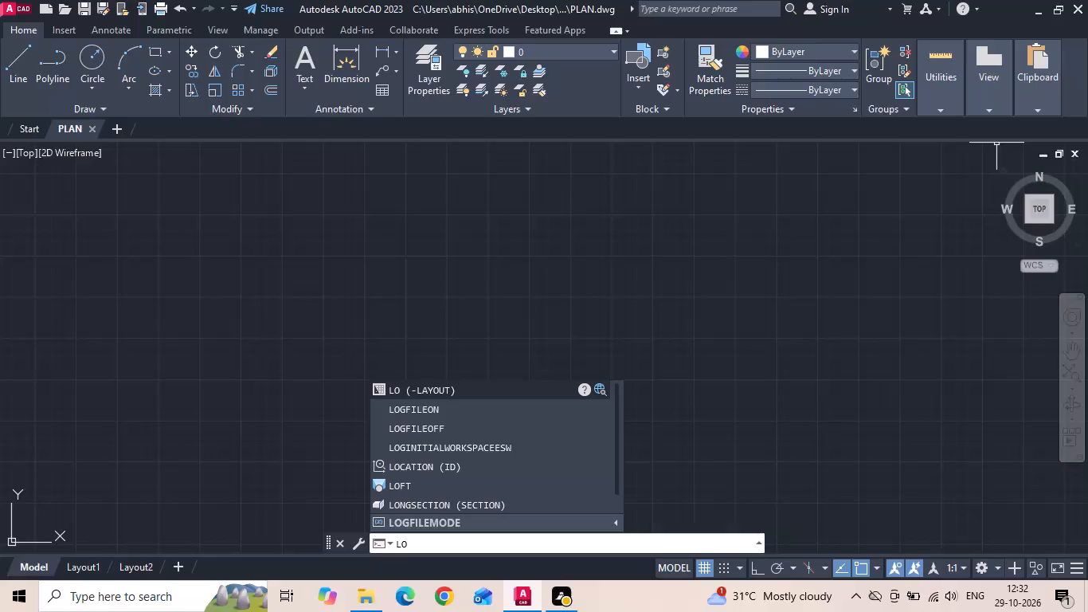
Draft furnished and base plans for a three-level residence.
Turn on log file recording for the drawing with LOGFILEON.
text(GF)
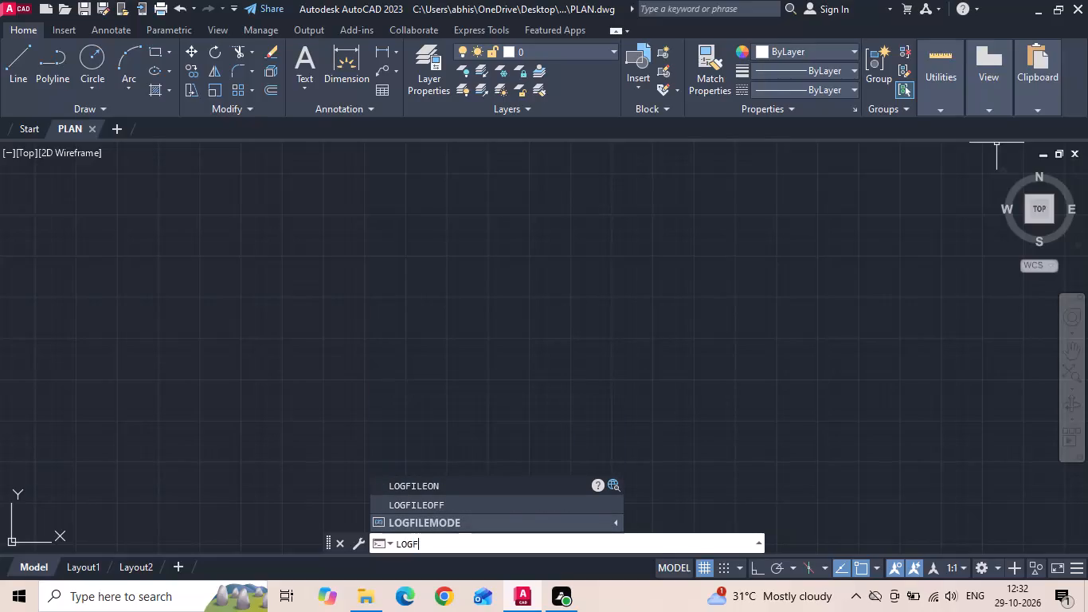
text(IL)
key(e)
text(ON)
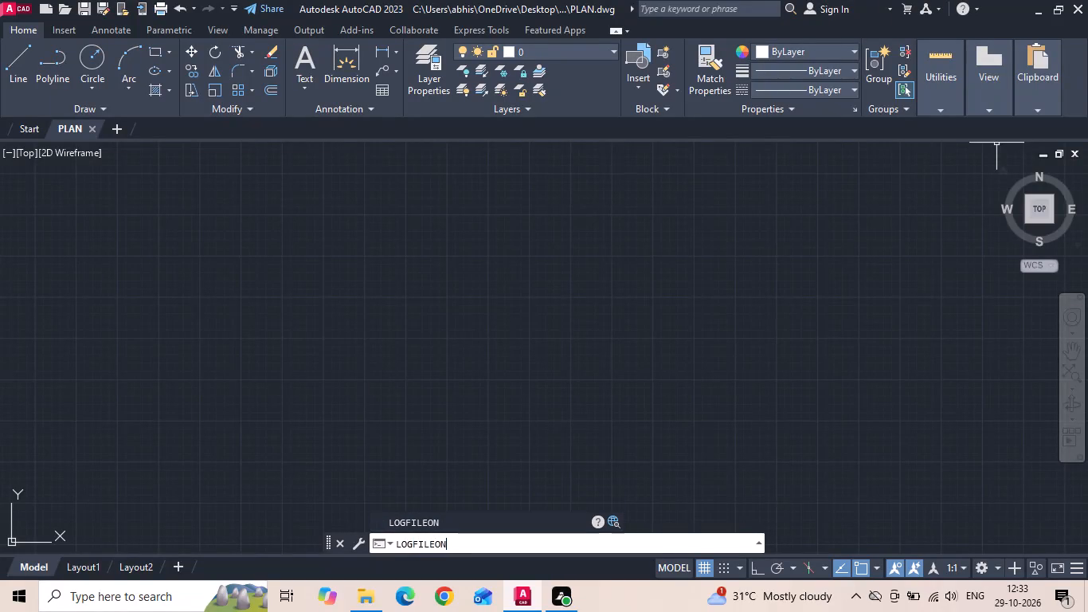
key(Return)
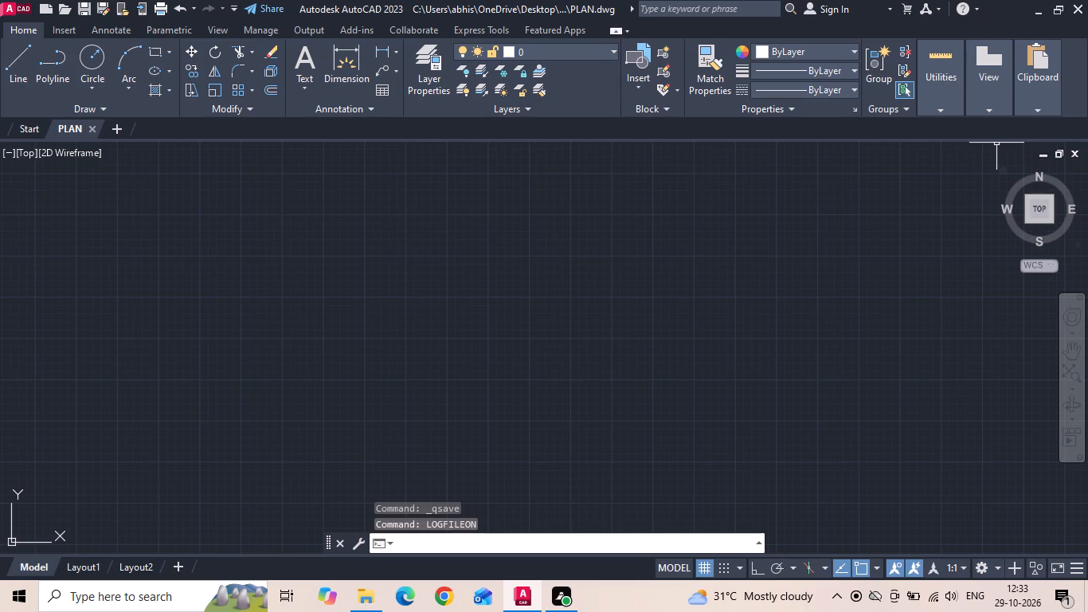
Copy the GF reference image from the 29102026 folder and paste it into the PLAN drawing, scaled freehand at 0 rotation.
click(366, 600)
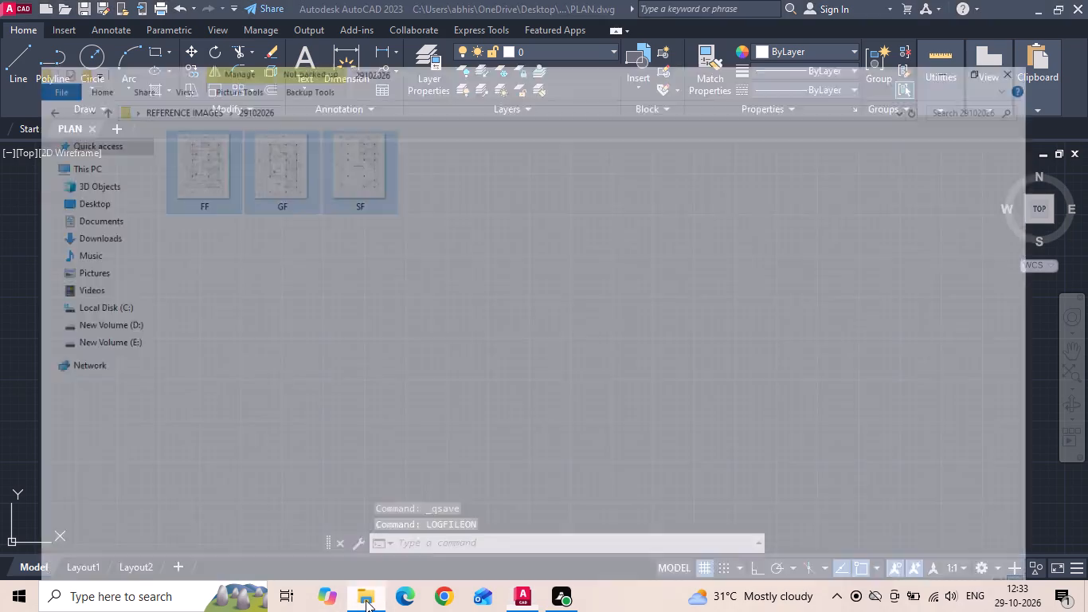
click(465, 367)
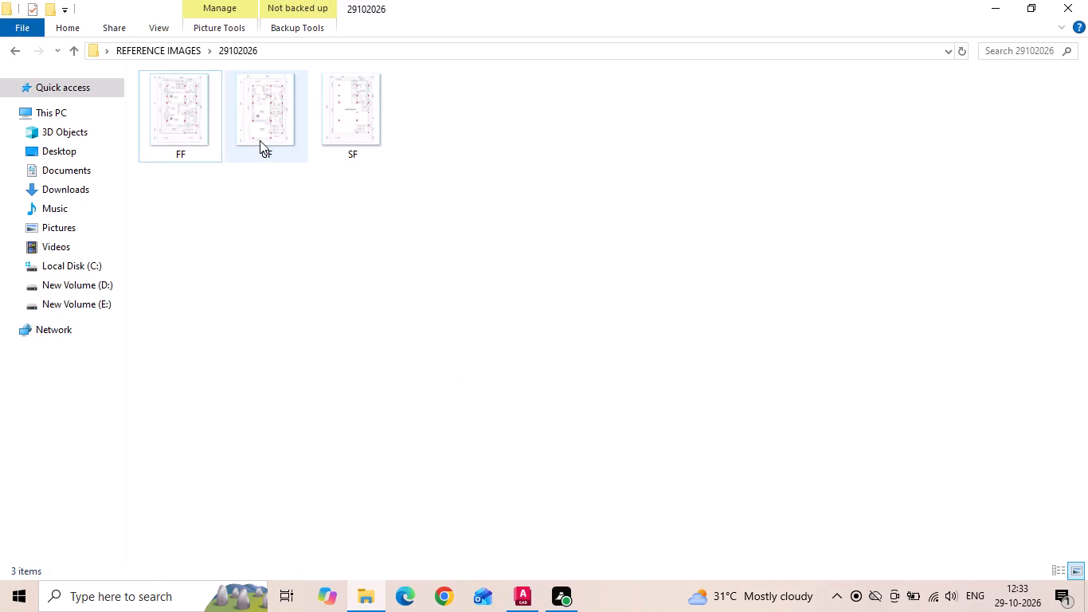
click(260, 136)
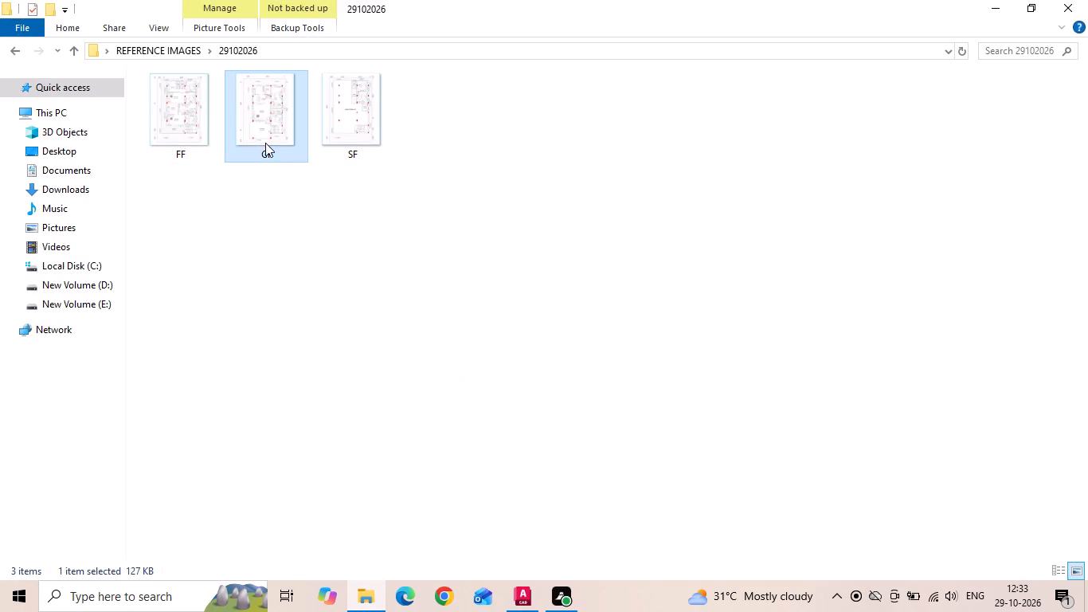
key(ctrl+c)
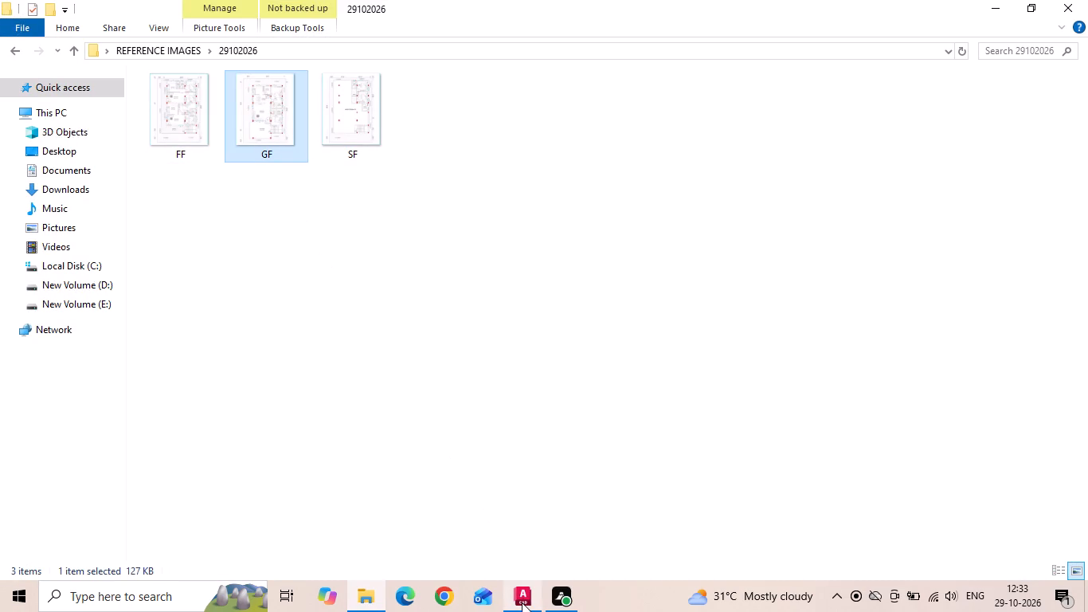
click(522, 603)
key(ctrl+v)
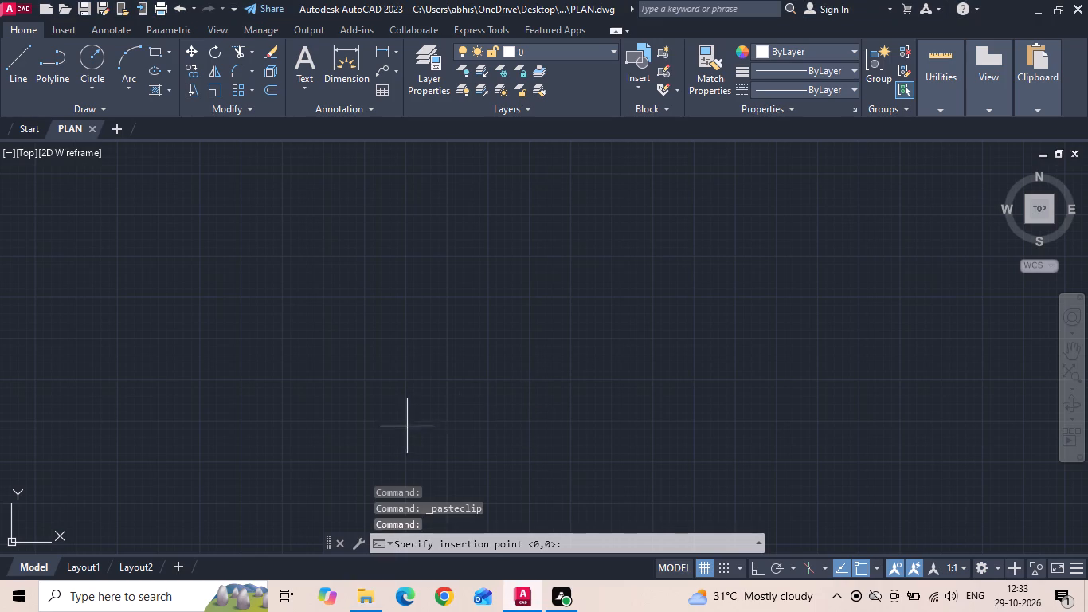
click(378, 422)
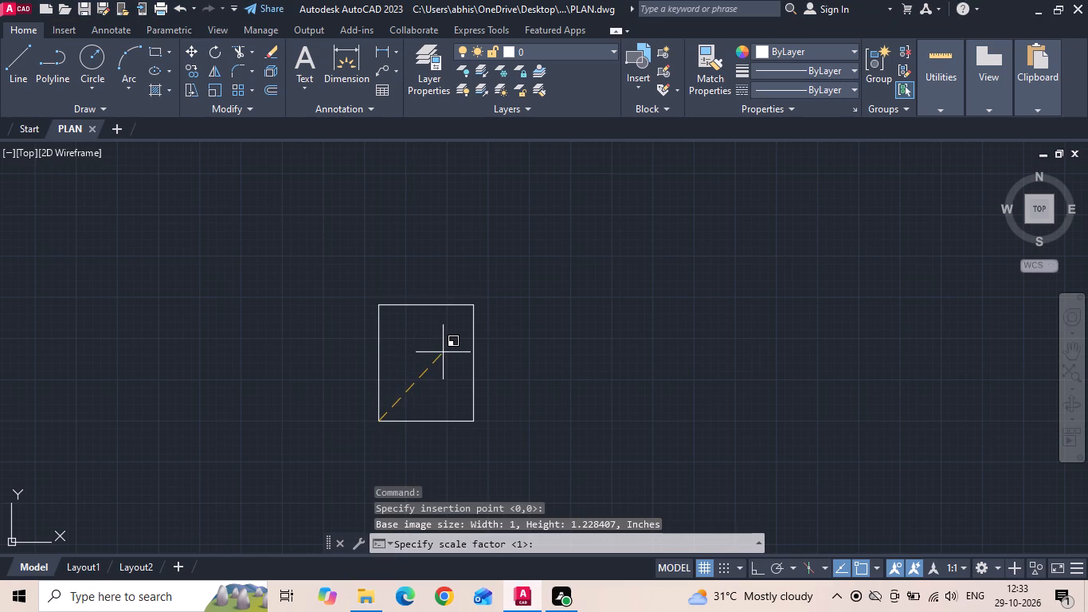
click(442, 354)
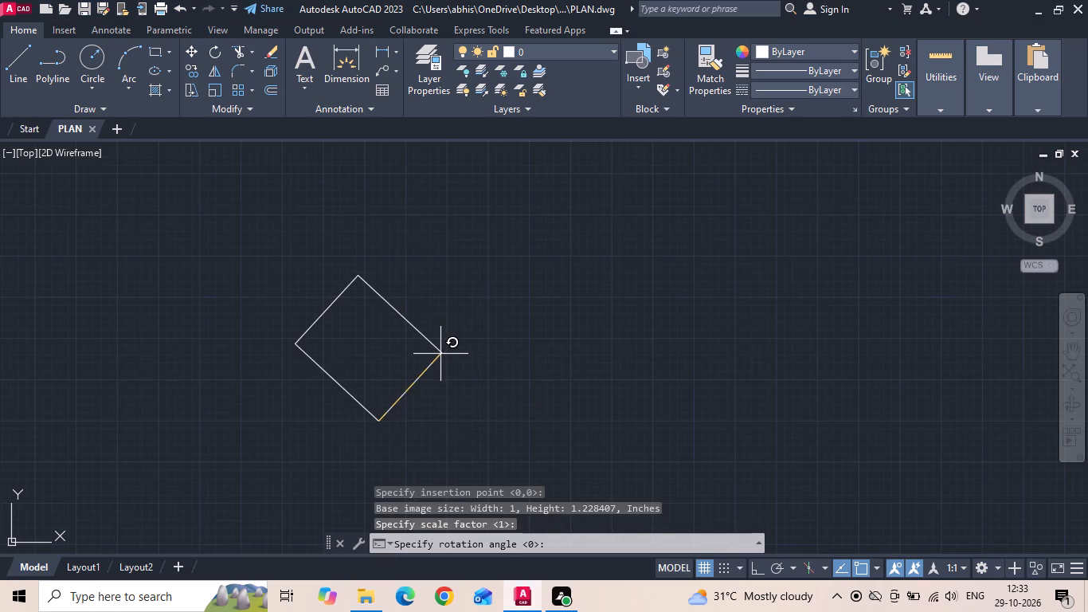
key(0)
key(Return)
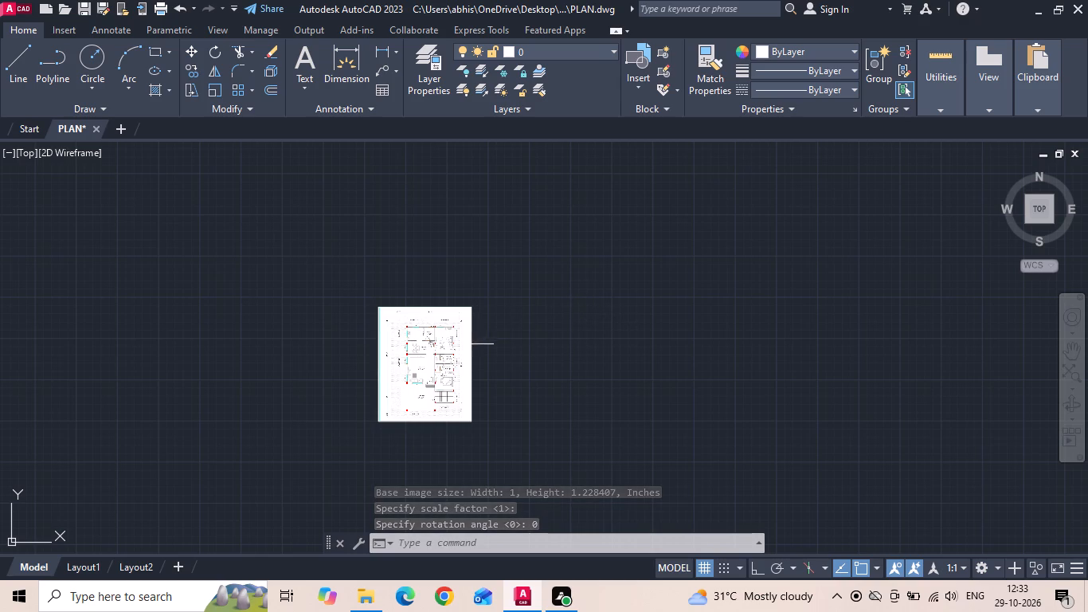
Copy the FF reference image from the folder and paste it beside the GF plan, scaled freehand to similar size at 0 rotation.
click(362, 606)
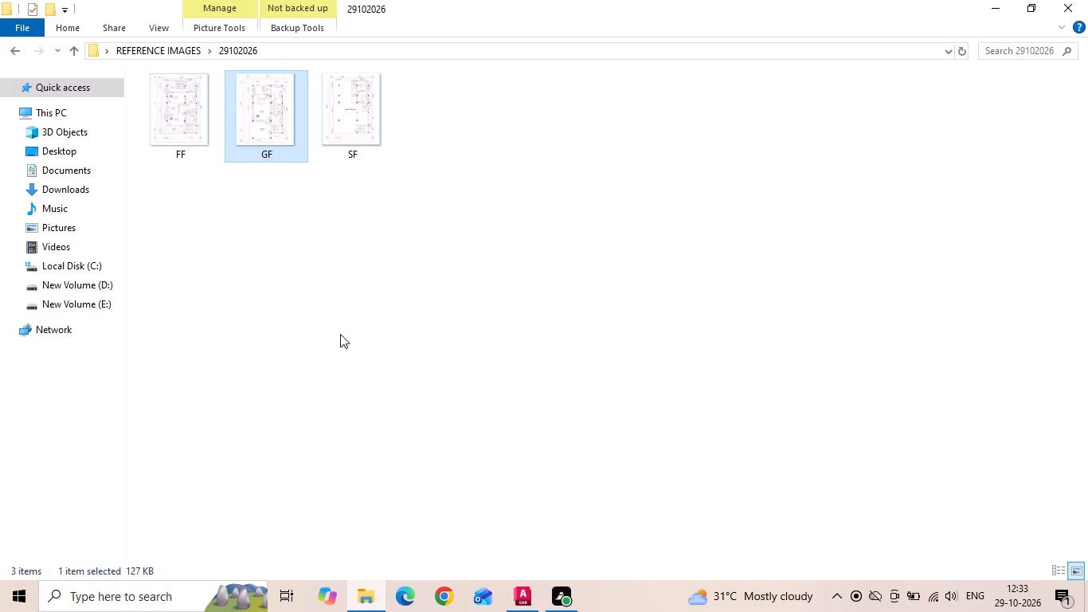
click(188, 138)
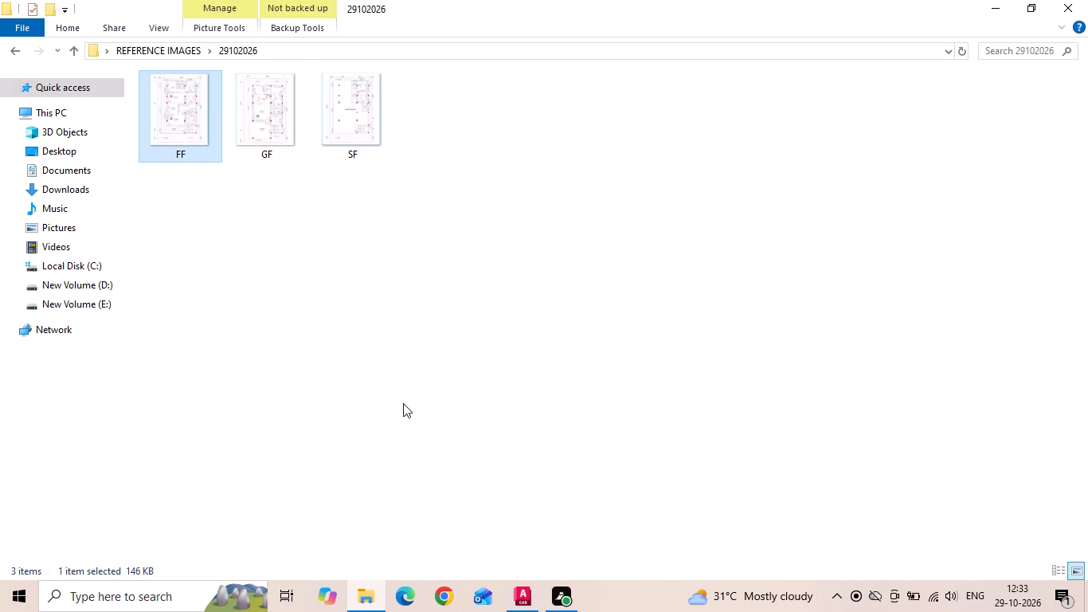
key(ctrl+c)
click(512, 610)
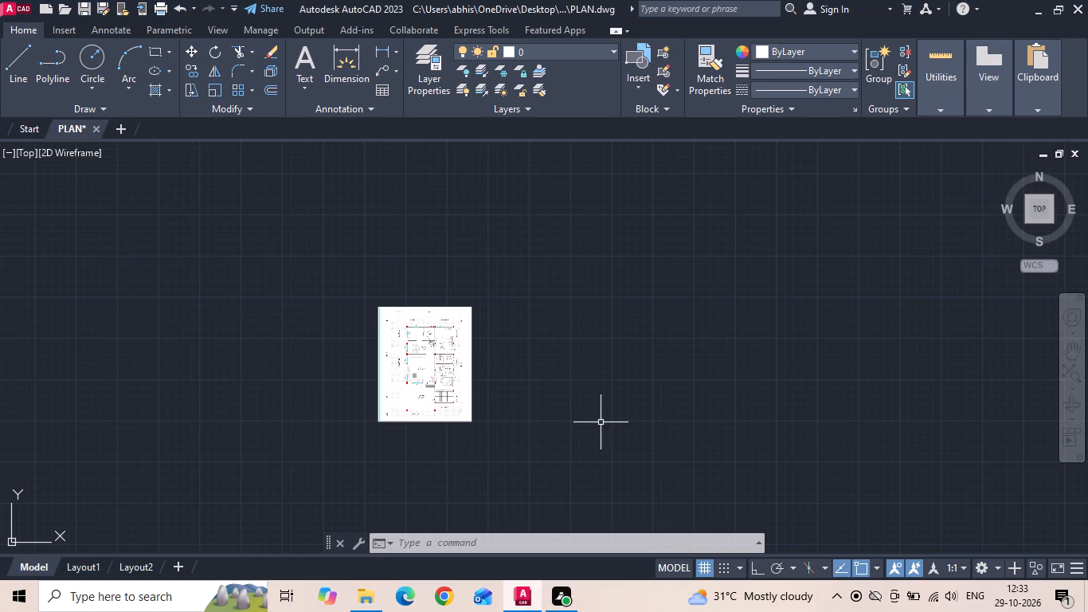
key(ctrl+v)
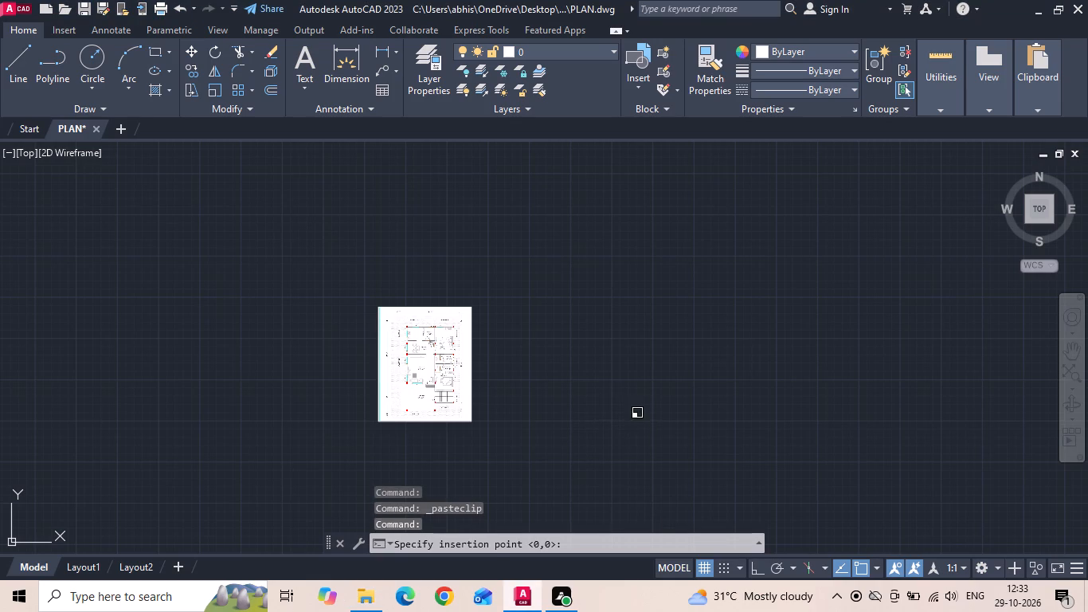
click(627, 423)
click(675, 331)
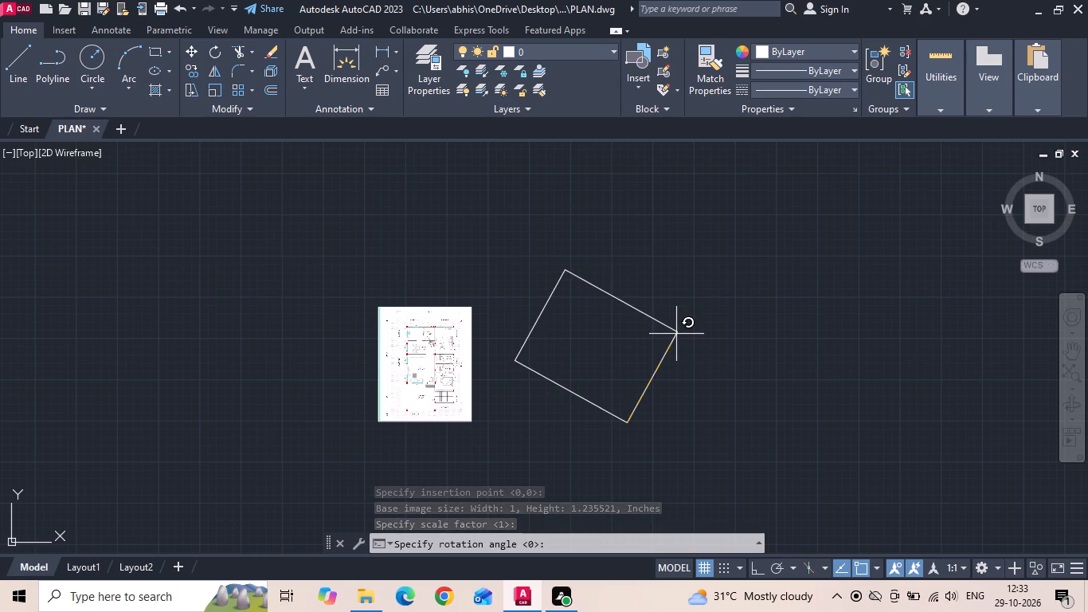
key(0)
key(Return)
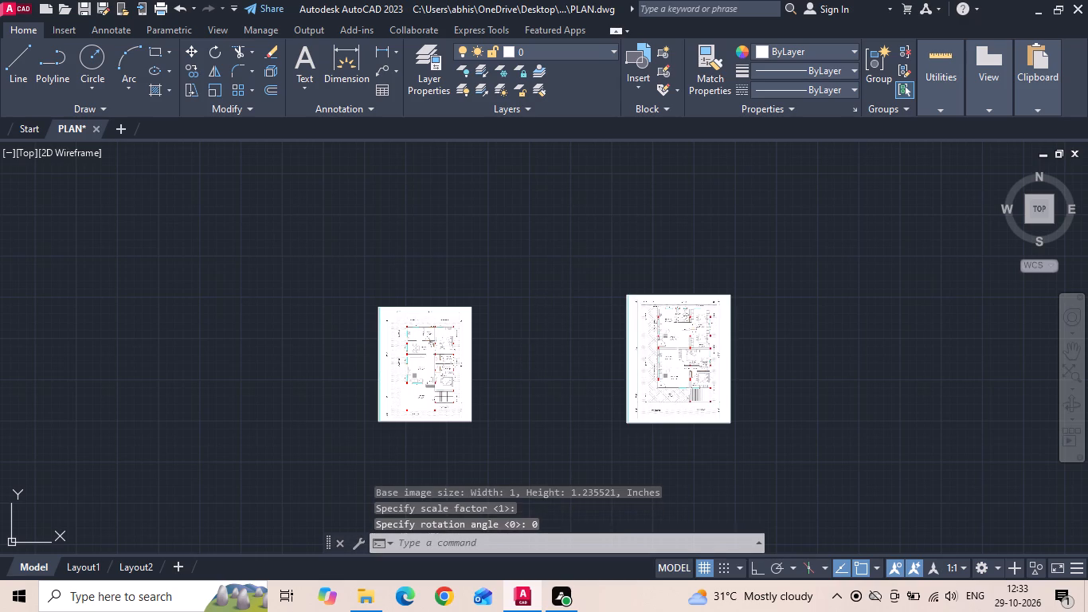
Copy the SF reference image from the folder and paste it beyond the FF plan, scaled freehand to similar size at 0 rotation.
scroll(670, 364, up, 3)
scroll(656, 290, down, 2)
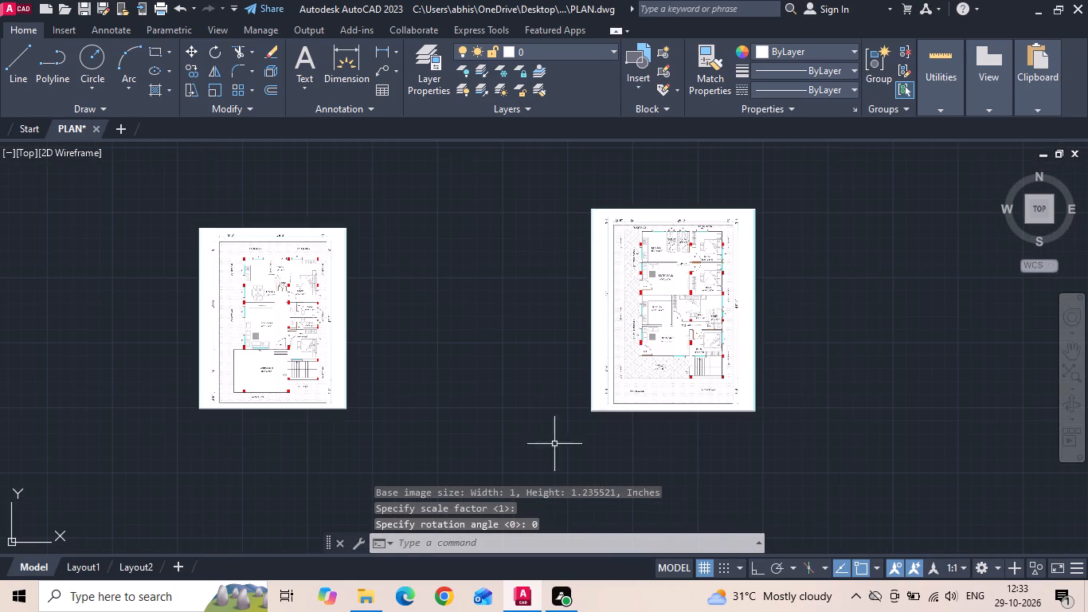
click(378, 605)
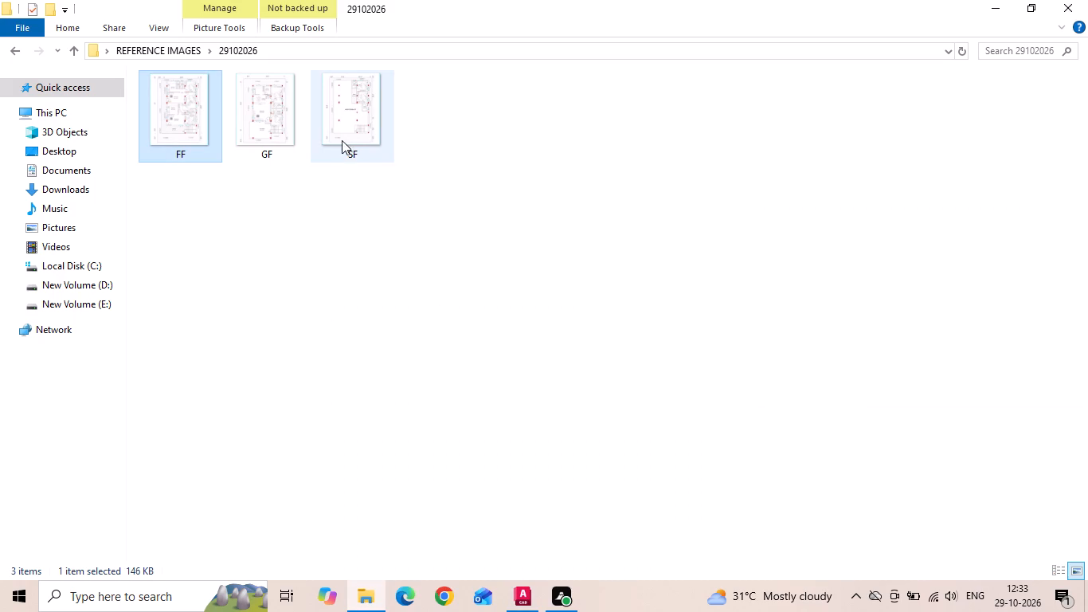
click(346, 123)
key(ctrl+c)
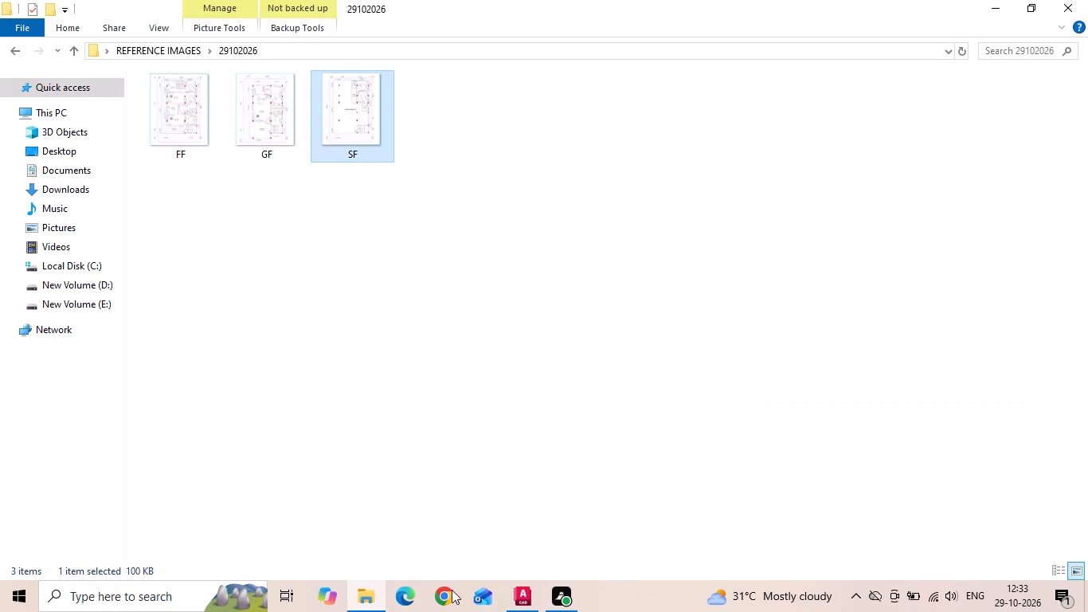
click(529, 601)
key(ctrl+v)
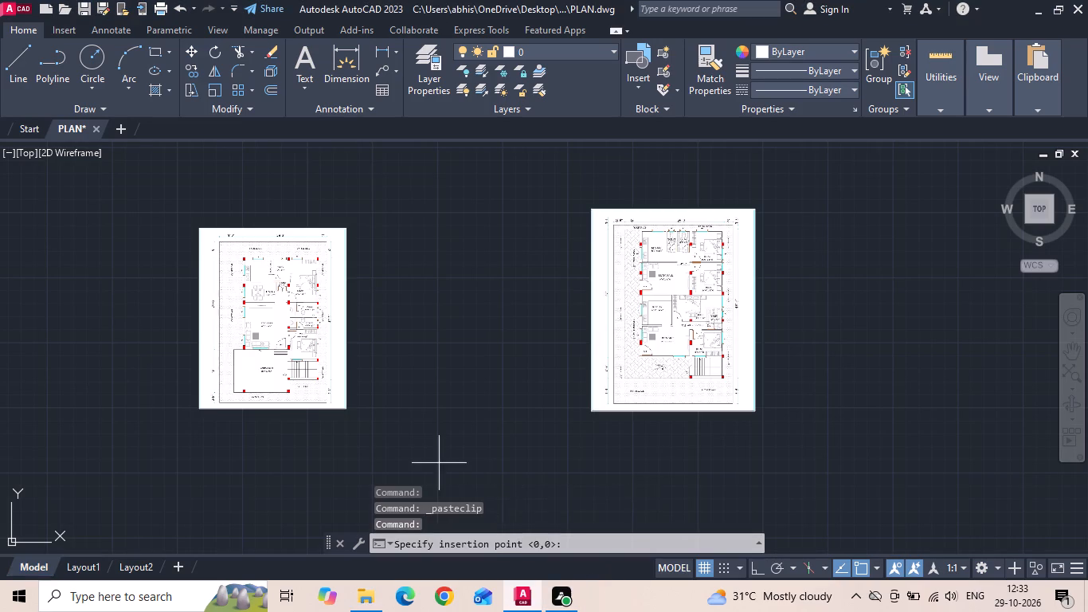
scroll(439, 463, down, 2)
click(664, 437)
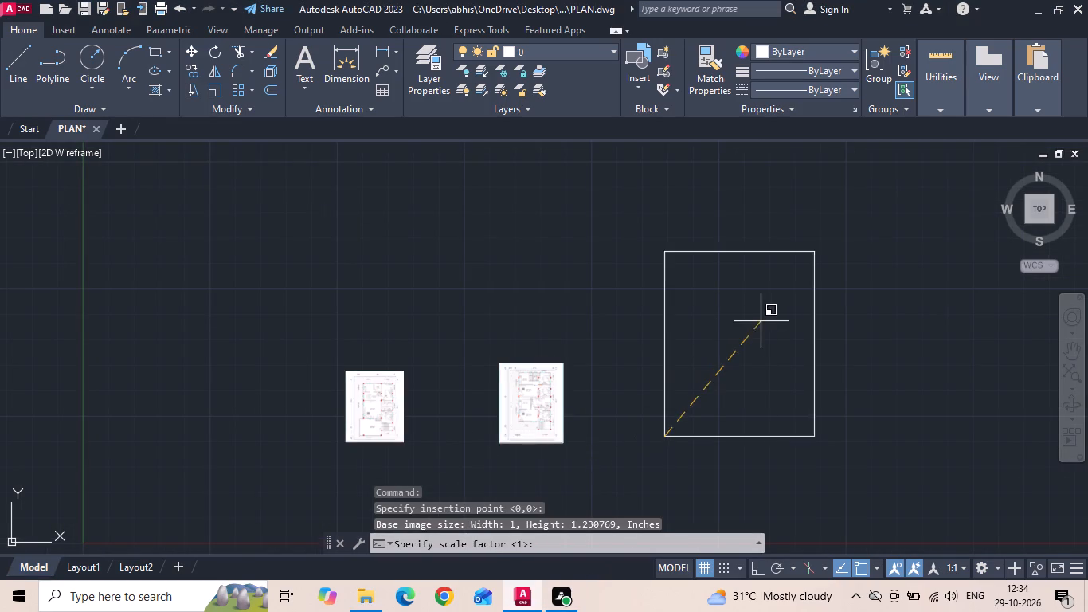
click(714, 405)
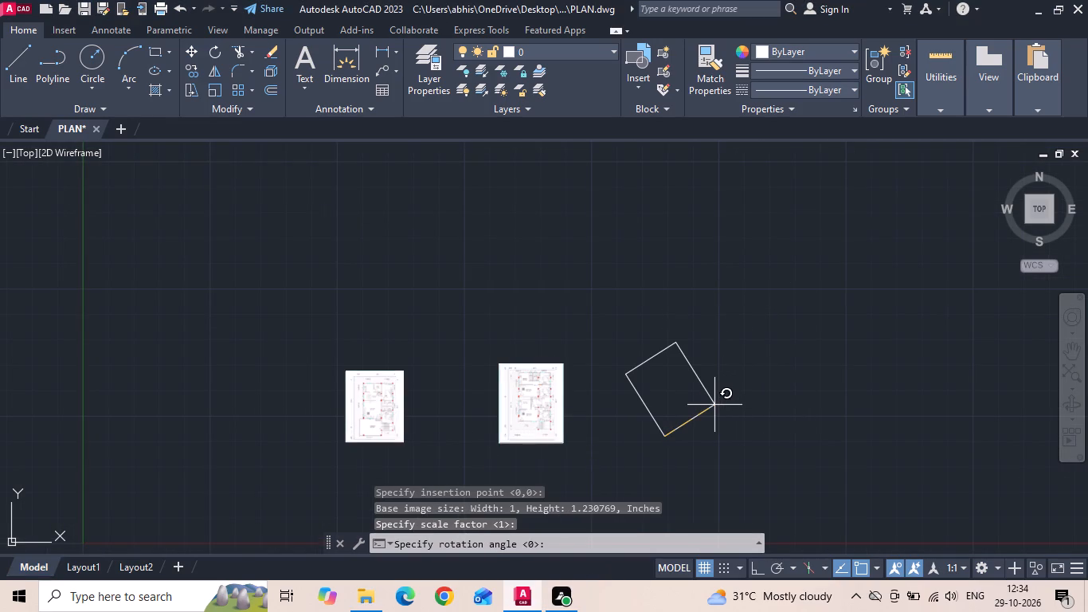
key(0)
key(Return)
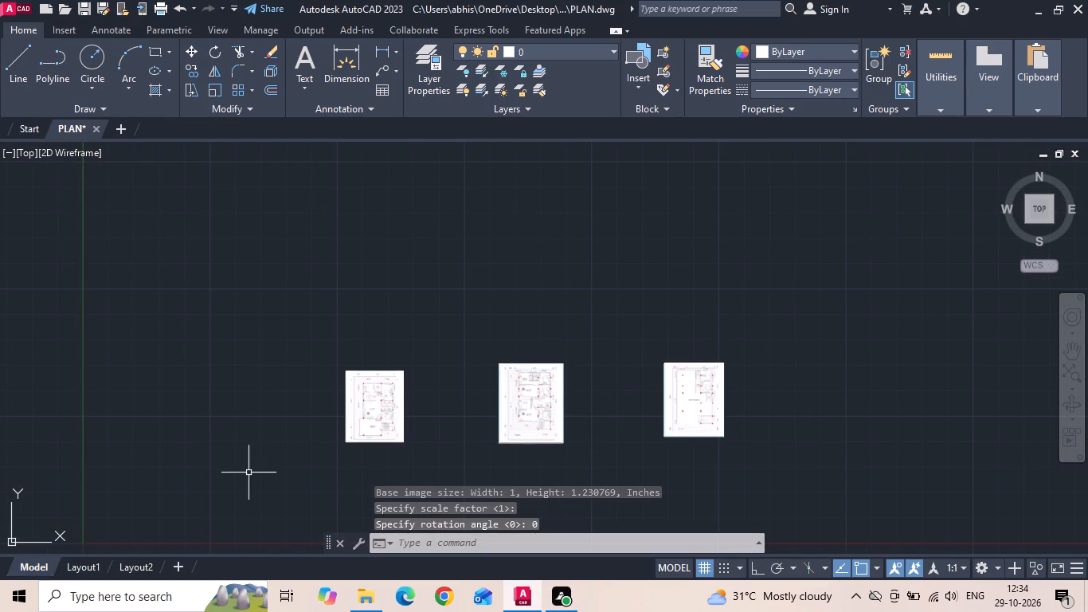
Save the PLAN drawing with the three reference images in place.
scroll(323, 445, up, 2)
scroll(437, 279, up, 2)
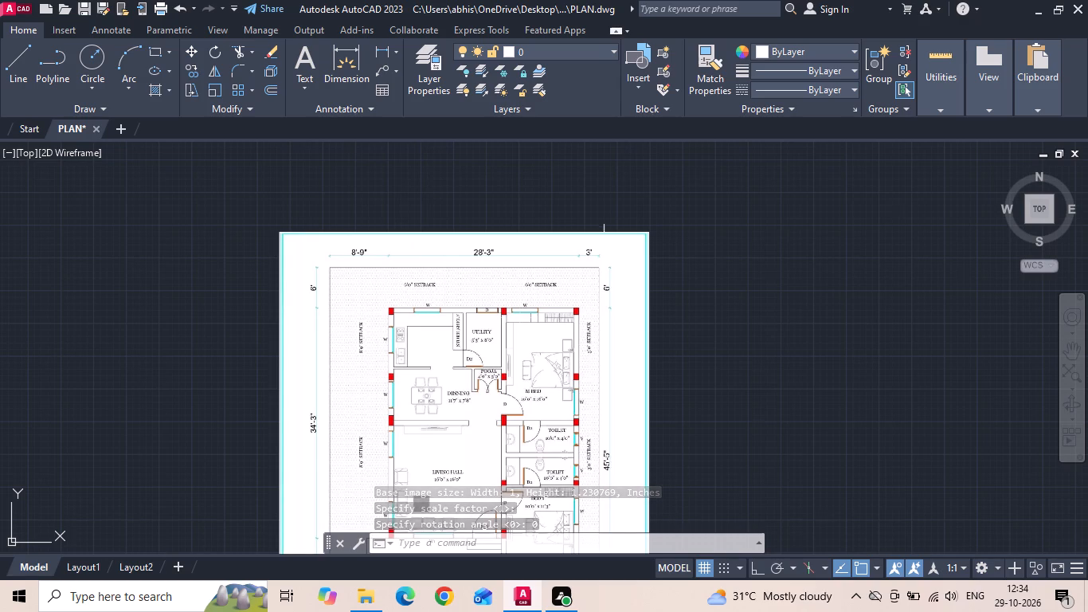
scroll(604, 235, up, 1)
key(Escape)
key(ctrl+s)
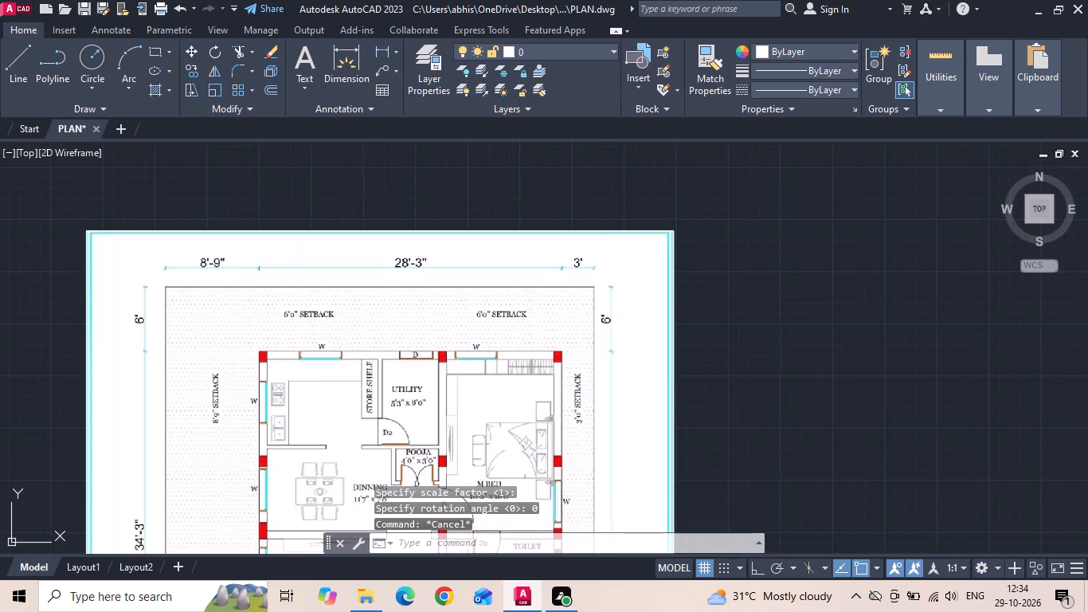
text(RE)
key(Escape)
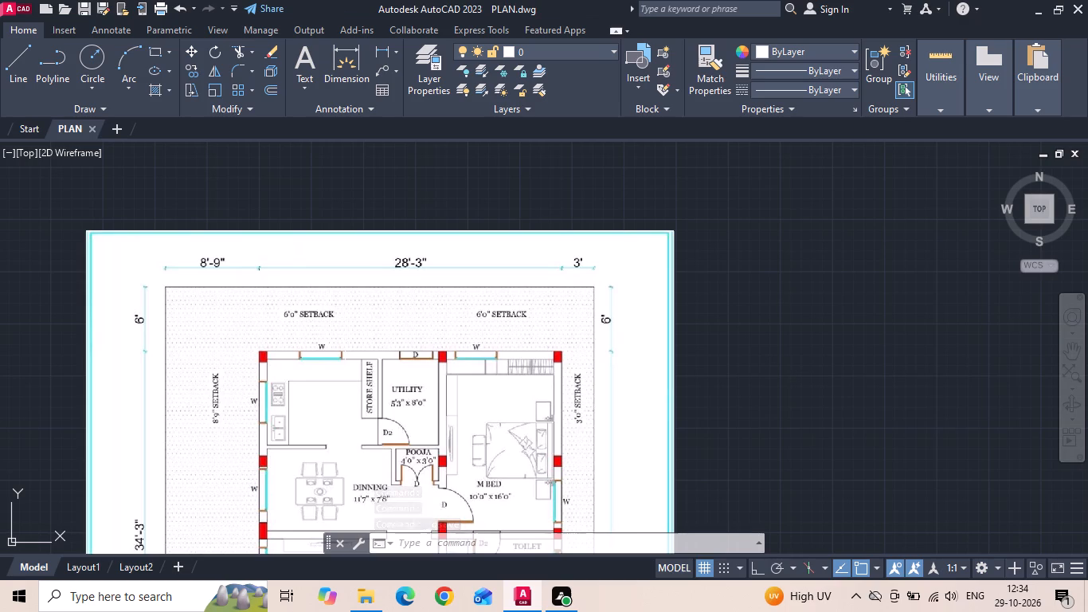
With Ortho on, draw a horizontal line about 44' long beside the GF plan, plus a vertical line about 16'-9" down from its far end.
text(L)
key(space)
scroll(163, 330, down, 1)
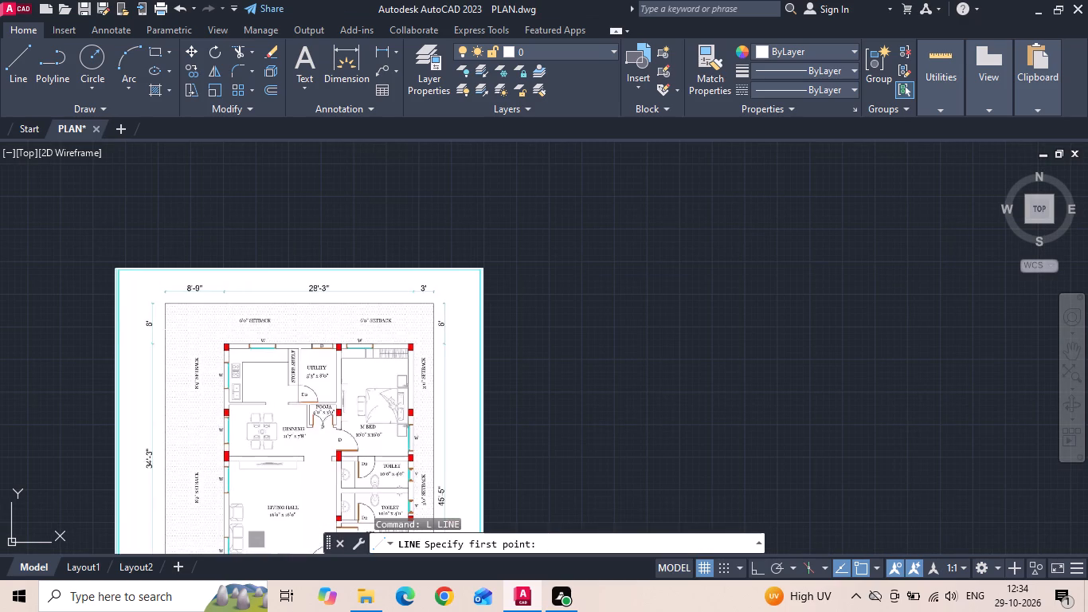
drag(581, 298, 620, 318)
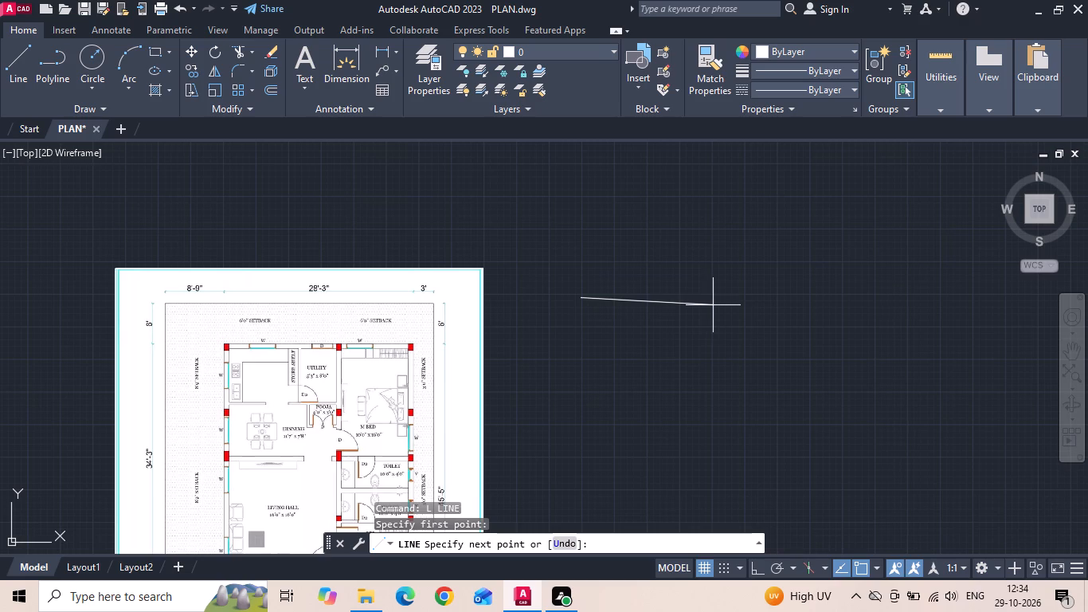
key(F8)
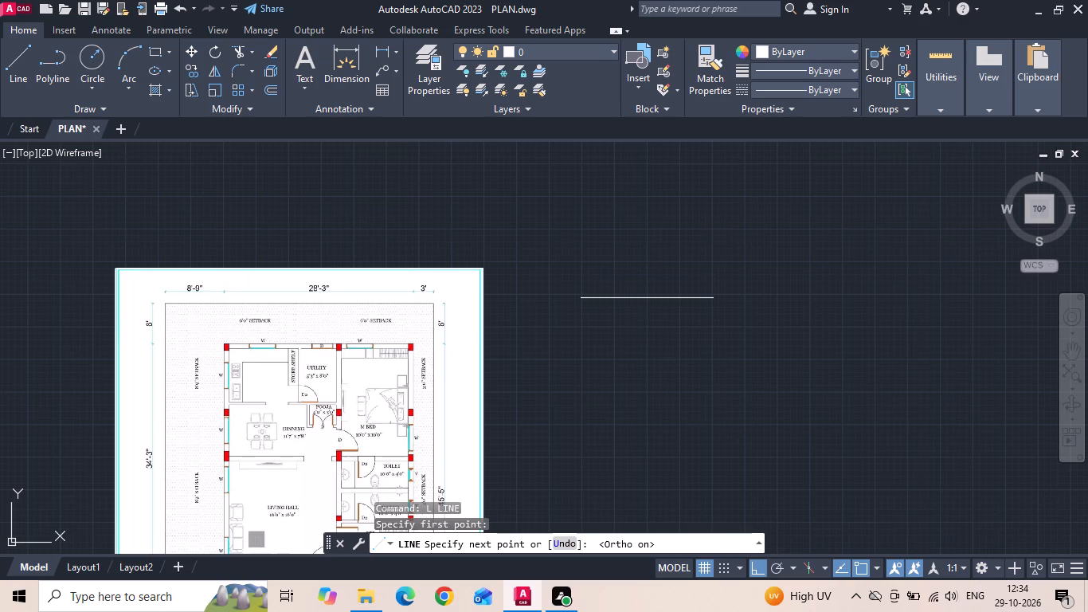
click(932, 331)
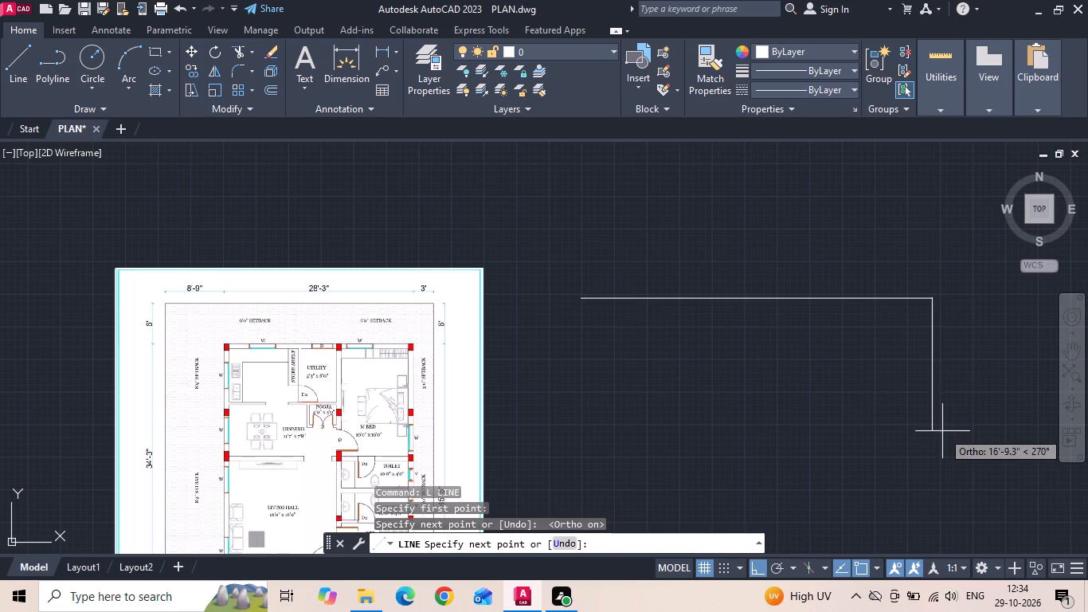
click(942, 431)
key(Escape)
Finish the line and copy the vertical line 3' inward, toward the GF reference plan.
click(954, 364)
click(914, 371)
right_click(914, 371)
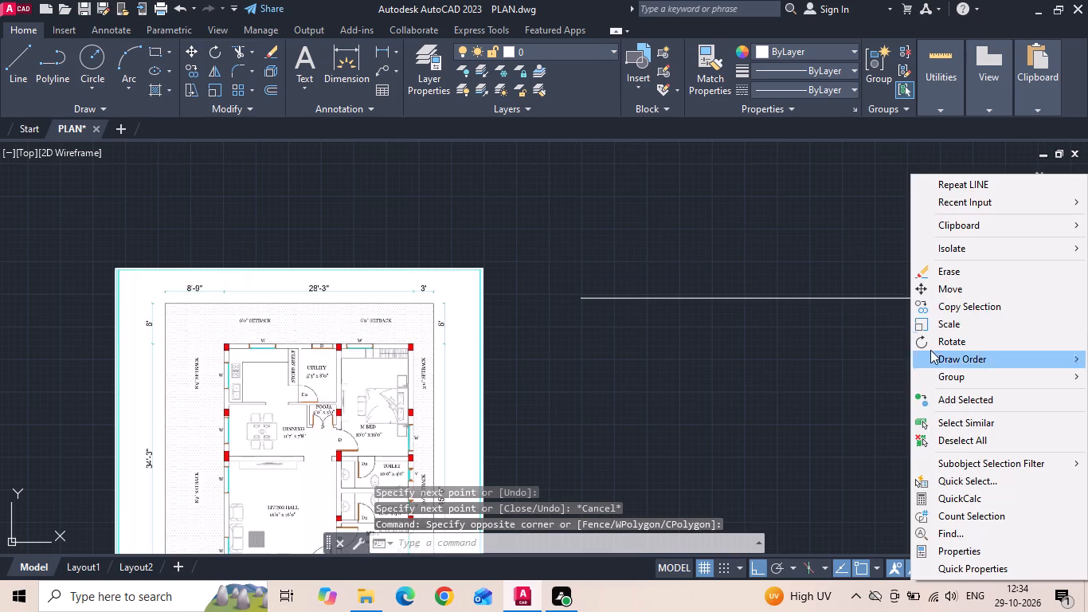
drag(962, 303, 961, 313)
drag(888, 359, 805, 374)
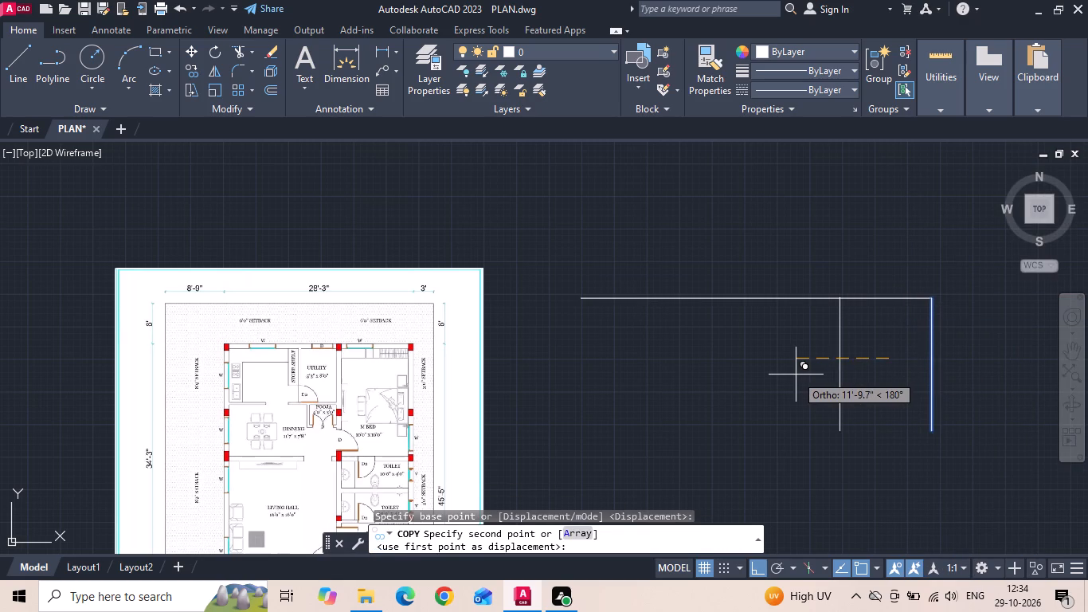
text(3')
key(Return)
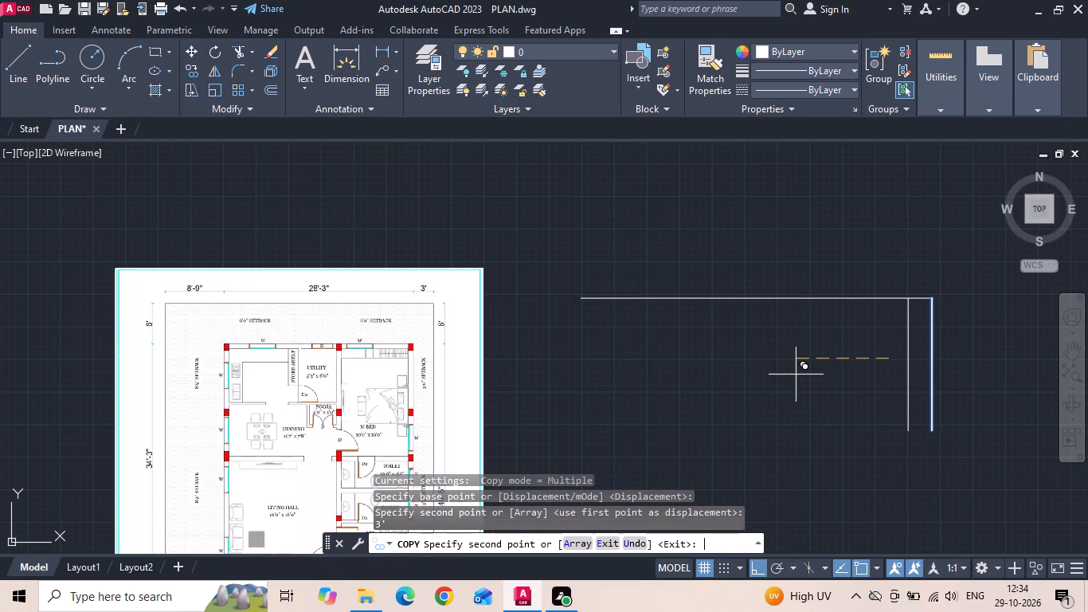
key(Escape)
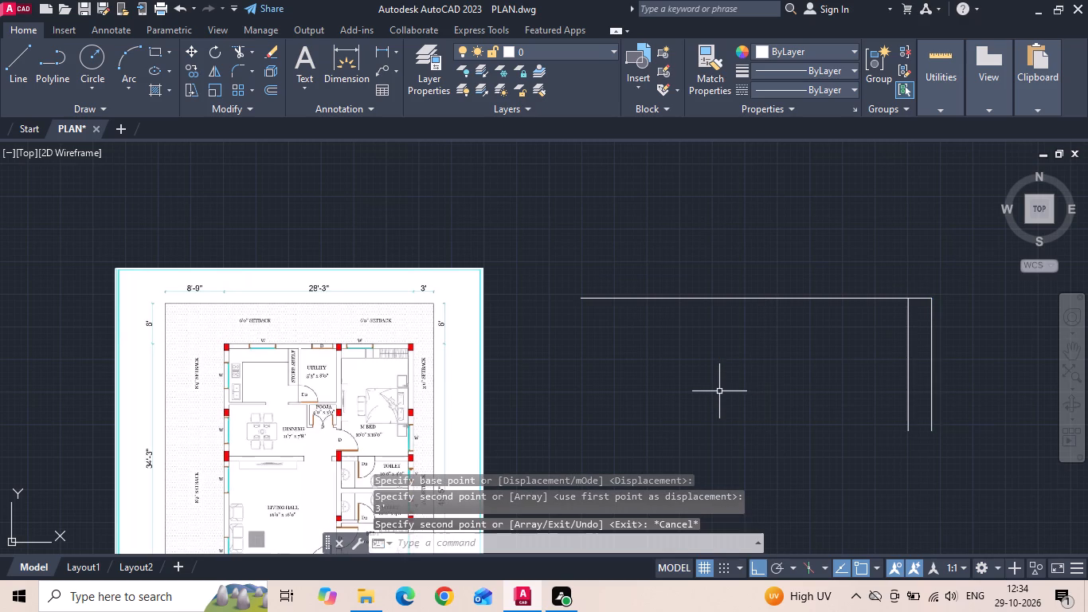
Offset the inner vertical line by 28'3" toward the GF plan to mark the building width.
key(o)
key(Return)
text(28'3)
key(Return)
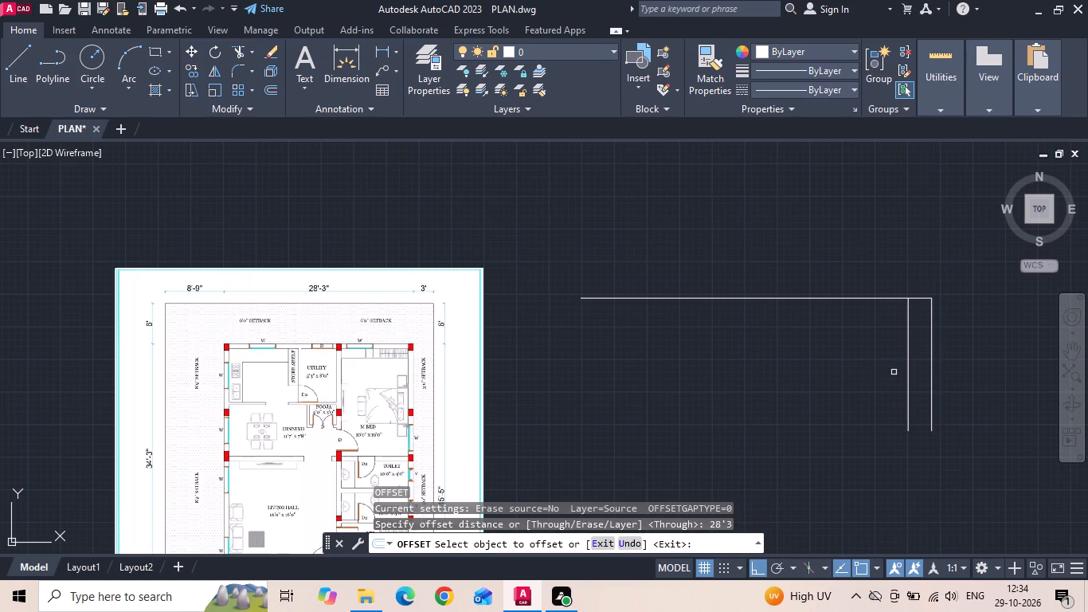
drag(909, 351, 900, 356)
click(755, 369)
key(Escape)
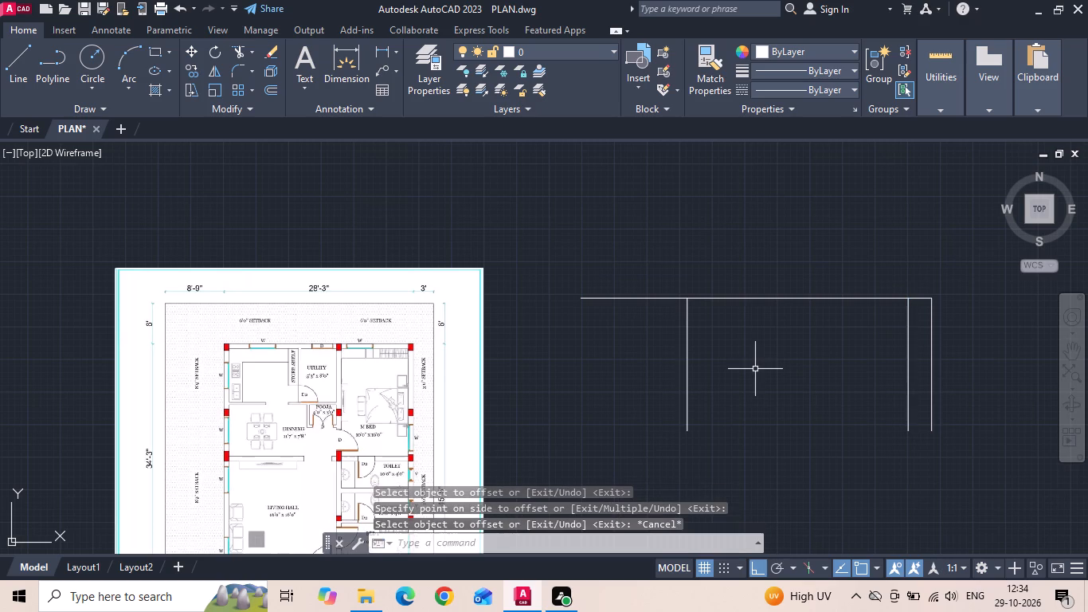
Offset the new vertical line by 8'9" toward the GF plan to mark the wide side setback.
key(o)
key(Return)
text(8'9)
key(Return)
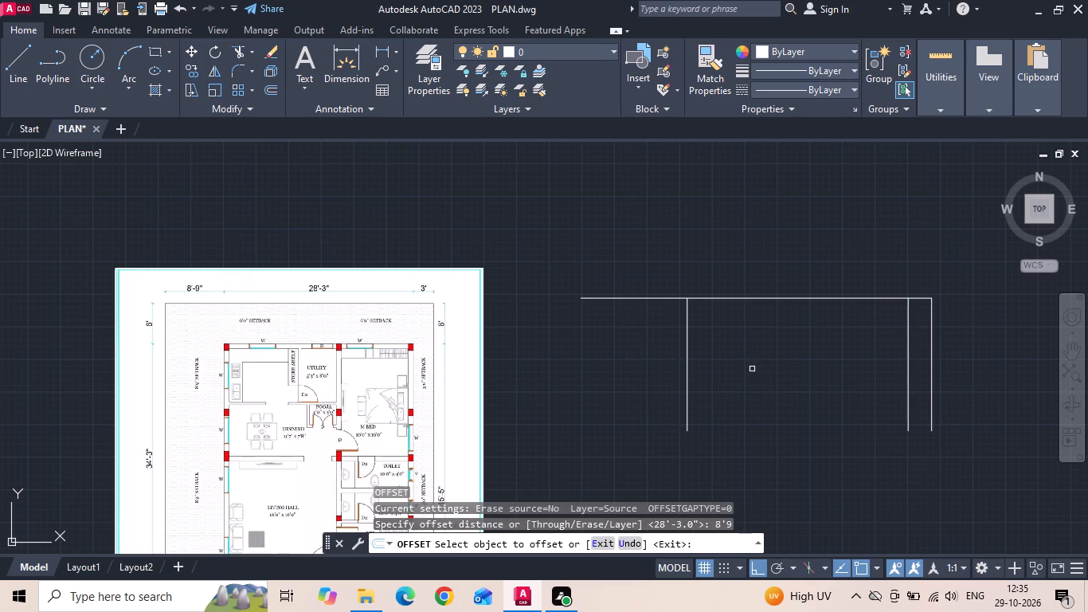
drag(687, 344, 663, 343)
click(556, 365)
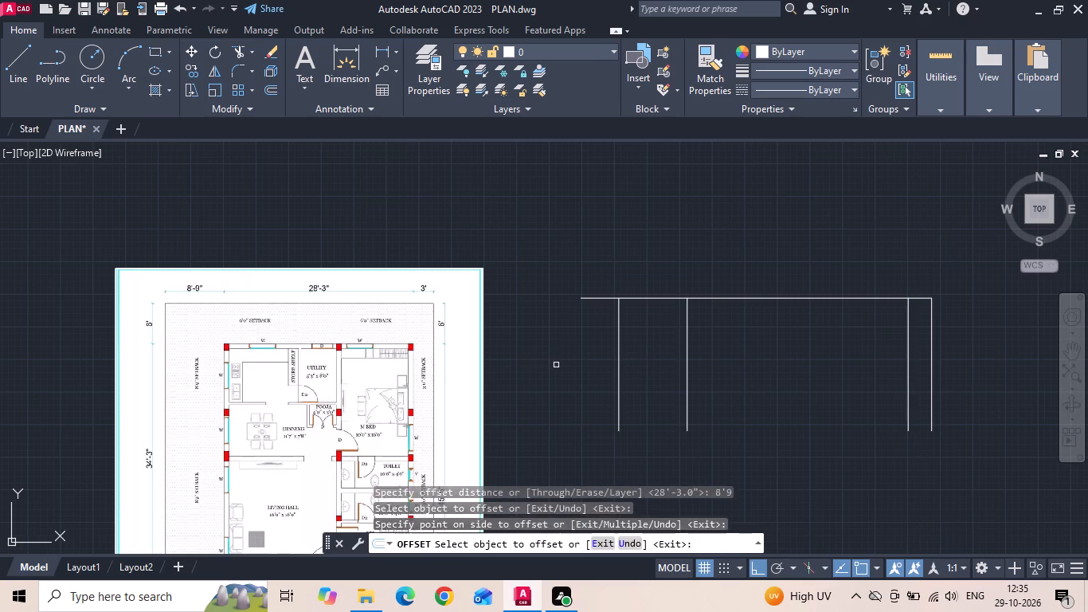
key(Escape)
Trim the excess of the top horizontal line that projects beyond the outermost vertical line.
text(TR)
key(space)
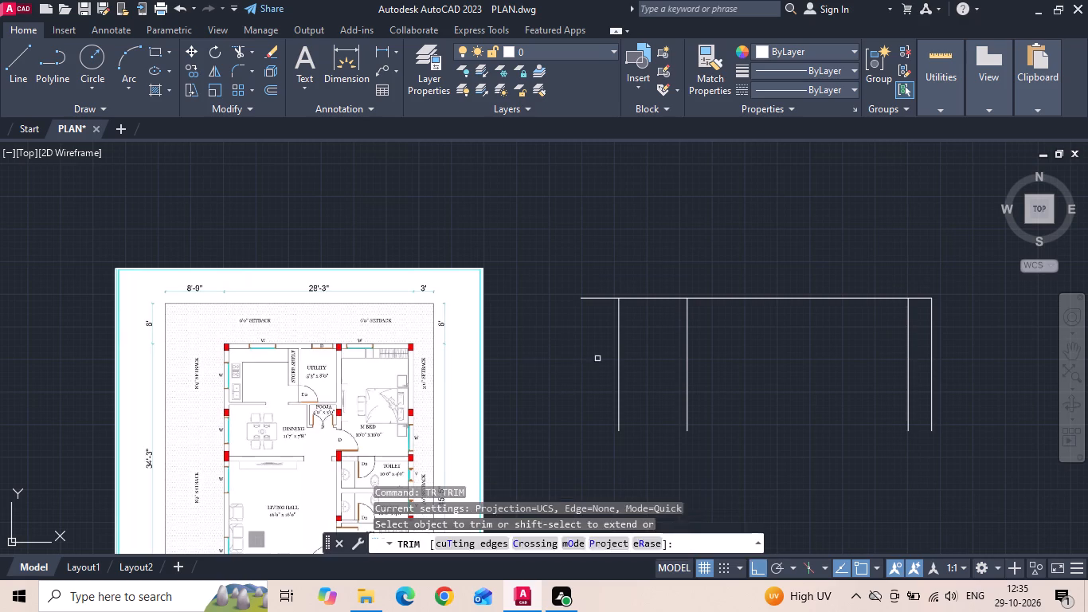
key(space)
drag(583, 330, 612, 252)
key(Escape)
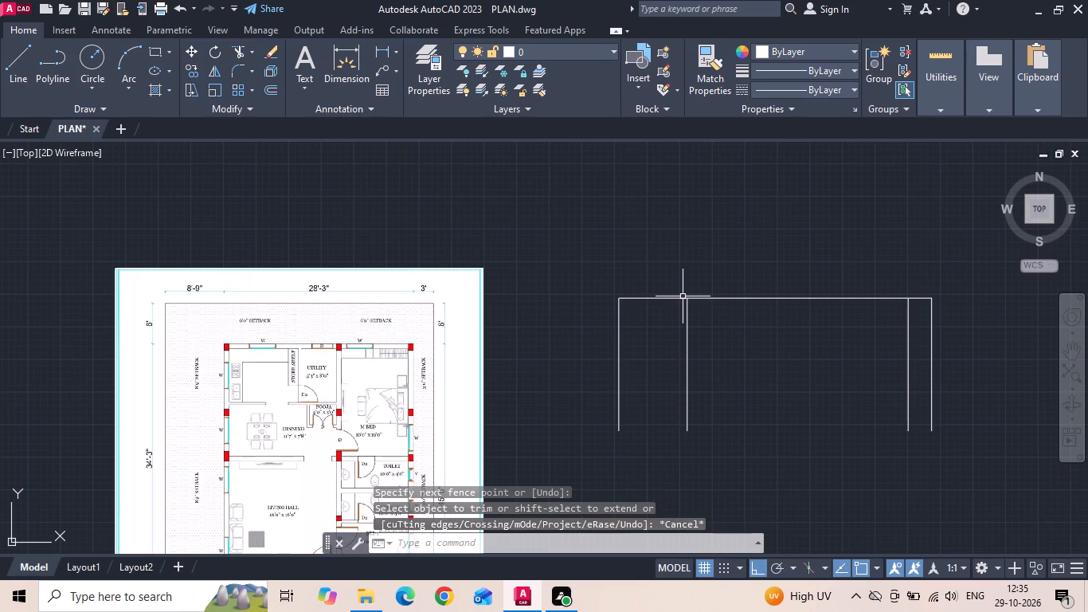
Copy the top boundary line 6' downward to mark the rear setback.
click(732, 312)
click(721, 270)
right_click(721, 270)
click(752, 308)
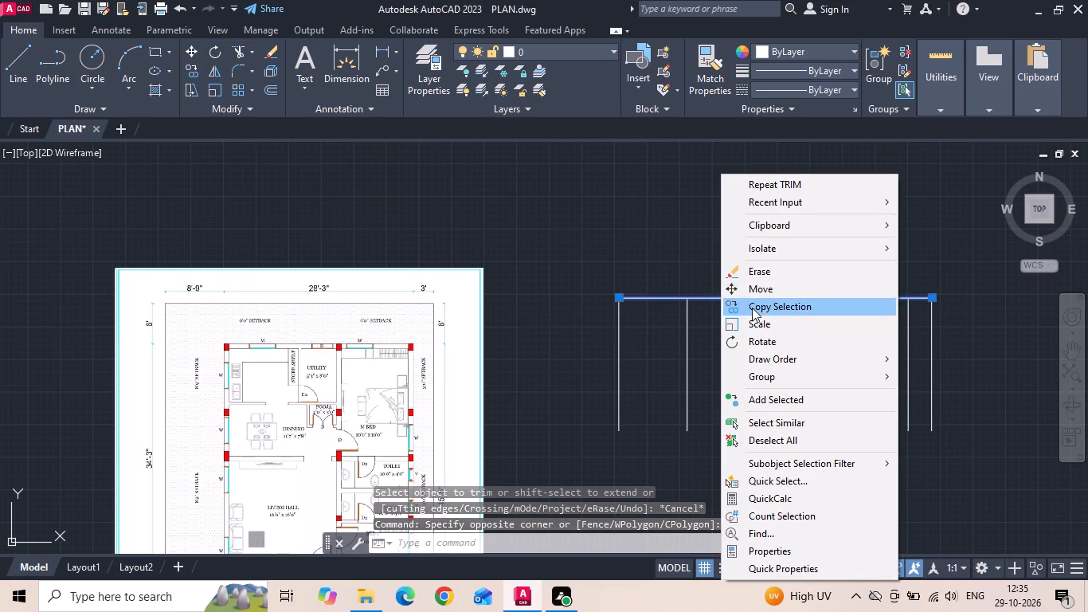
drag(753, 363, 753, 406)
text(6')
key(Return)
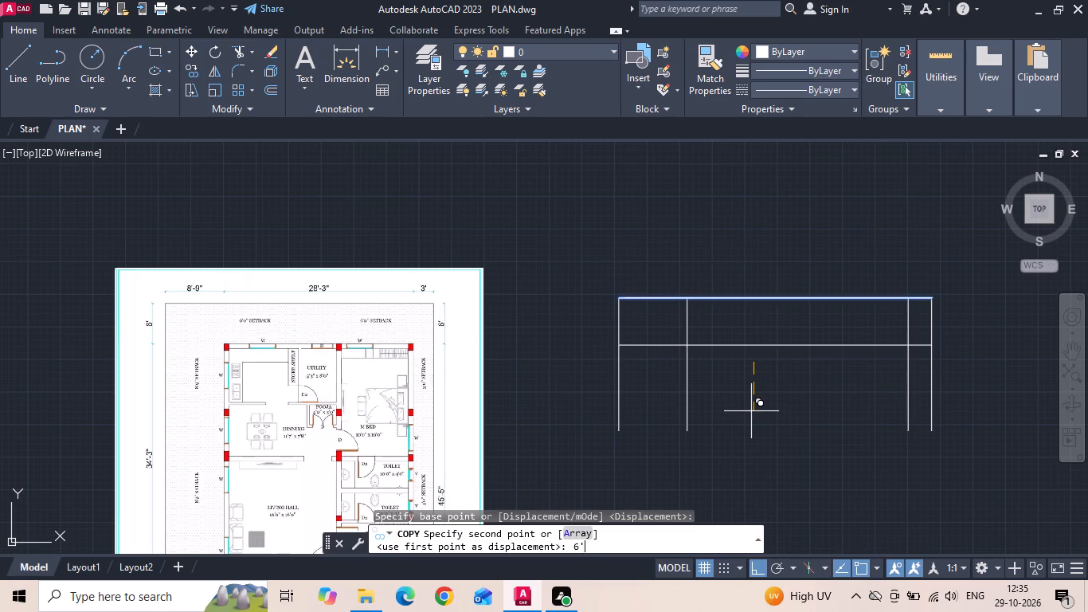
key(Escape)
Offset the 6' setback line downward by 34'3" to mark the building depth.
middle_drag(747, 412, 740, 366)
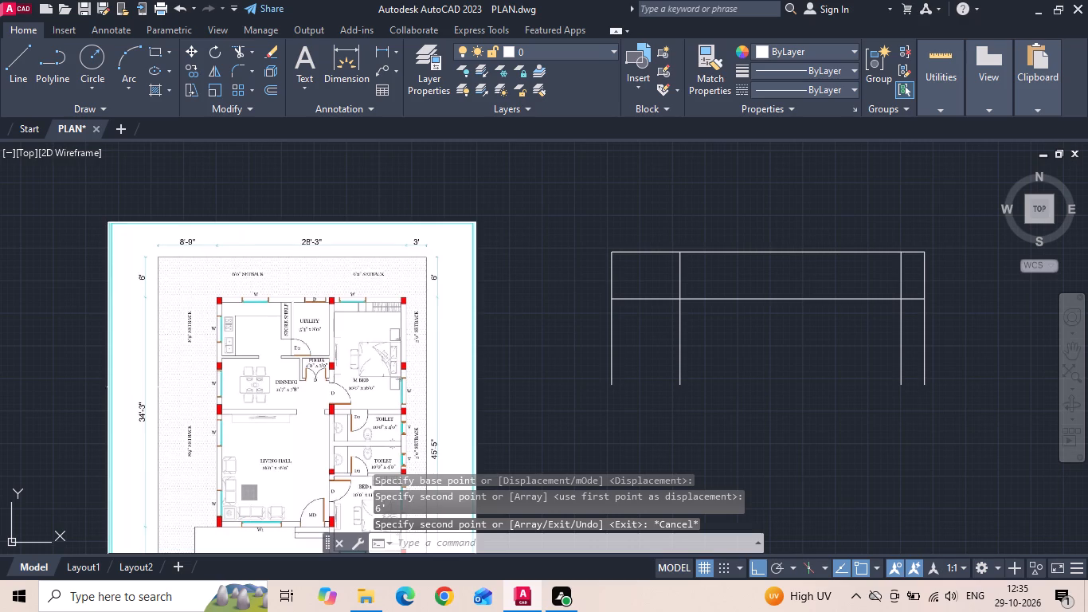
scroll(131, 360, up, 1)
scroll(215, 322, down, 2)
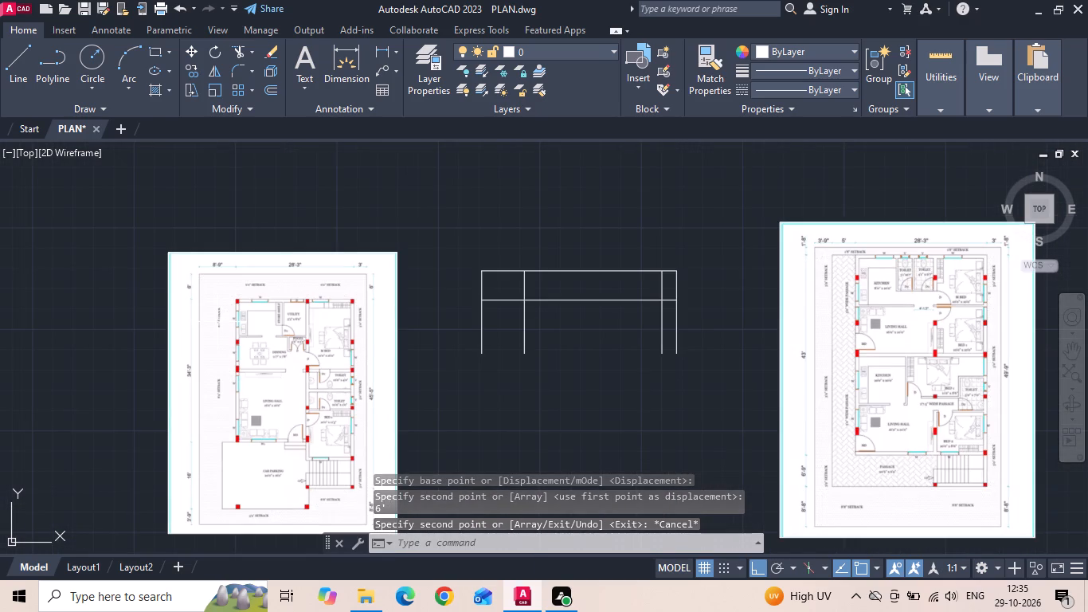
key(o)
key(Return)
text(34)
text('3)
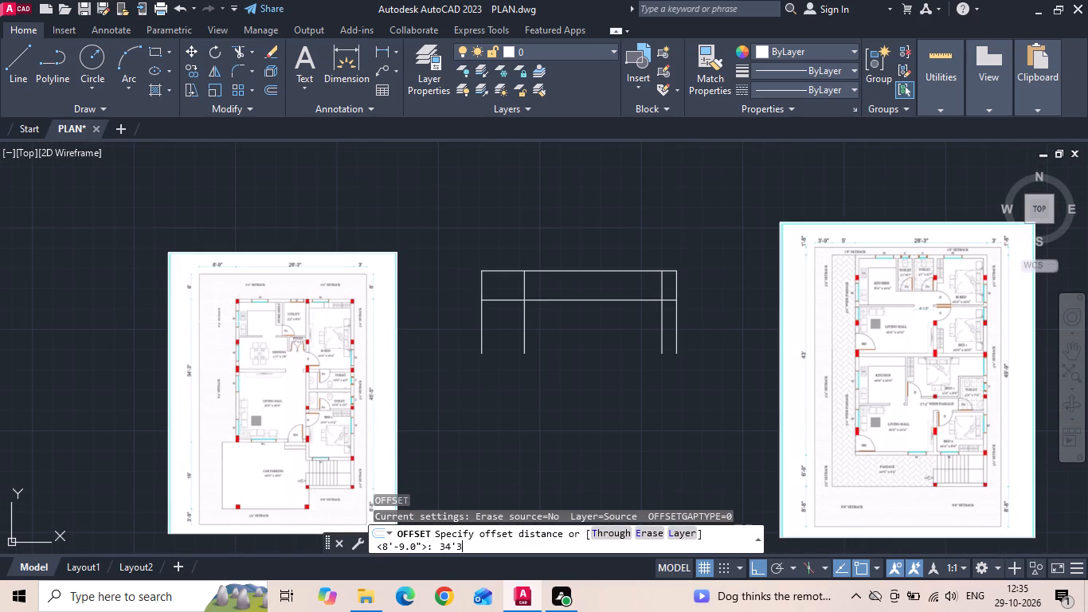
key(Return)
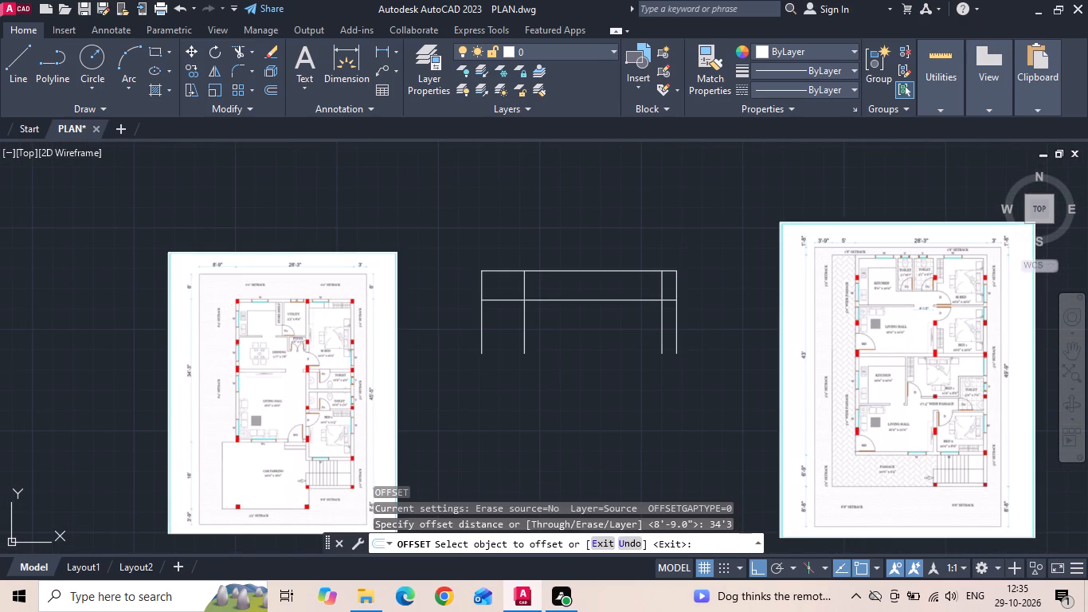
scroll(119, 384, up, 2)
scroll(175, 374, down, 2)
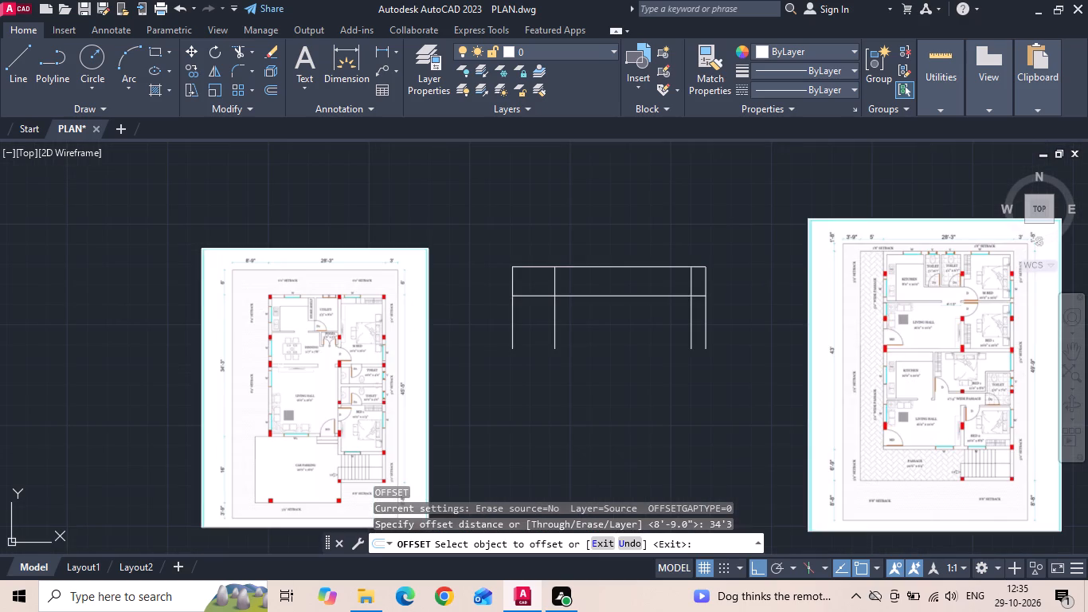
click(577, 296)
click(569, 368)
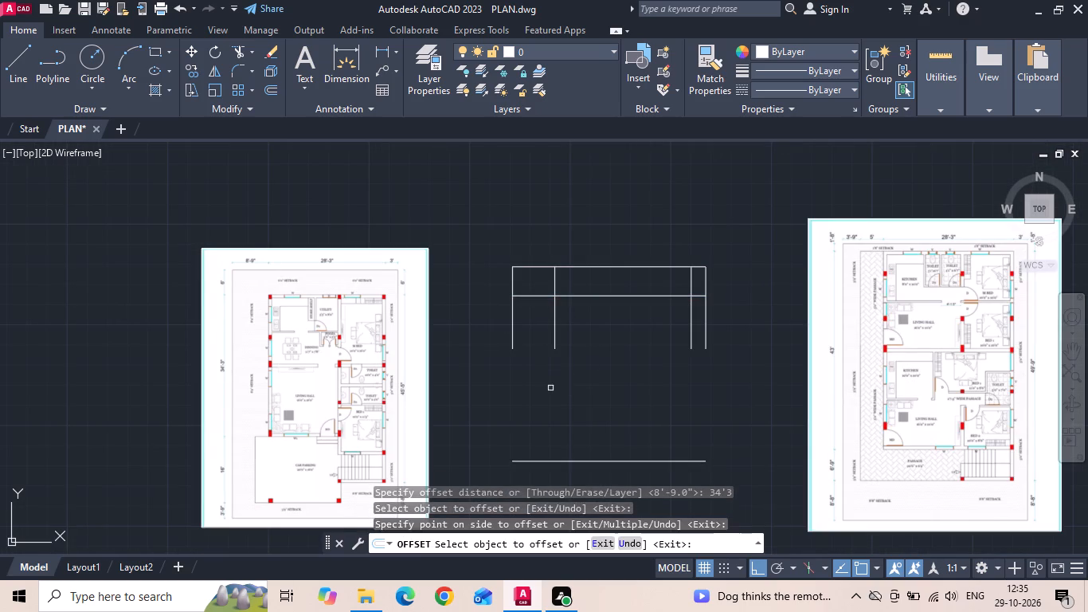
scroll(335, 417, up, 1)
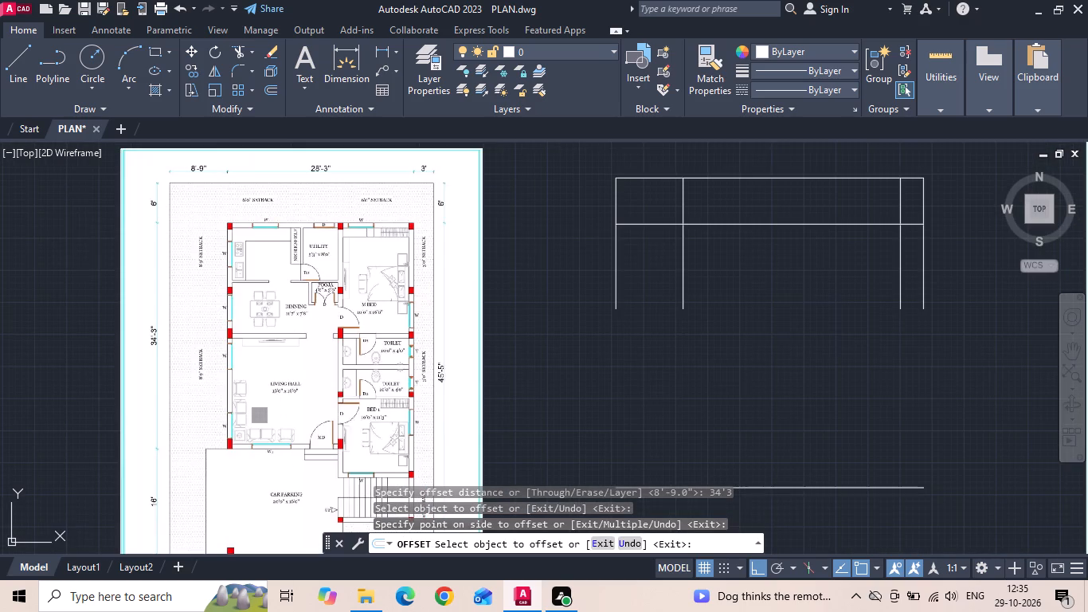
key(Escape)
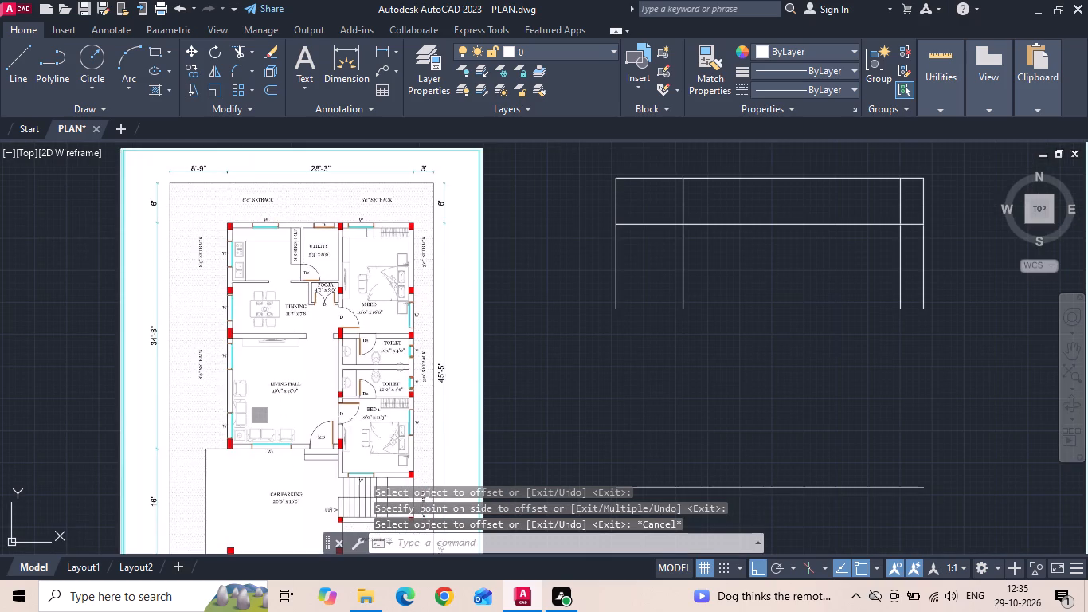
Save the PLAN drawing with the new setback lines.
key(ctrl+s)
key(ctrl+s)
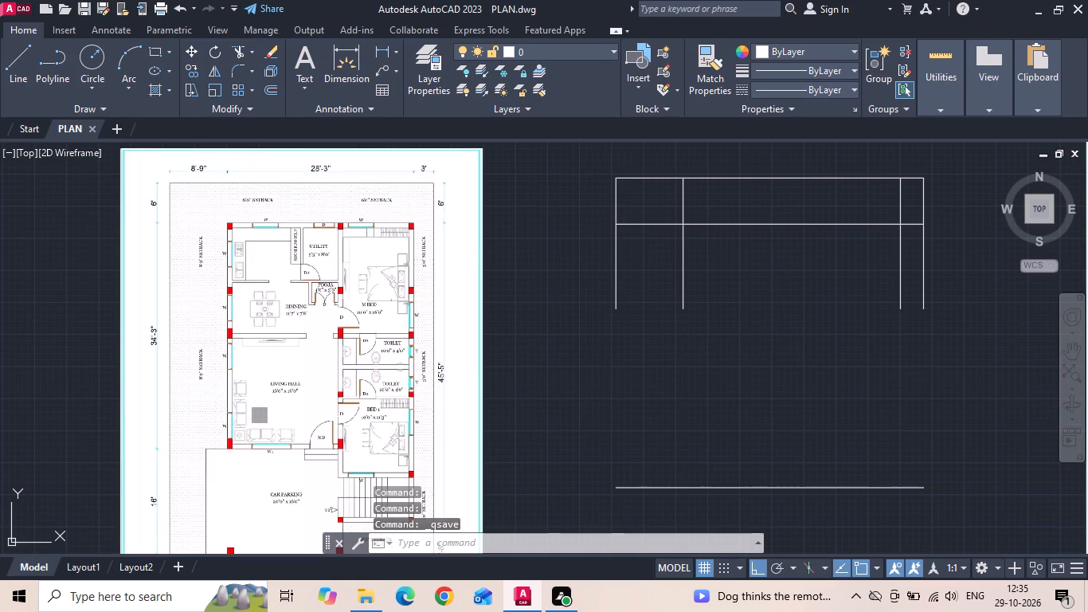
Offset the lowest horizontal line downward by 16' for the car parking depth shown on the GF plan.
scroll(335, 417, up, 1)
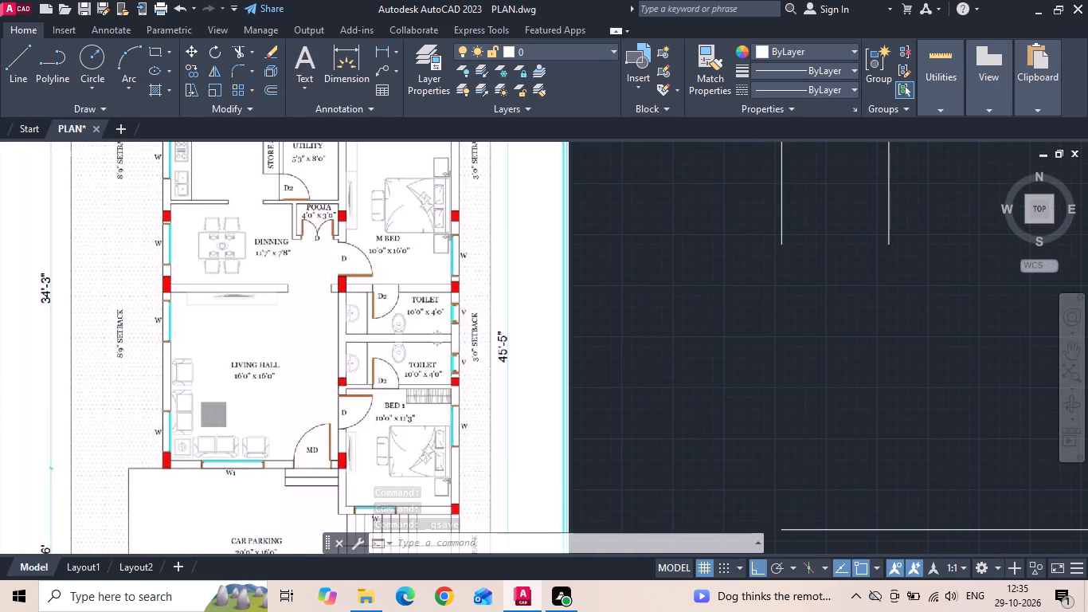
scroll(529, 357, down, 1)
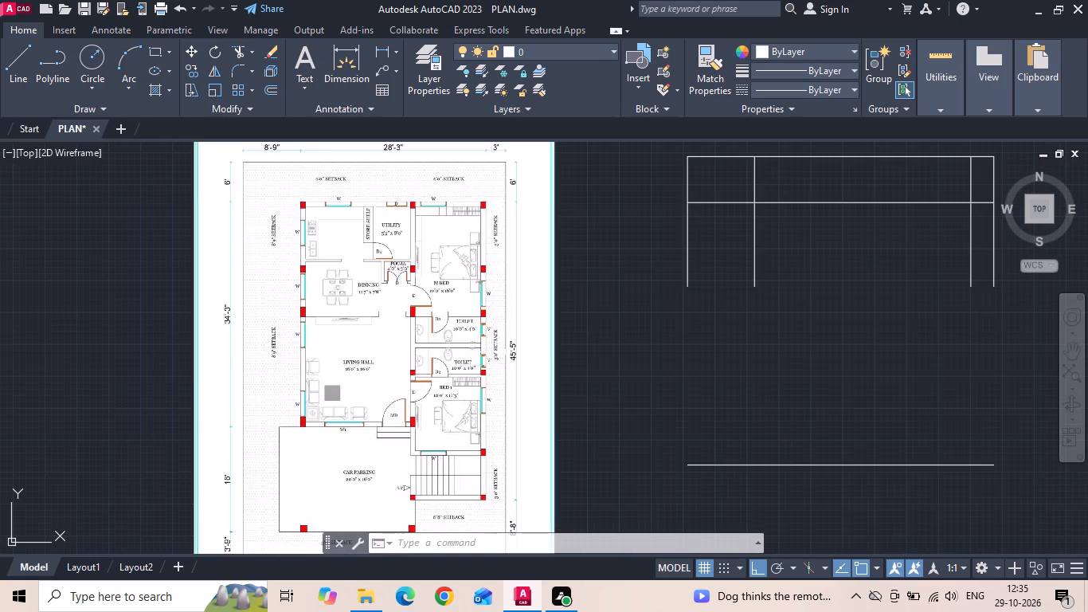
scroll(224, 445, up, 3)
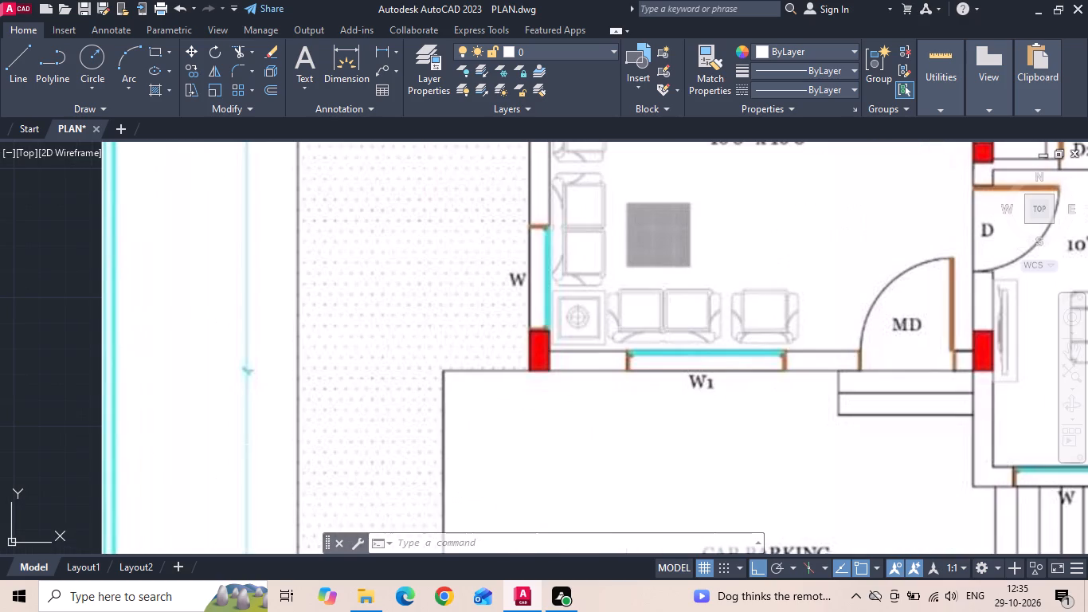
scroll(322, 331, down, 3)
scroll(275, 444, up, 2)
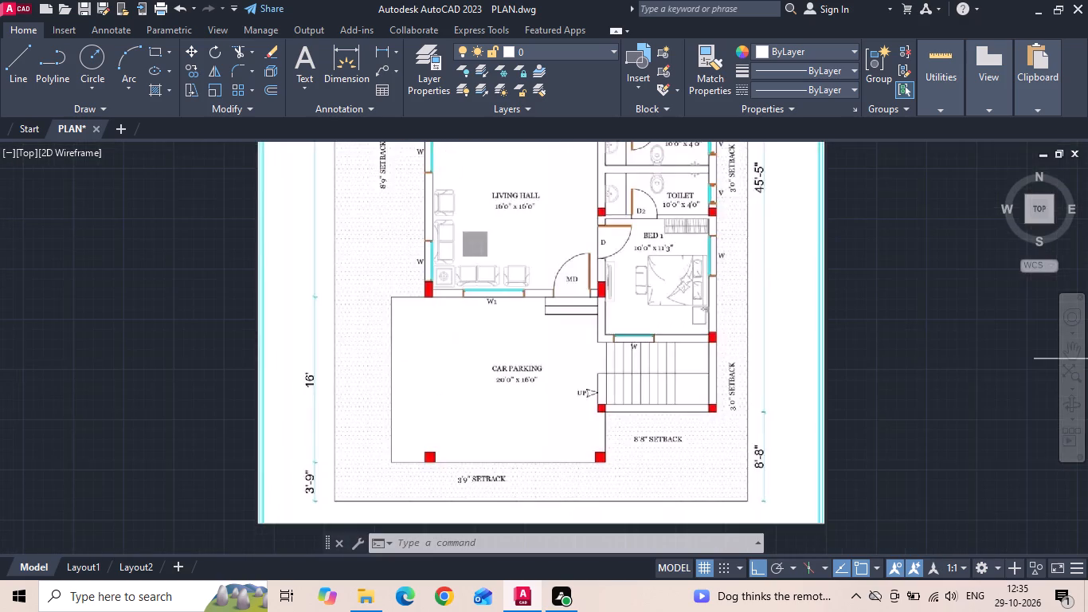
scroll(275, 445, down, 2)
key(o)
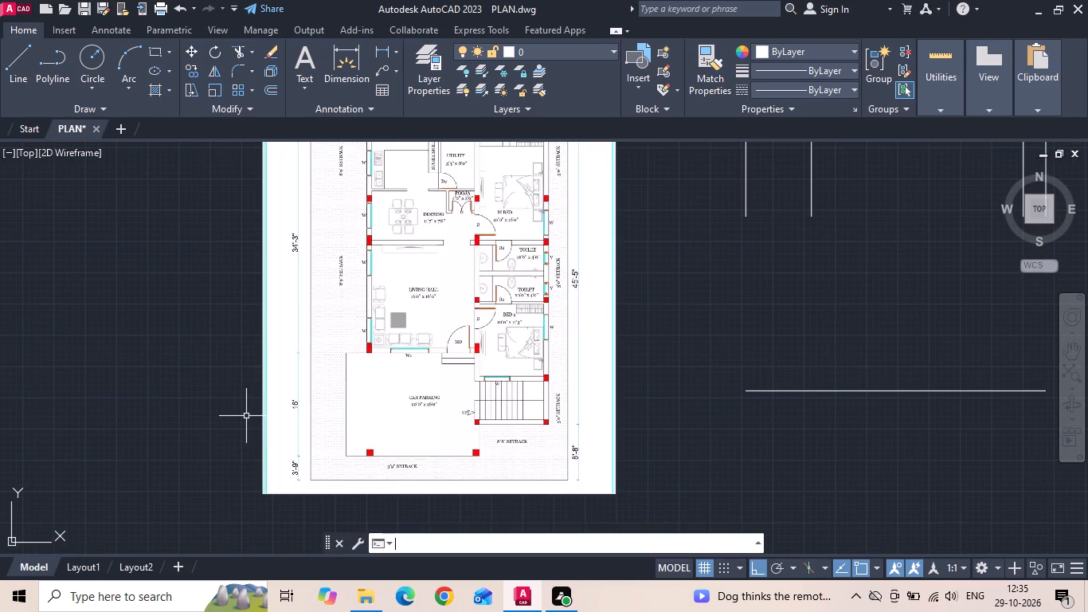
key(Return)
text(16')
key(Return)
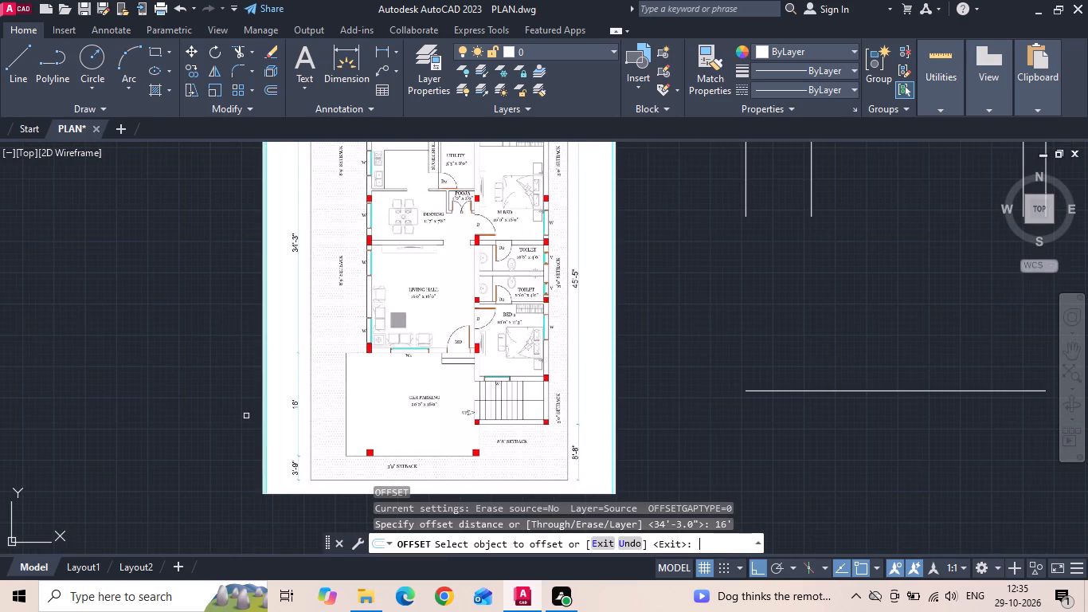
click(747, 390)
click(744, 431)
middle_drag(741, 426, 713, 324)
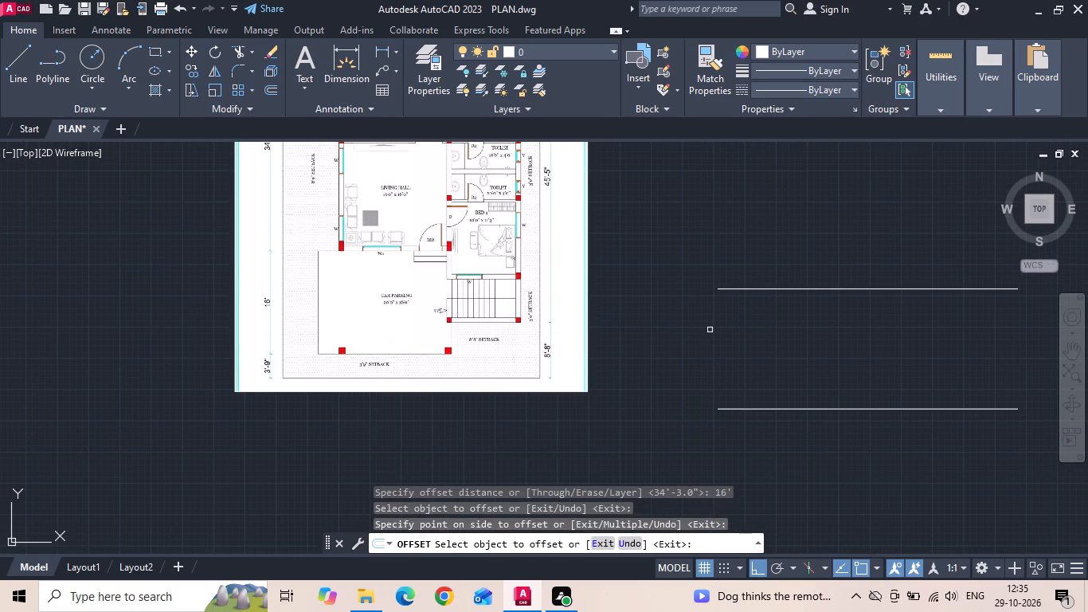
key(Escape)
Offset the car parking line downward by 3'9" to mark the front plot boundary.
key(o)
key(Return)
key(3)
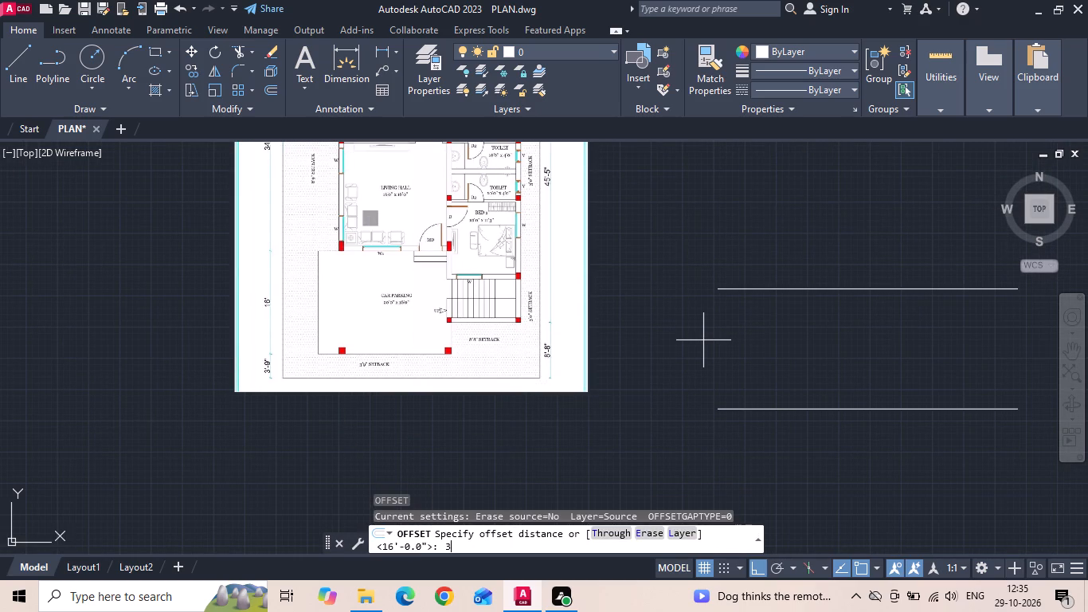
key(apostrophe)
key(9)
key(Return)
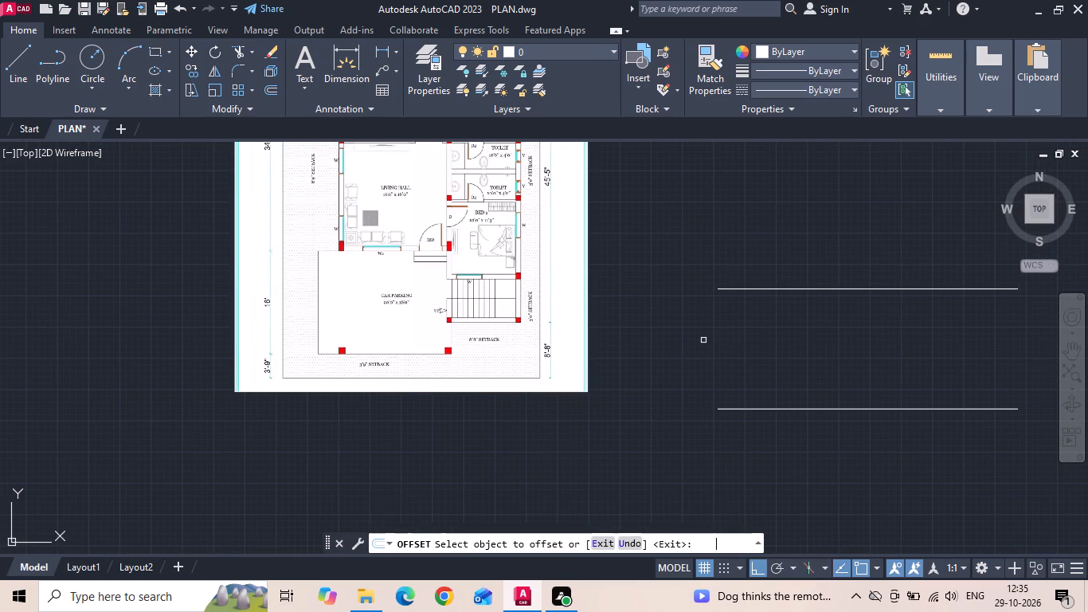
drag(763, 411, 758, 444)
click(757, 450)
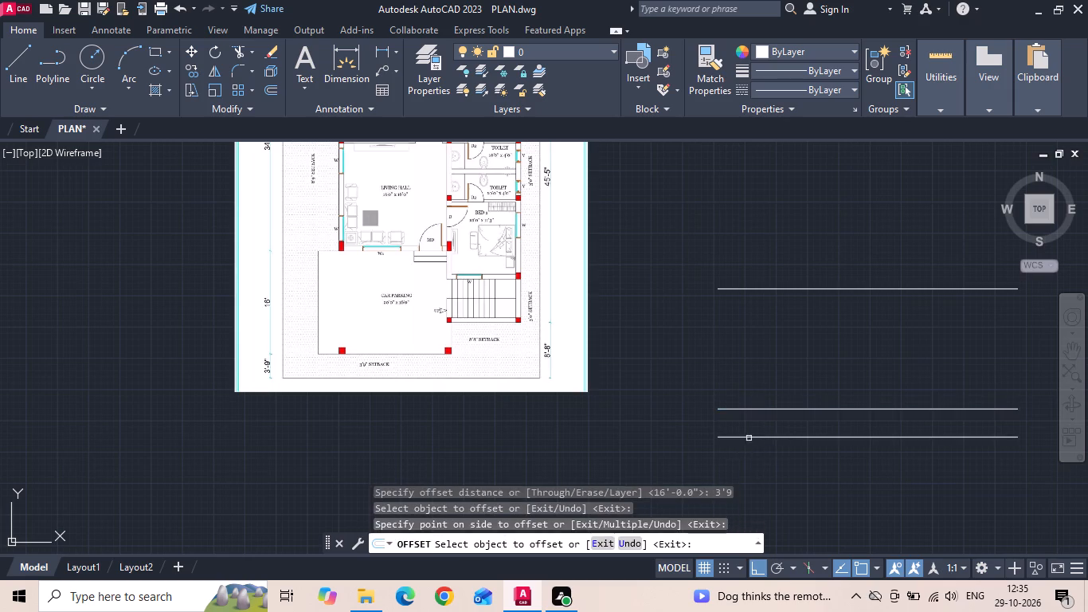
scroll(685, 398, down, 2)
key(Escape)
Extend the left plot boundary line down to the front plot boundary.
text(EX)
key(space)
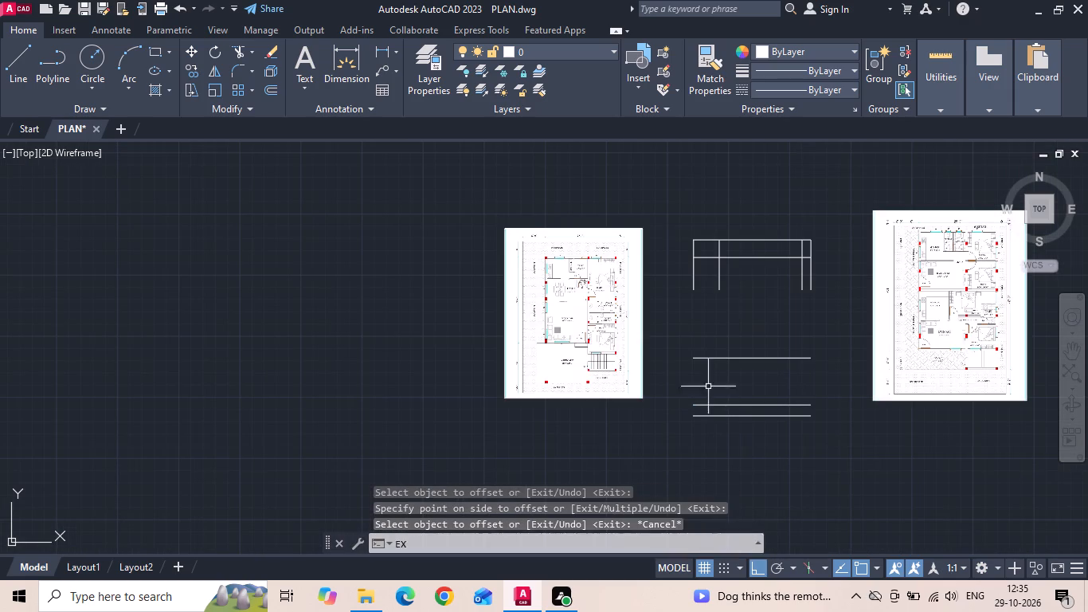
click(699, 286)
drag(688, 264, 687, 272)
drag(689, 316, 697, 346)
drag(676, 329, 691, 345)
drag(694, 345, 704, 342)
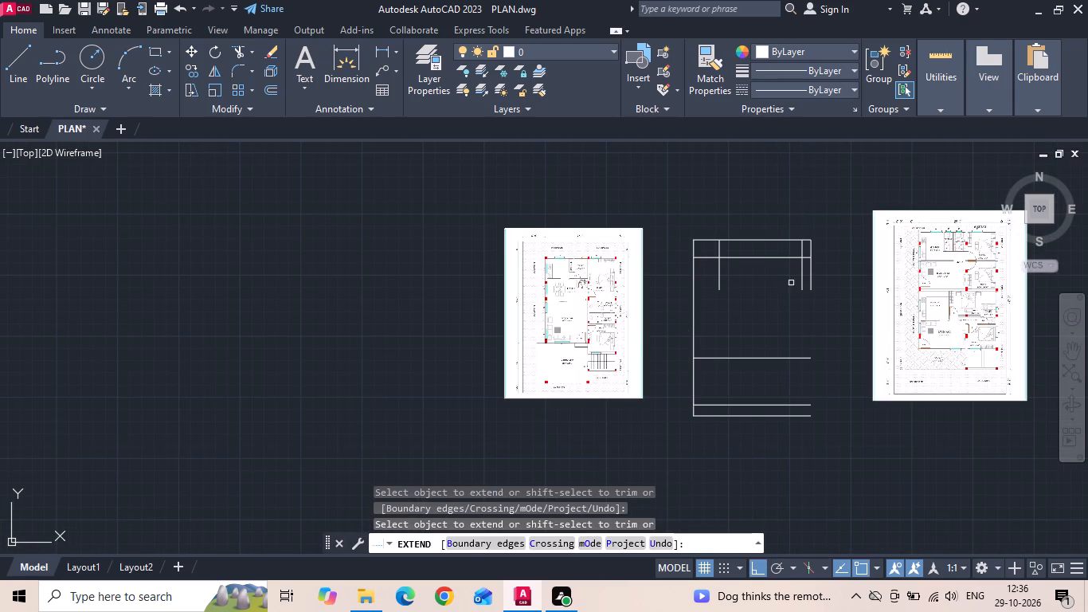
Extend the right plot boundary and the right setback line down toward the front plot boundary.
drag(793, 280, 839, 412)
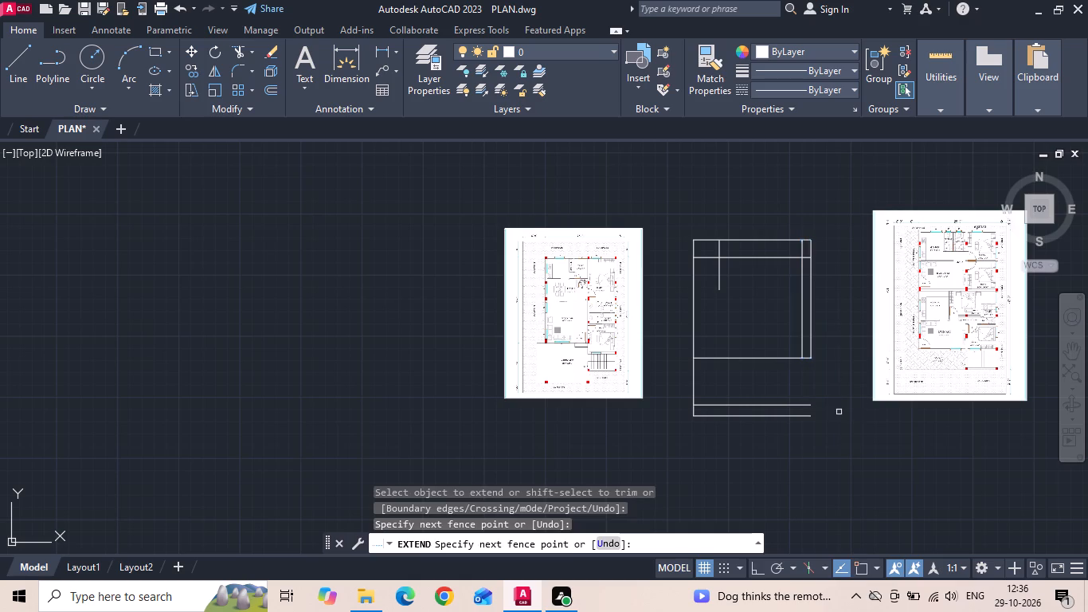
click(812, 342)
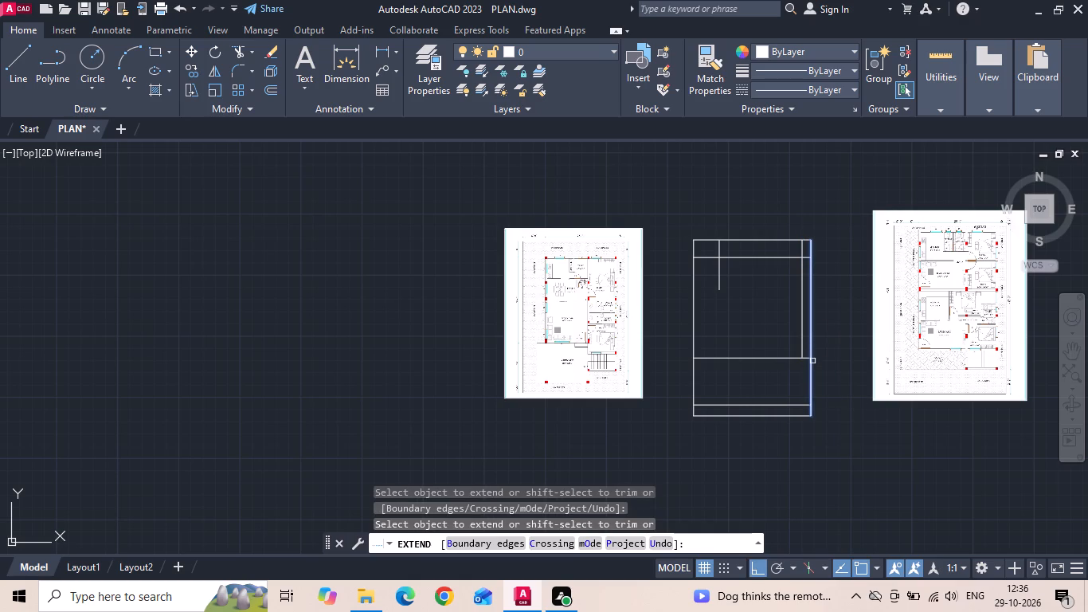
click(812, 361)
click(803, 334)
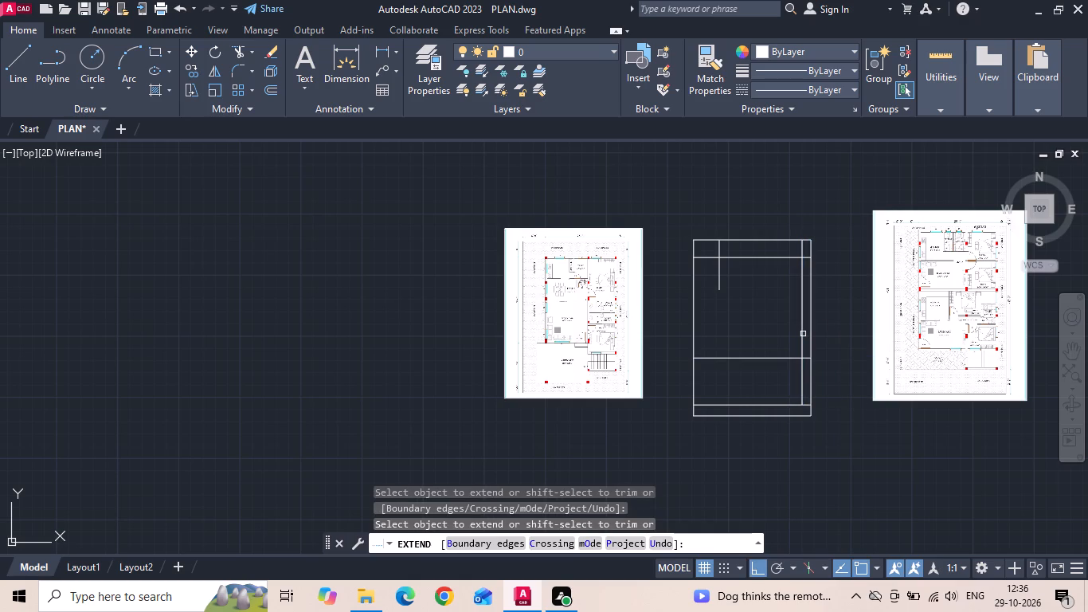
click(802, 343)
Extend the left setback line down through the car parking lines to the front plot boundary.
click(721, 277)
click(711, 298)
click(739, 345)
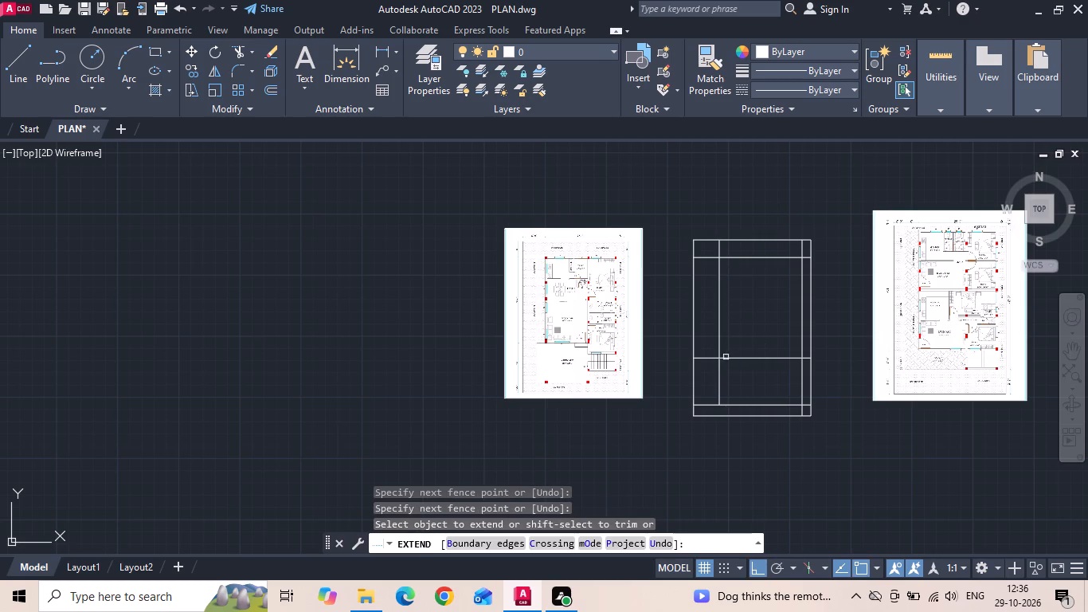
click(719, 352)
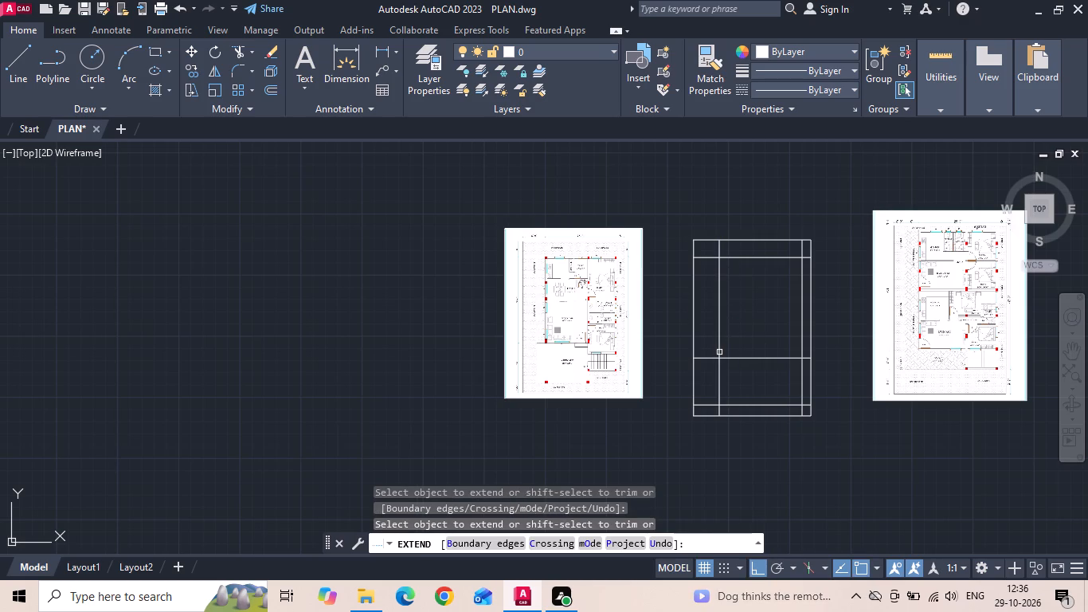
key(Escape)
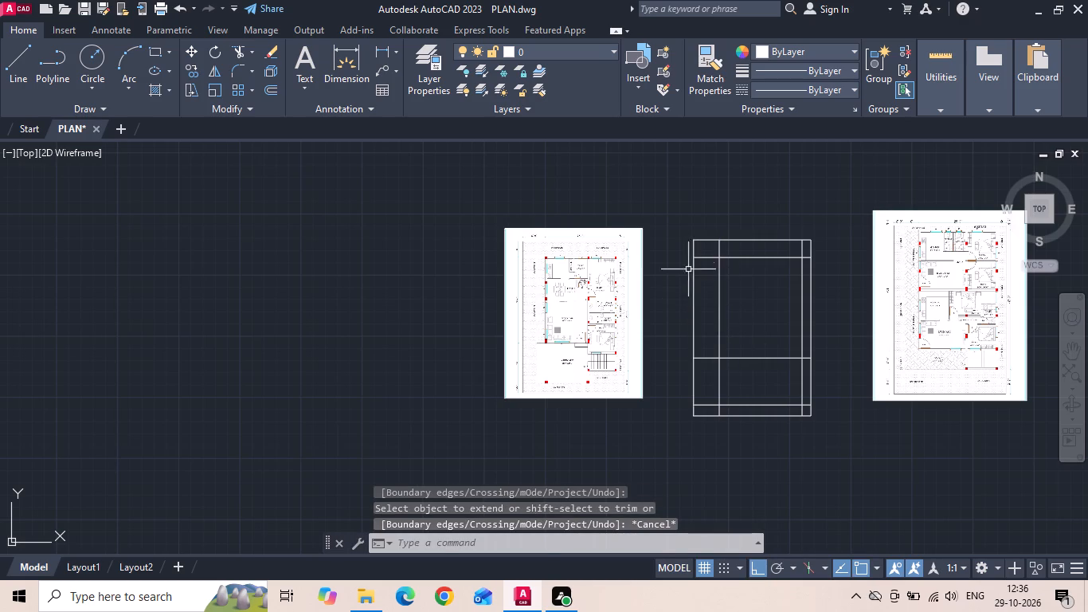
Move all the boundary and setback linework straight up by about 5'.
drag(685, 233, 699, 288)
click(828, 463)
right_click(829, 462)
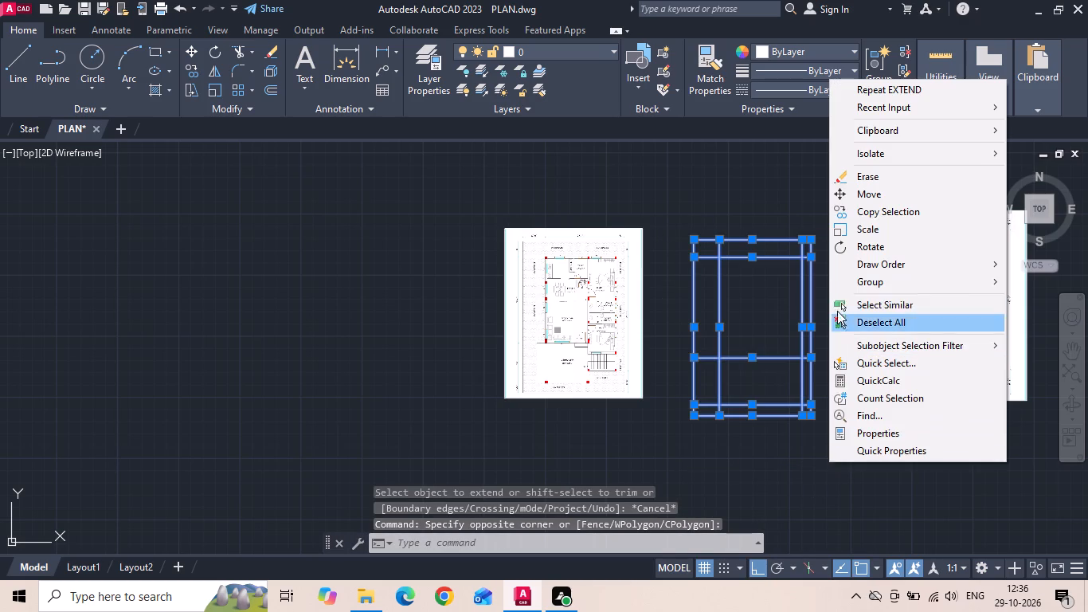
click(872, 196)
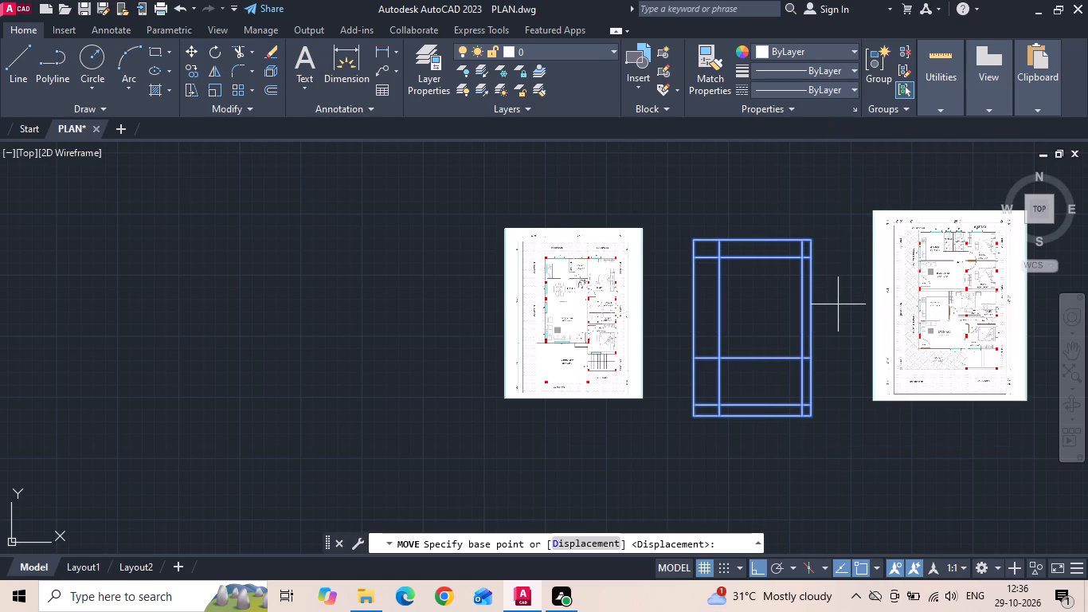
scroll(838, 304, up, 1)
click(839, 319)
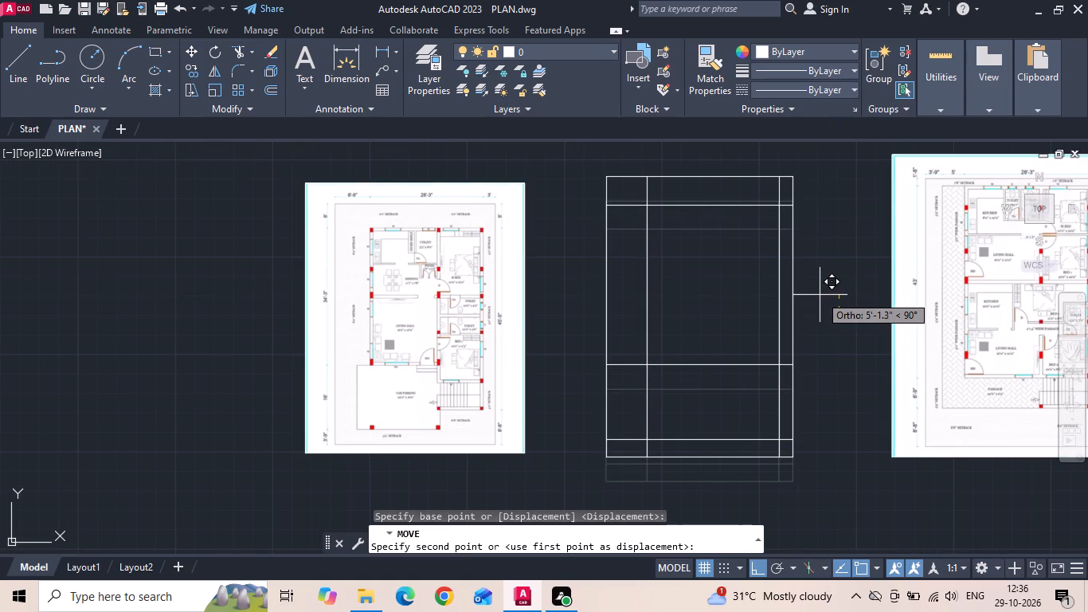
click(818, 294)
Scale the GF reference image slightly larger from its upper-right corner.
click(561, 469)
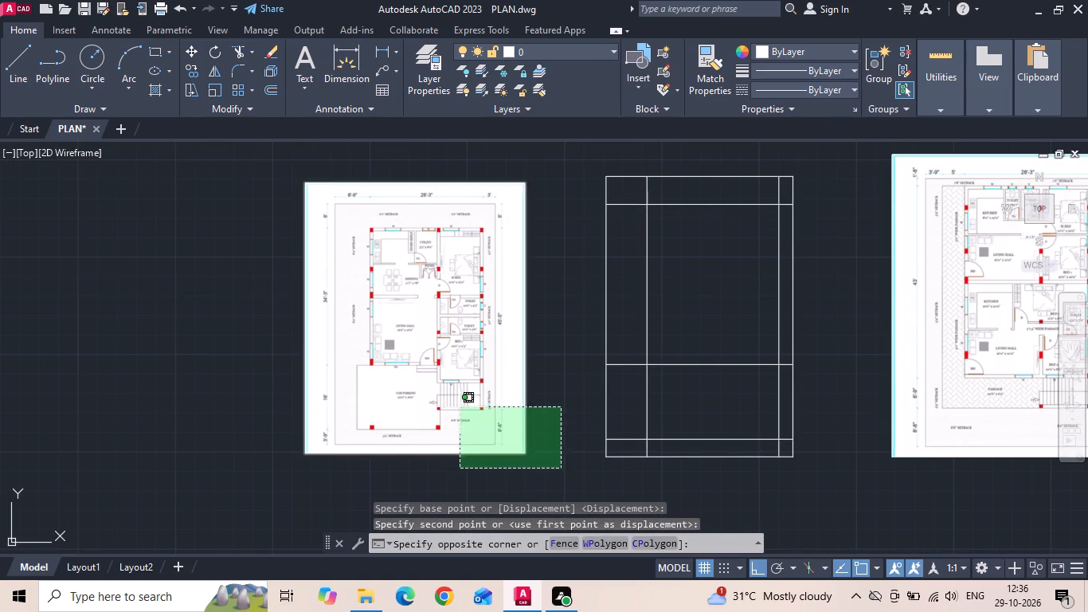
click(459, 405)
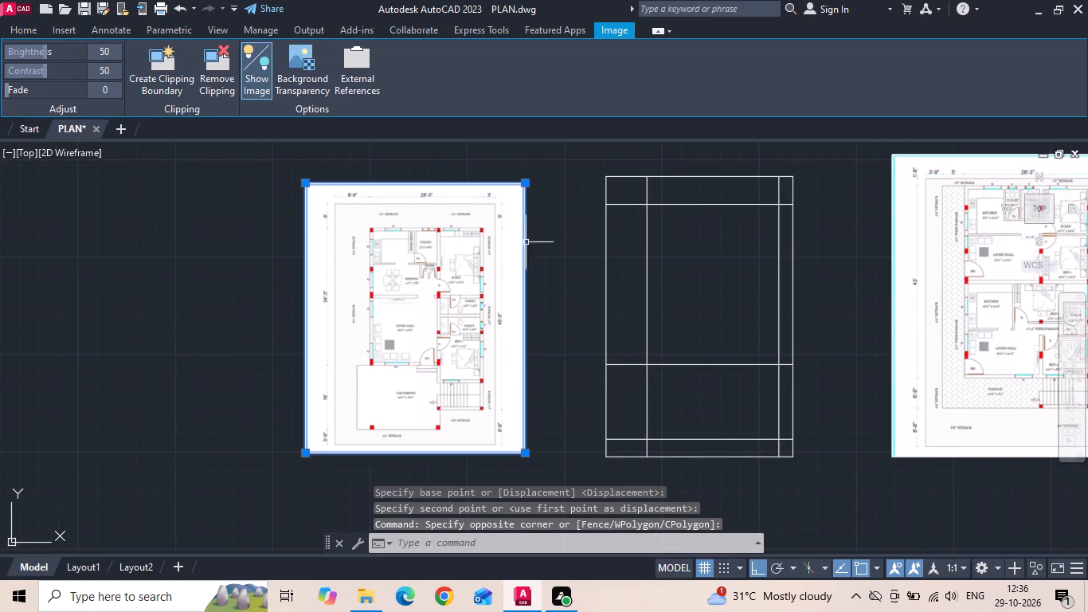
right_click(382, 225)
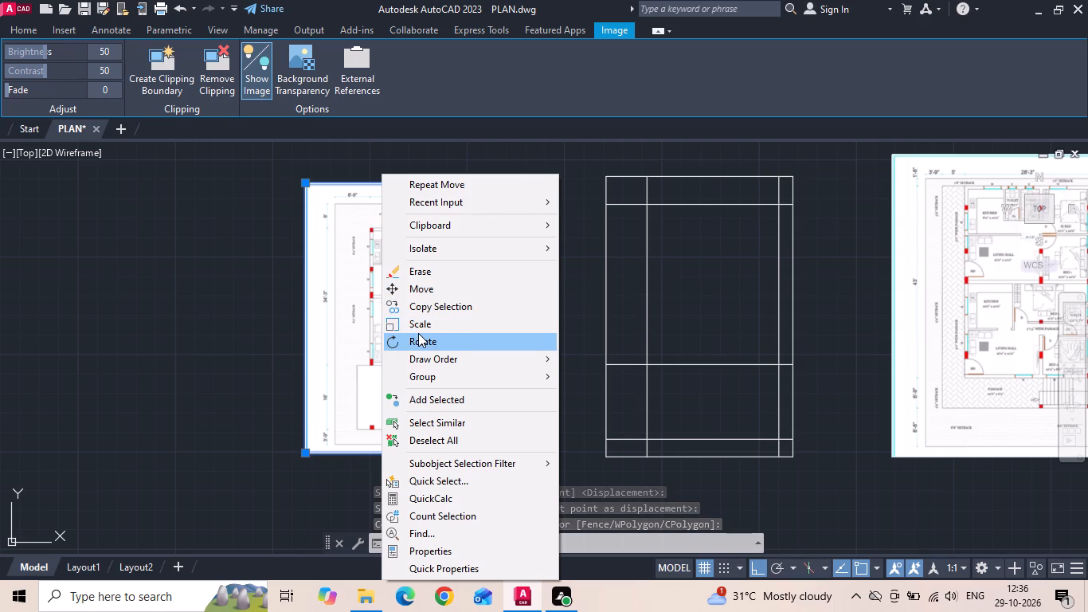
click(418, 332)
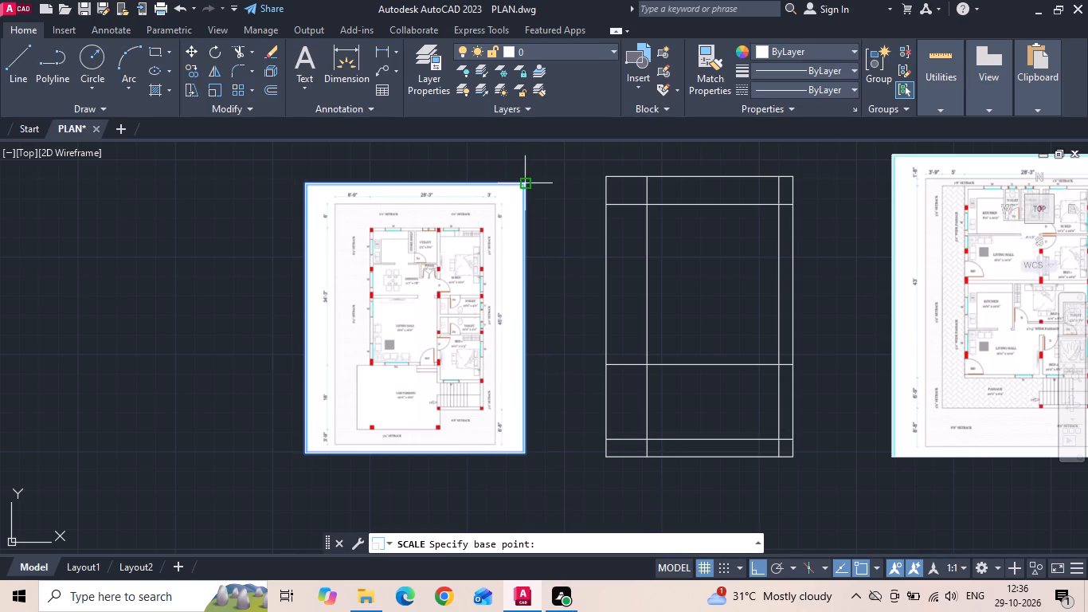
click(526, 188)
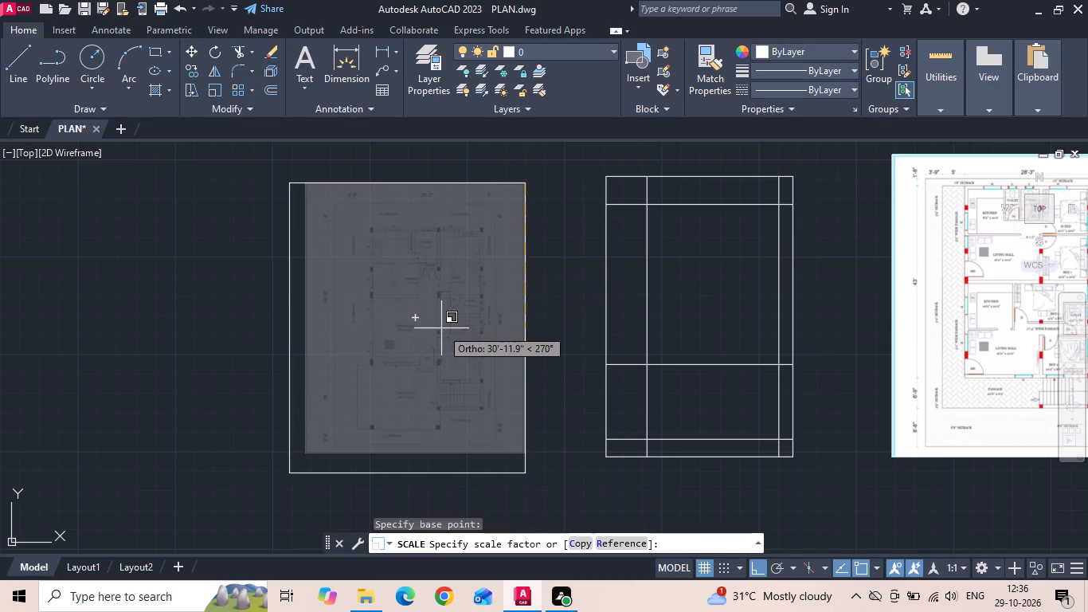
click(441, 328)
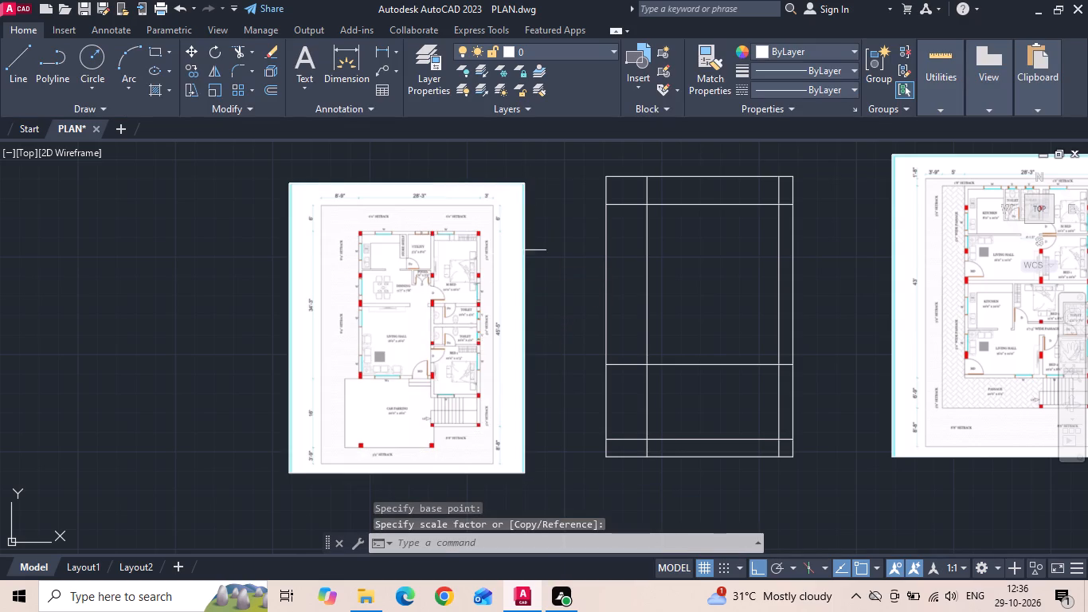
Move the GF reference image horizontally so it sits close beside the plan linework.
click(546, 228)
click(486, 280)
right_click(484, 282)
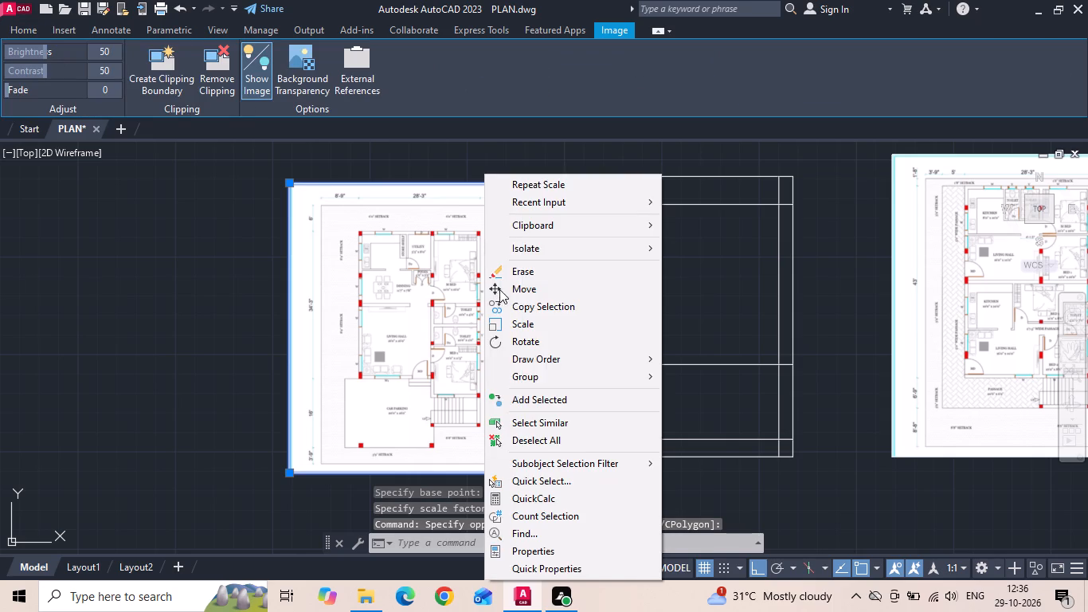
click(500, 289)
click(501, 282)
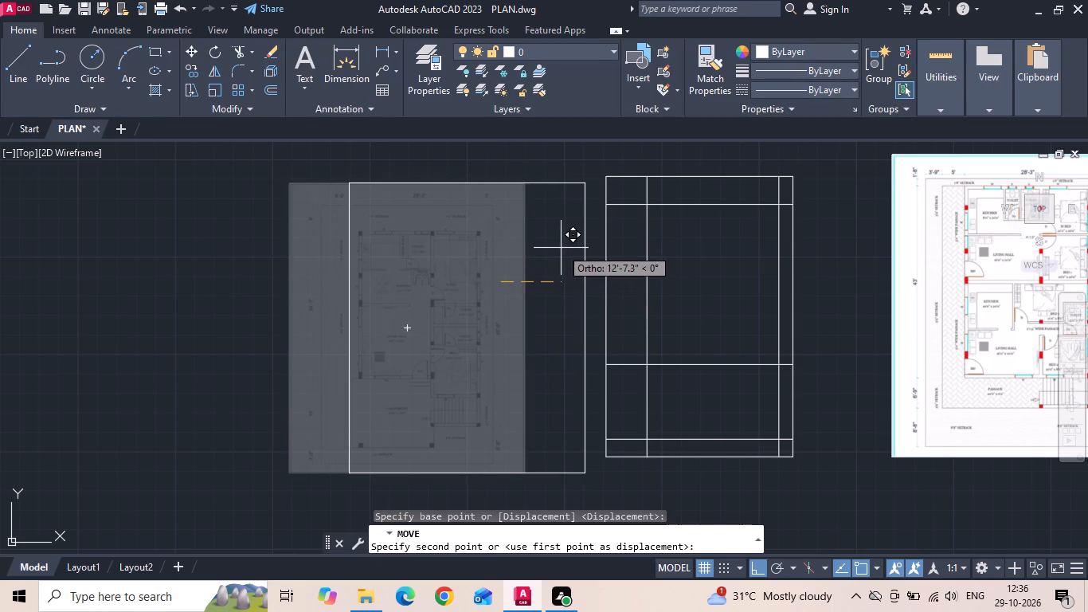
click(571, 247)
Move the GF reference image up by about 1'8" to line it up with the plan linework.
drag(581, 171, 544, 233)
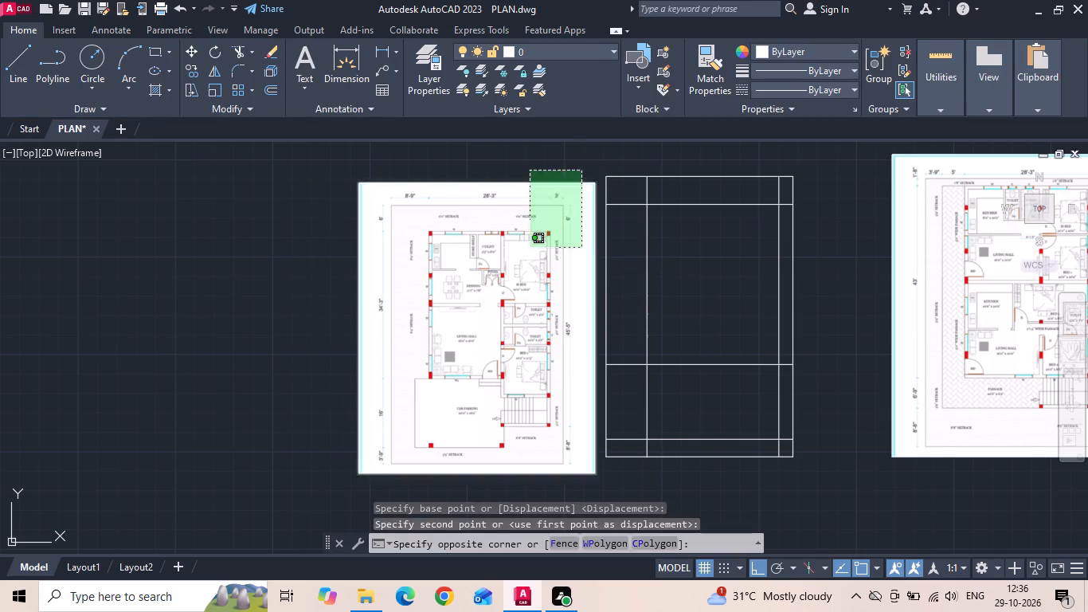
click(530, 248)
right_click(527, 248)
click(556, 288)
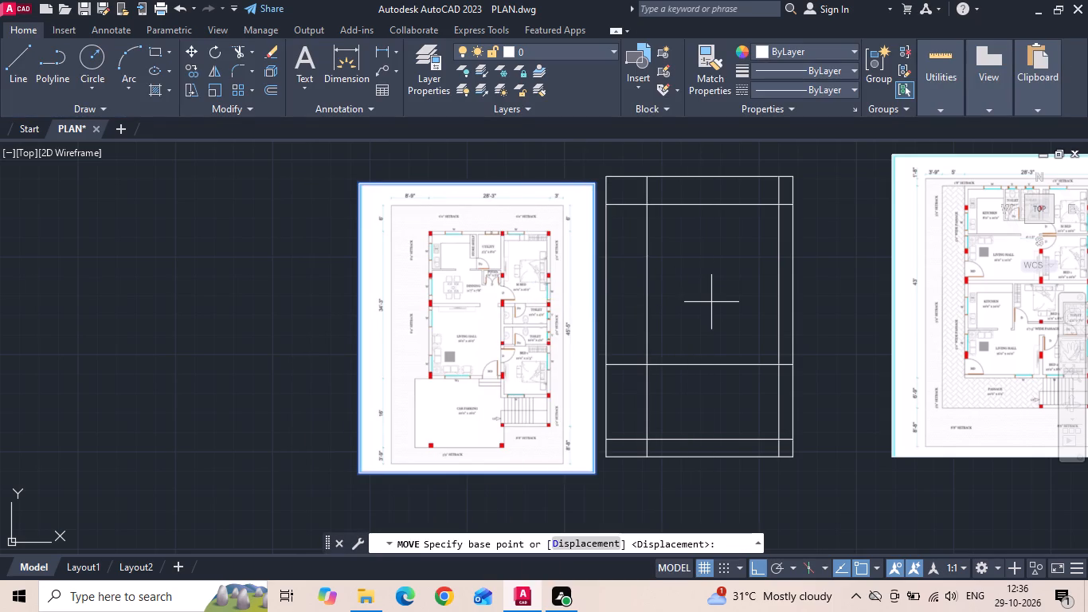
click(711, 302)
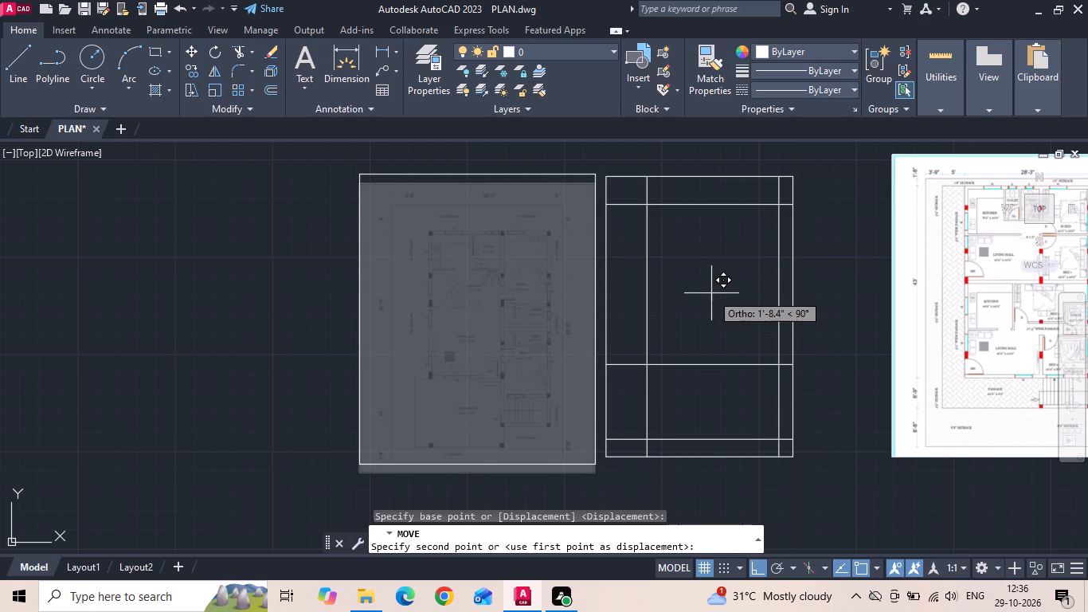
click(711, 293)
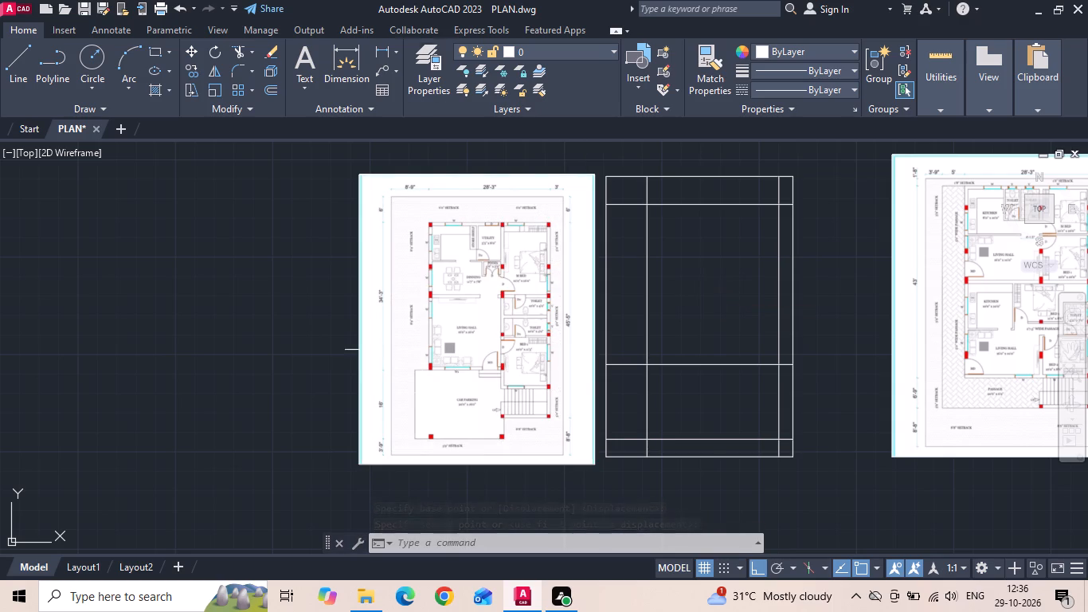
Compare the linework with the GF plan and check the left setback width using a trial linear dimension.
scroll(620, 199, up, 2)
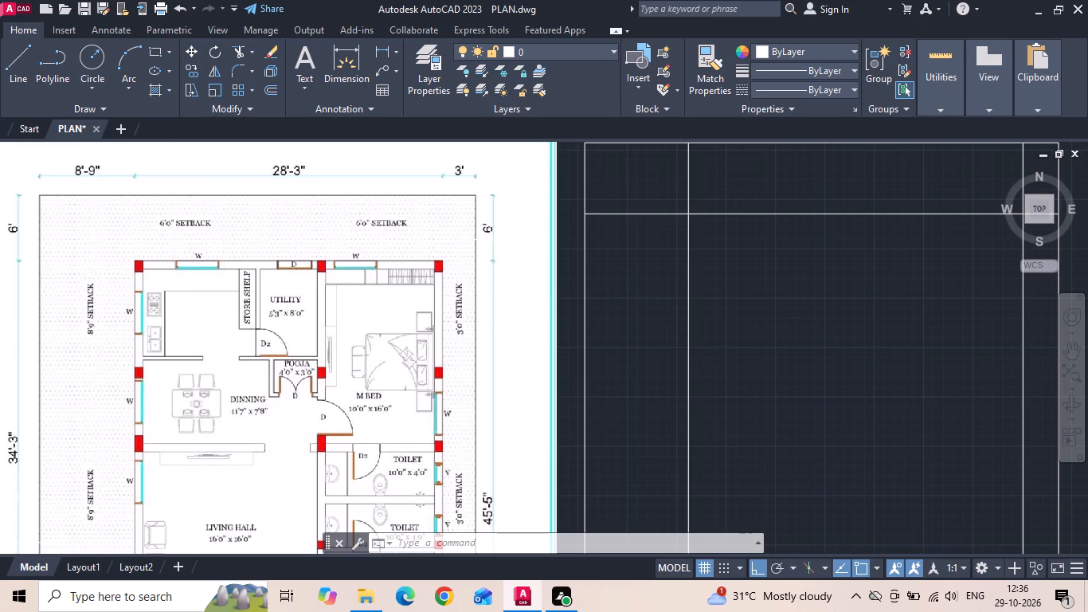
scroll(403, 257, down, 1)
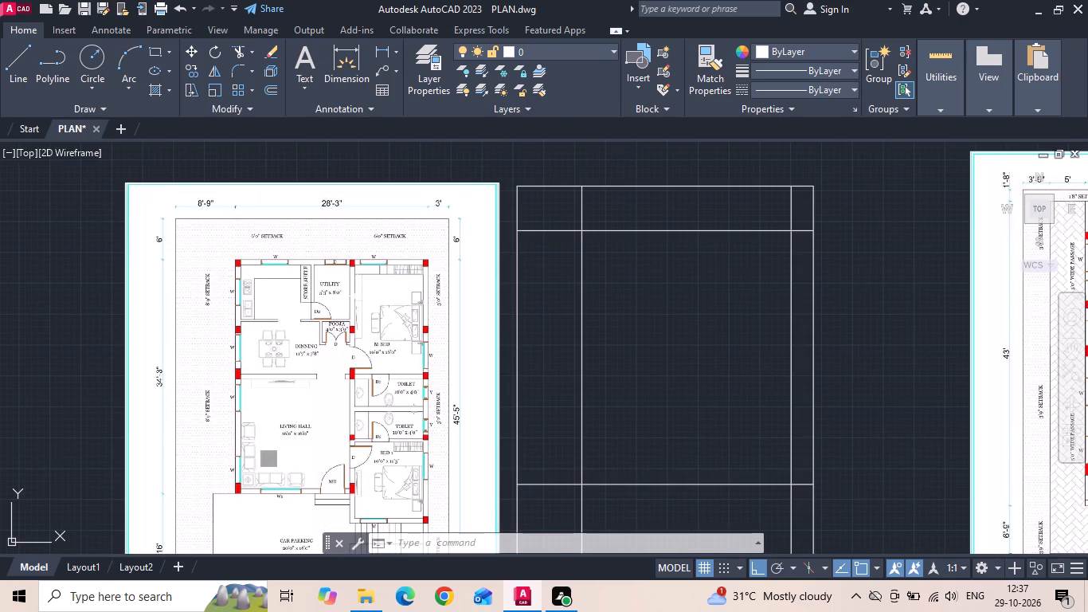
middle_drag(456, 372, 462, 284)
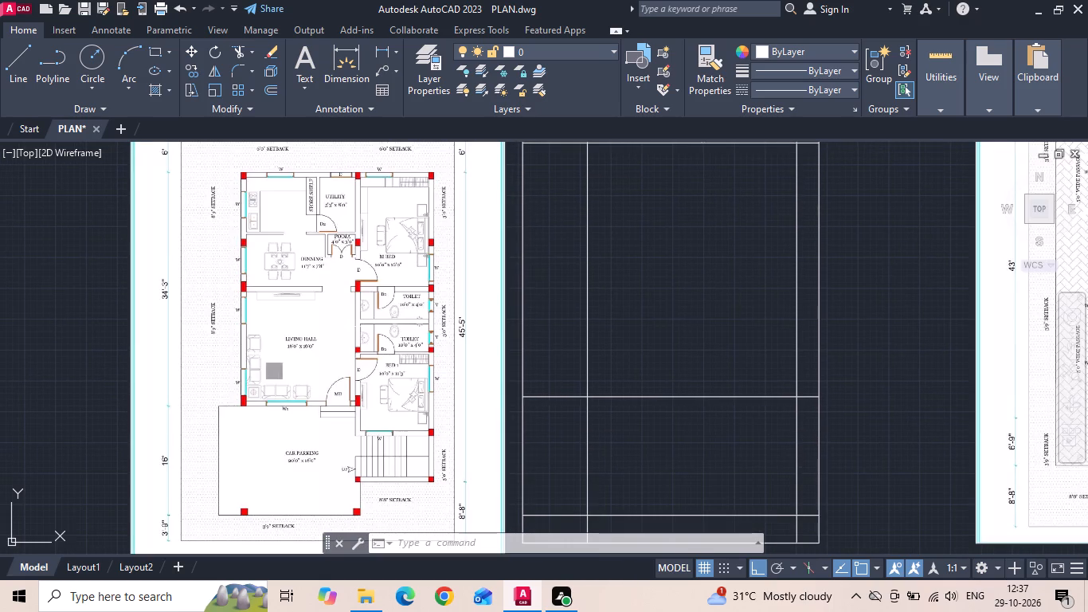
scroll(334, 261, up, 1)
scroll(264, 288, down, 2)
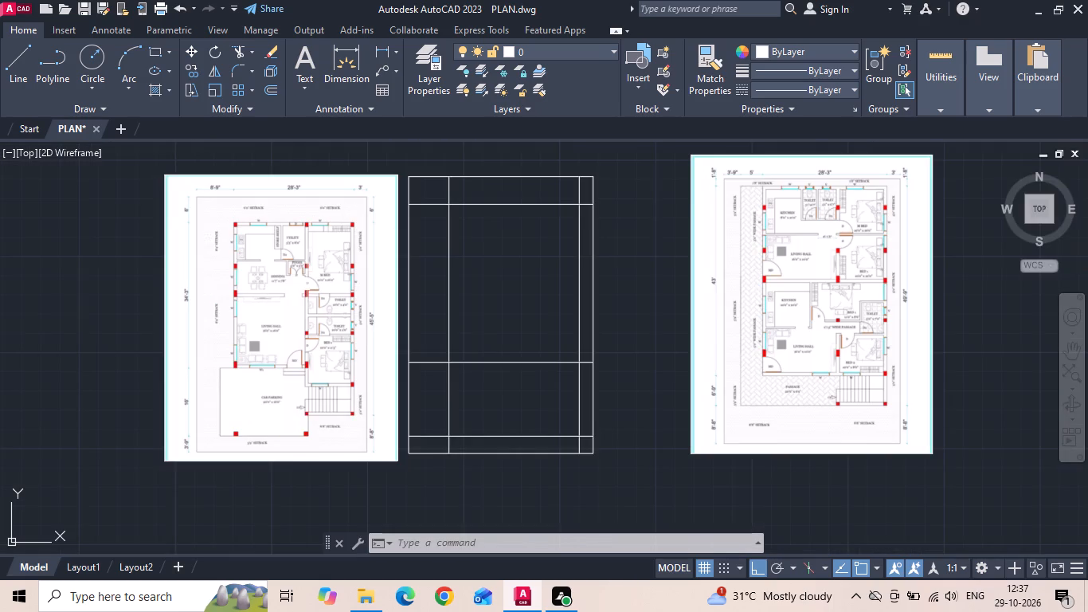
scroll(436, 205, up, 1)
middle_drag(437, 204, 453, 218)
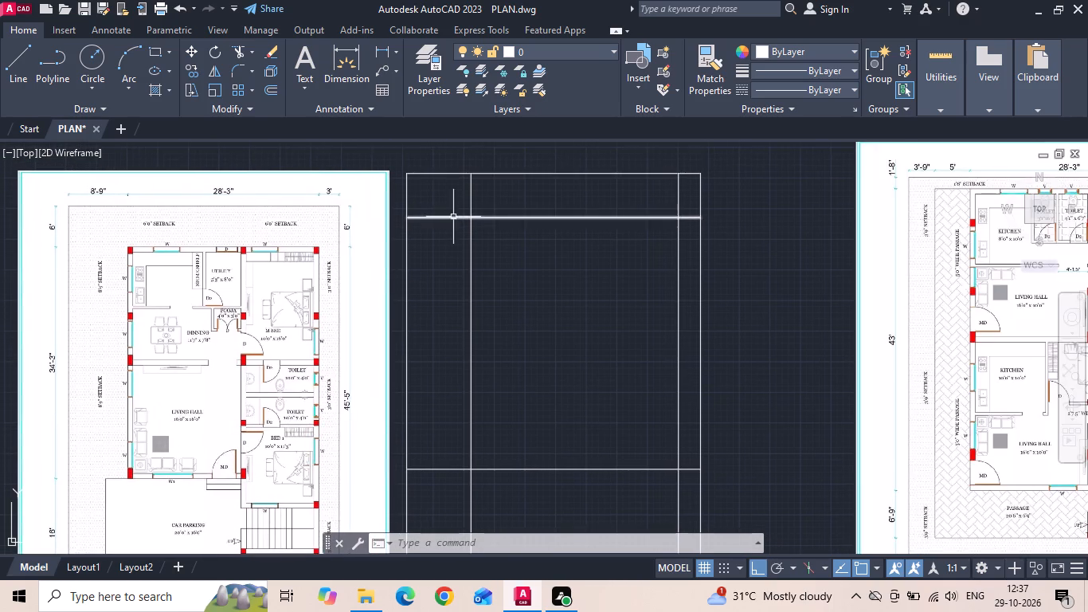
click(382, 46)
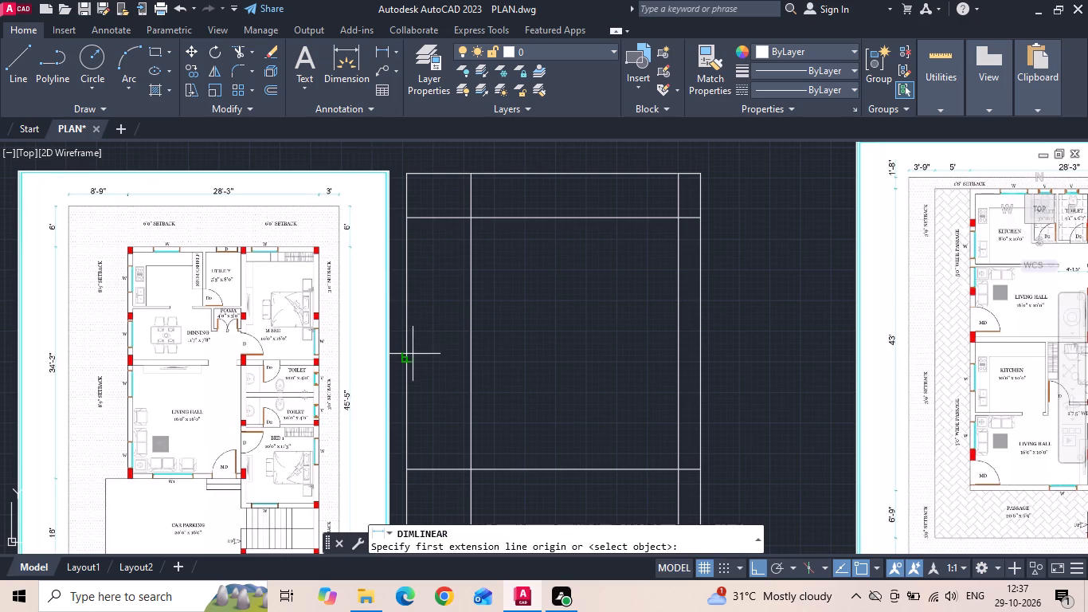
click(412, 355)
click(472, 358)
scroll(472, 357, up, 2)
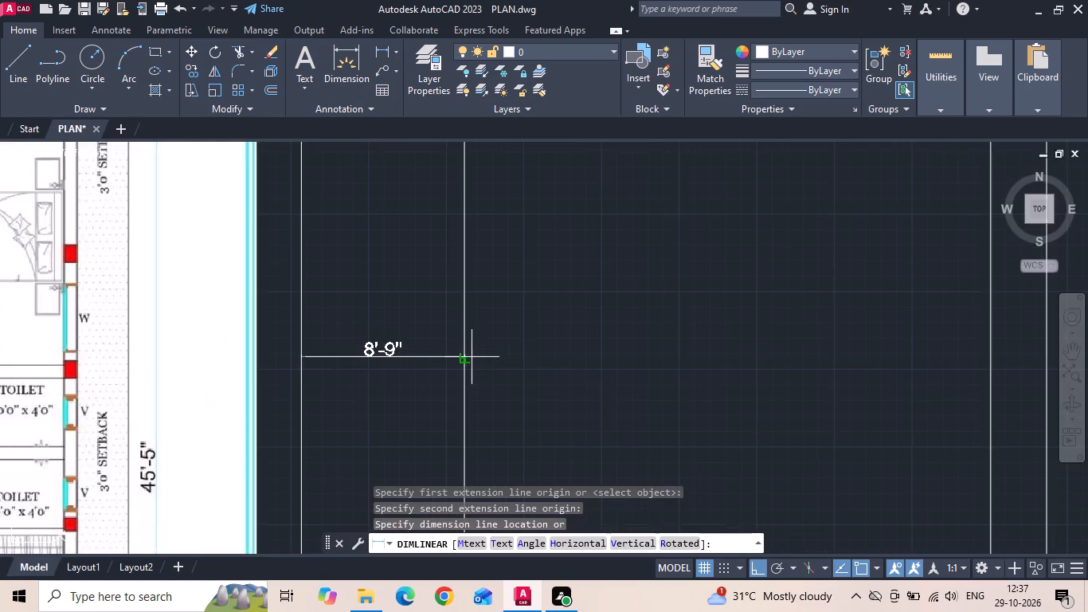
scroll(472, 357, down, 2)
key(Escape)
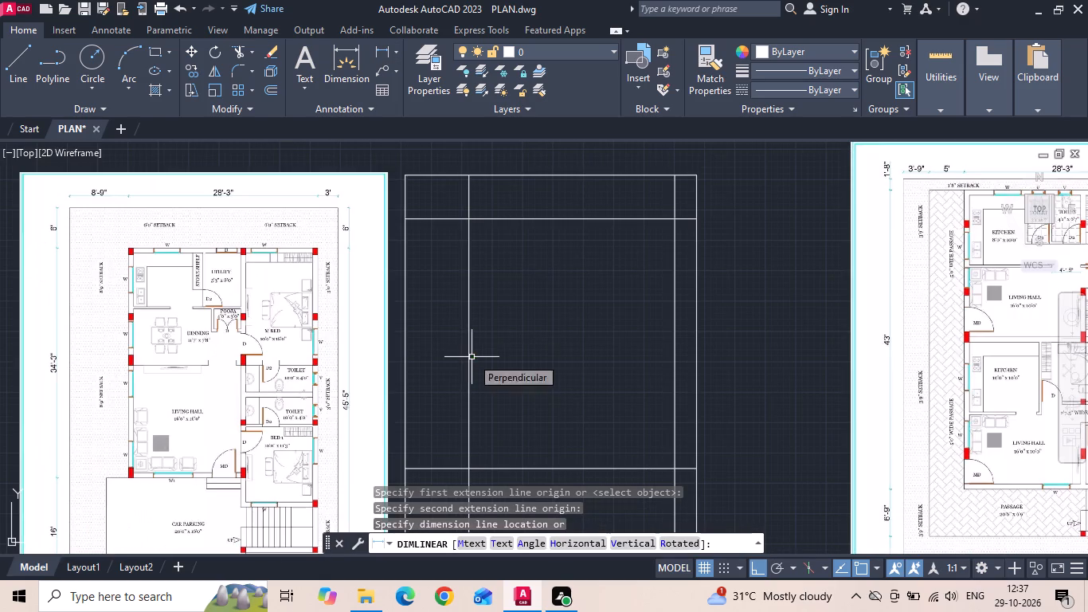
Trim the setback line ends that overrun the upper-left and upper-right corners of the building outline.
scroll(88, 277, up, 2)
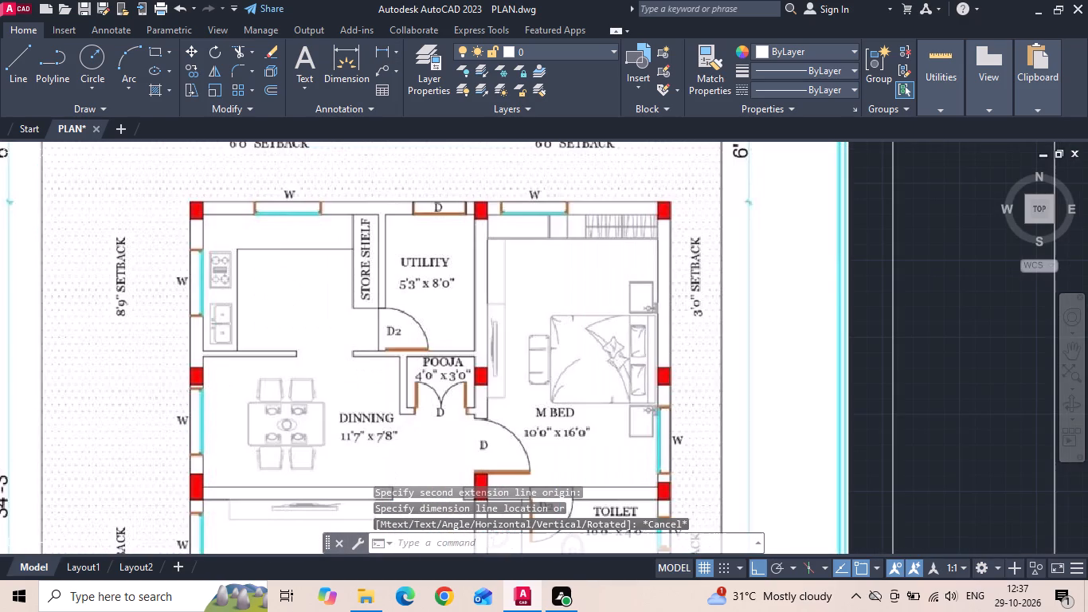
scroll(122, 289, down, 1)
scroll(234, 304, down, 1)
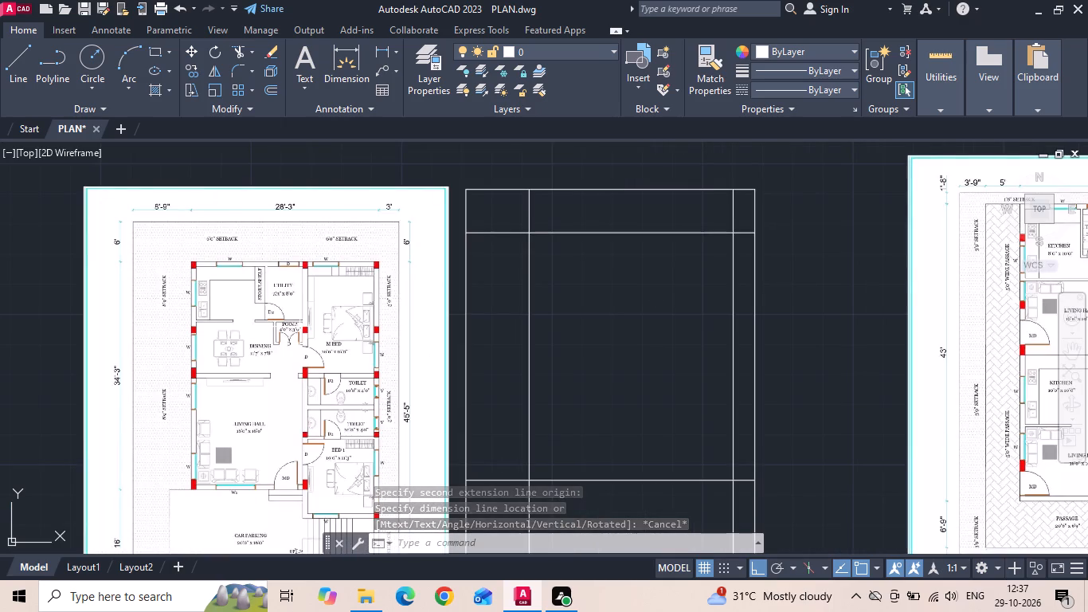
key(t)
text(R)
key(space)
key(space)
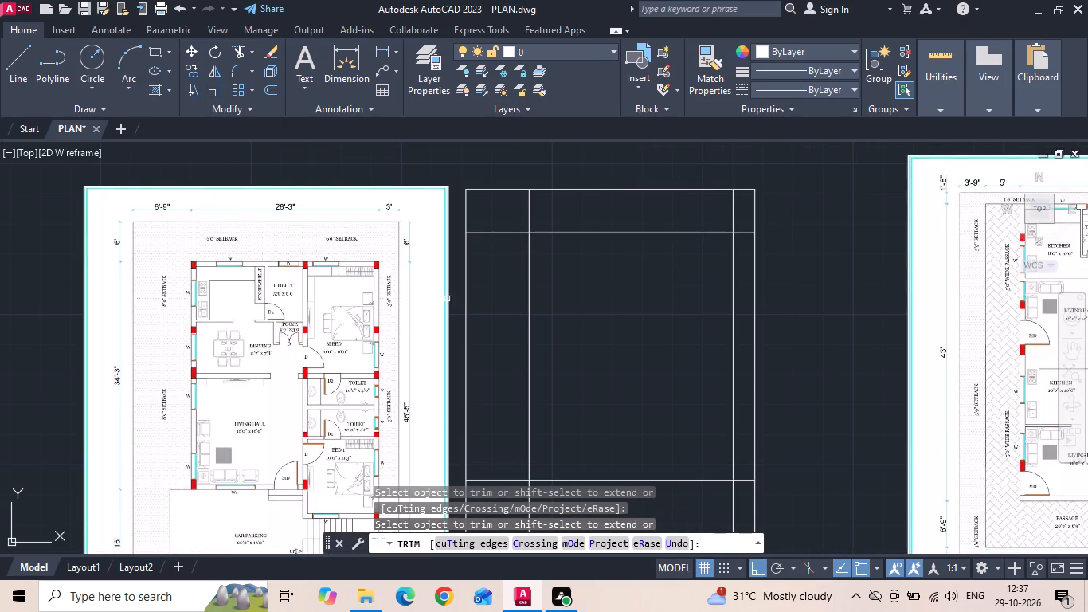
drag(487, 251, 604, 206)
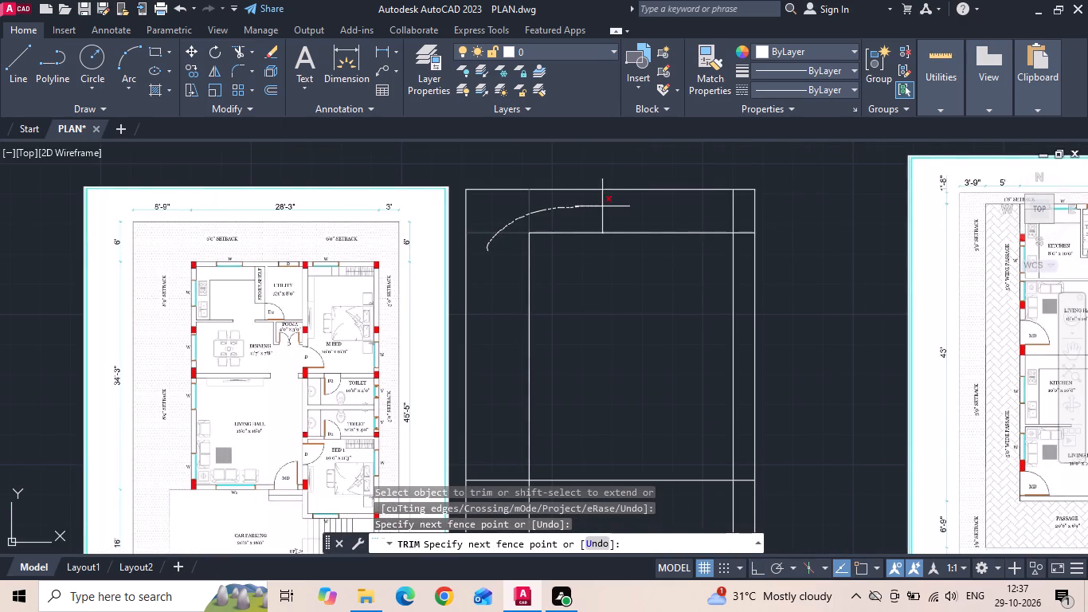
drag(604, 206, 746, 260)
key(Escape)
Offset the building outline's top, left and right lines 9" inward to form the outer wall thickness.
text(O 9)
key(space)
drag(602, 233, 594, 273)
click(575, 314)
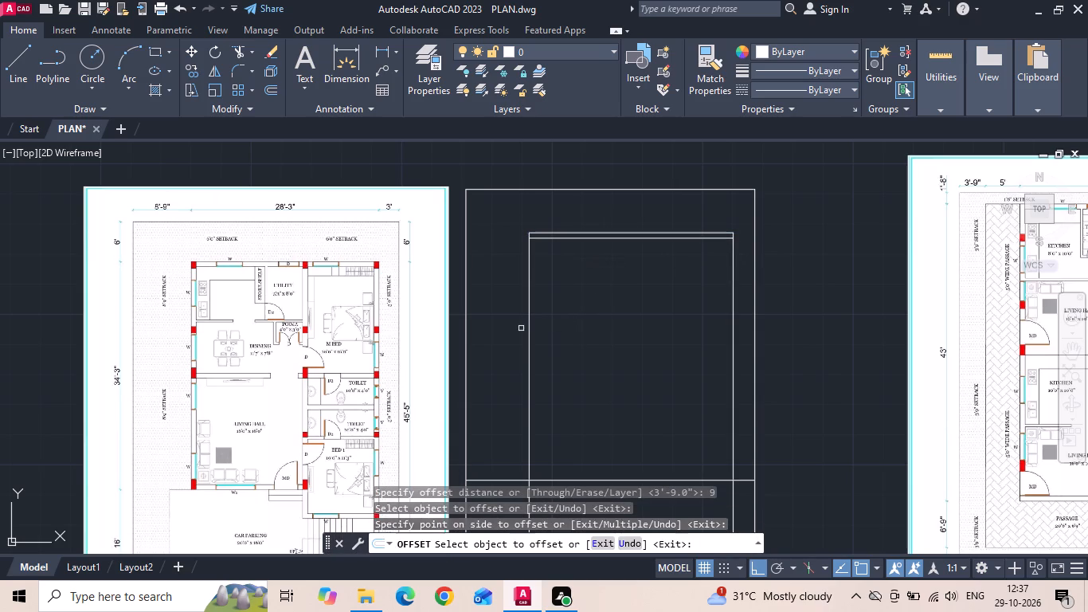
click(532, 291)
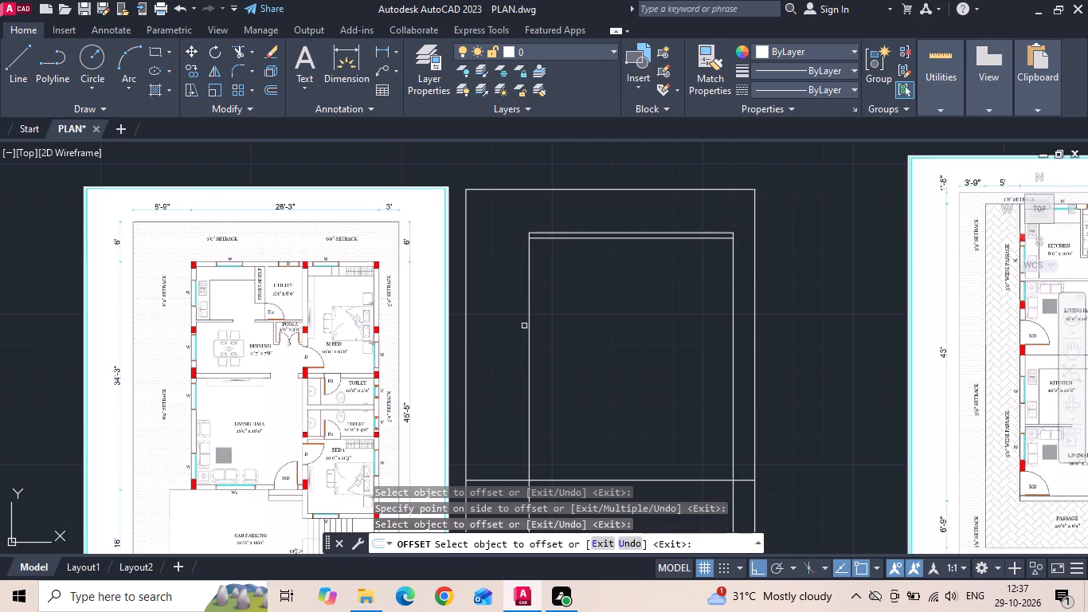
click(527, 316)
click(588, 302)
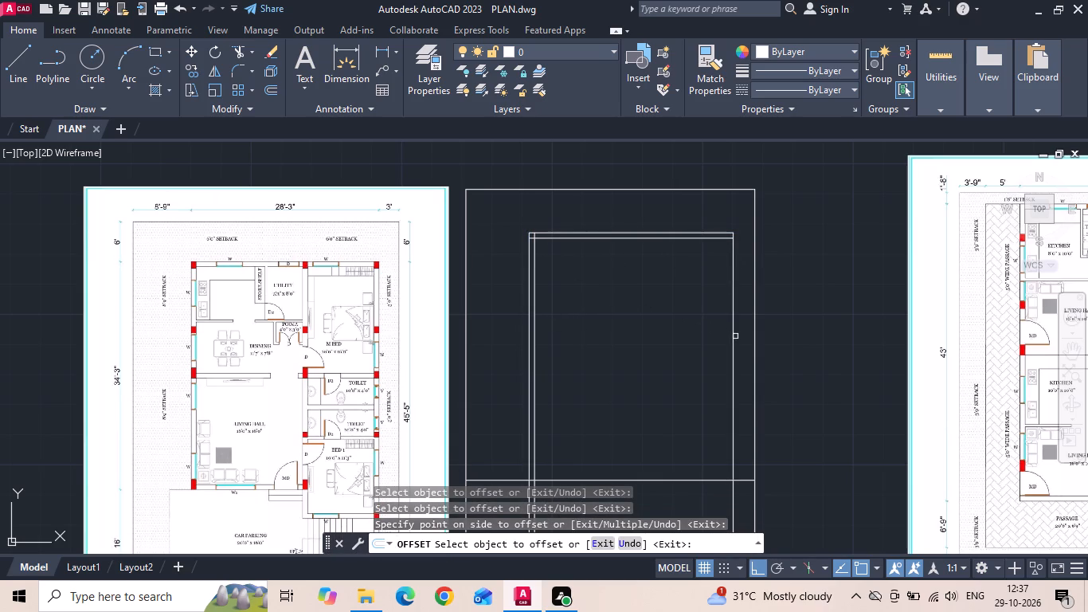
drag(732, 335, 718, 338)
click(696, 339)
key(Escape)
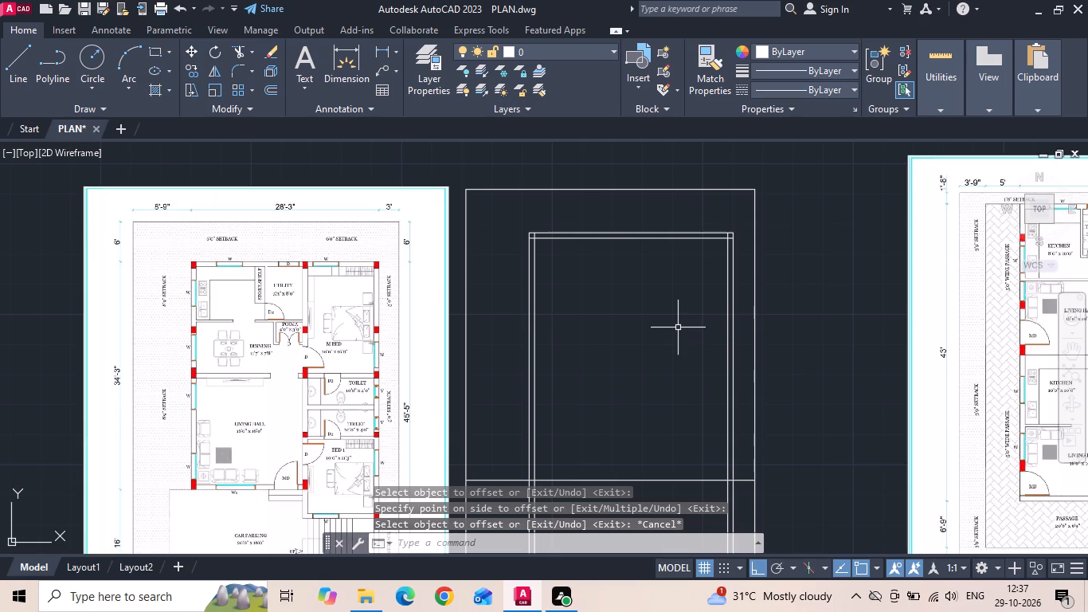
Offset the inner line of the top wall 8' downward to mark the utility room's depth.
scroll(279, 283, up, 2)
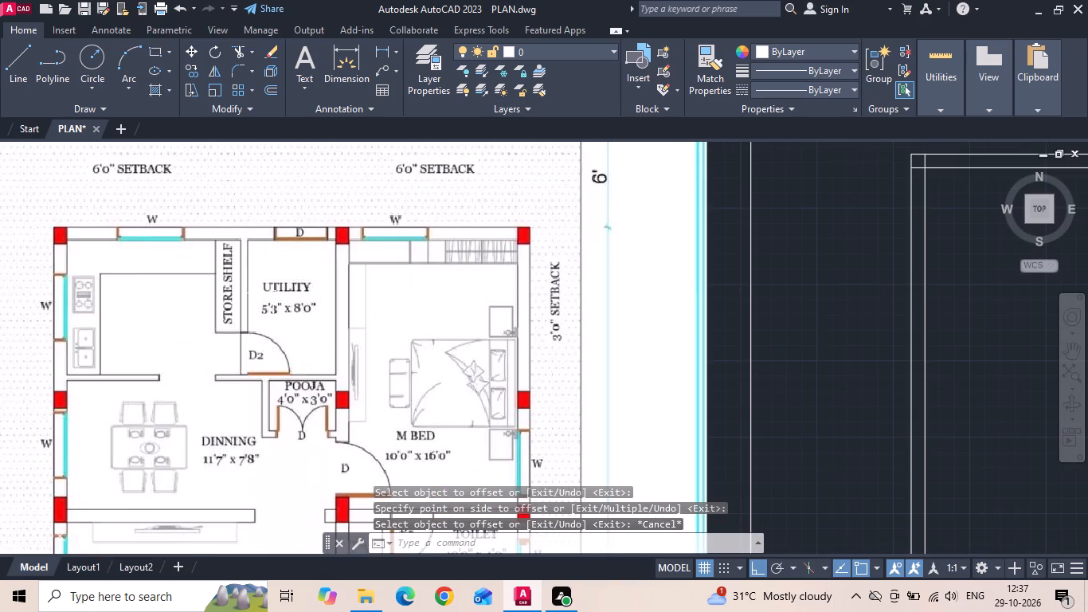
key(o)
key(Return)
key(8)
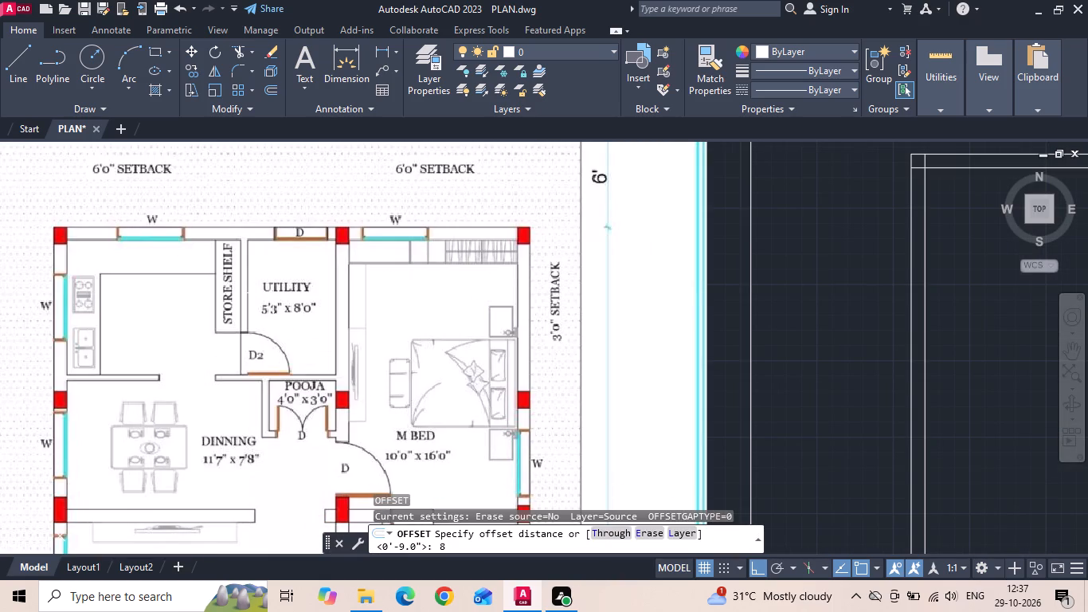
key(apostrophe)
key(Return)
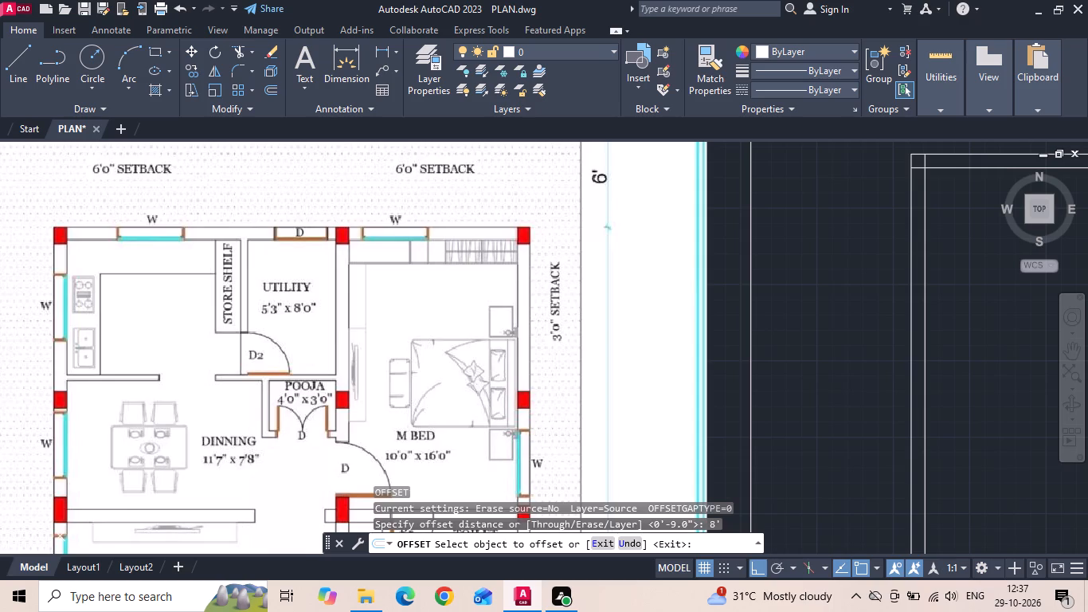
scroll(162, 312, down, 1)
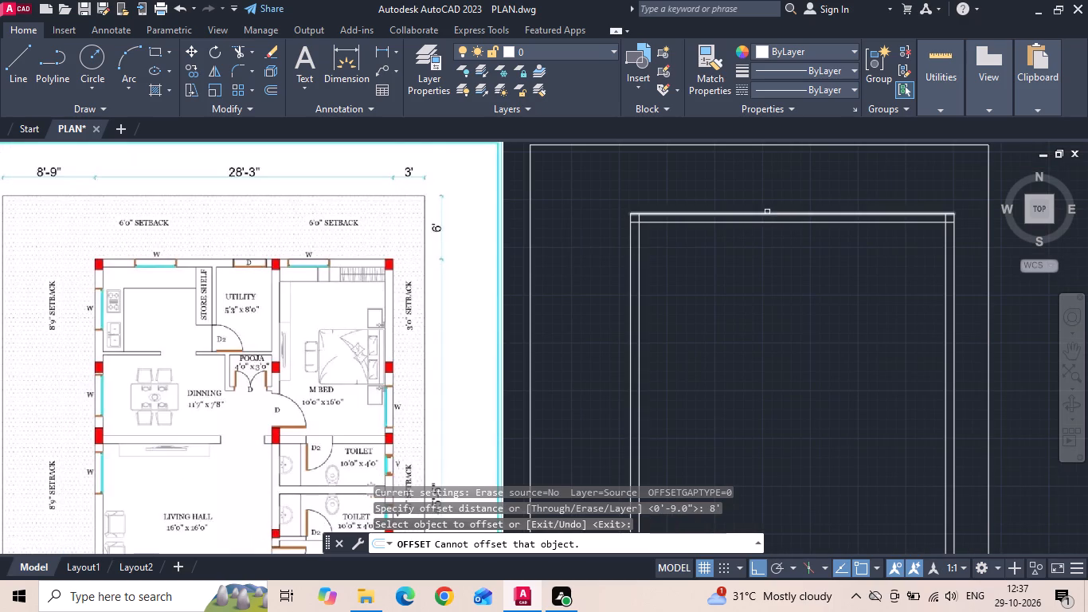
click(759, 220)
click(749, 304)
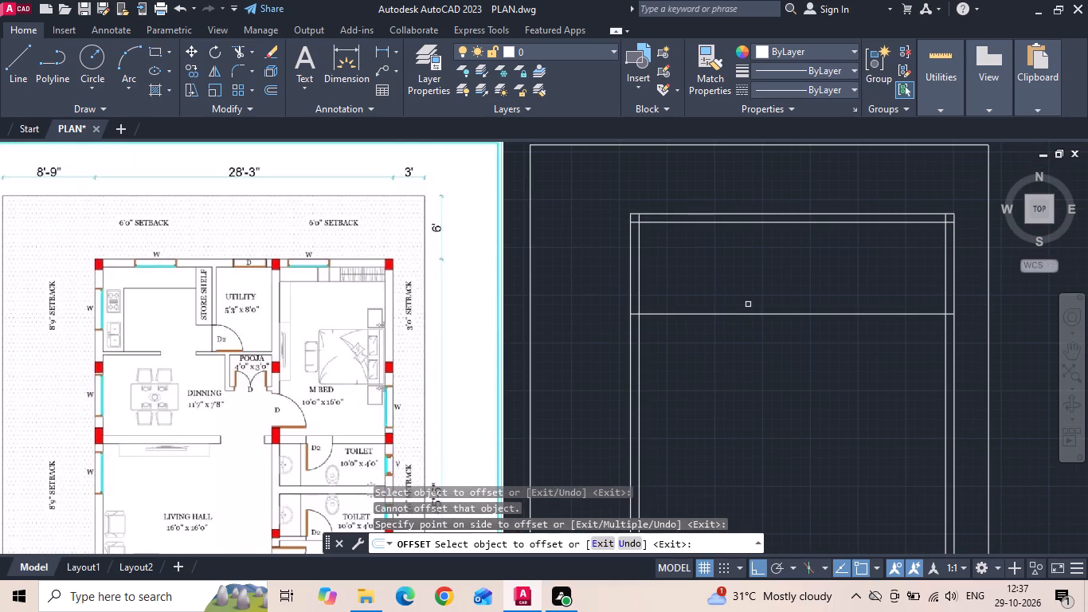
key(Escape)
Offset the inner line of the right wall 10' to the left to mark the master bedroom's width.
key(o)
key(space)
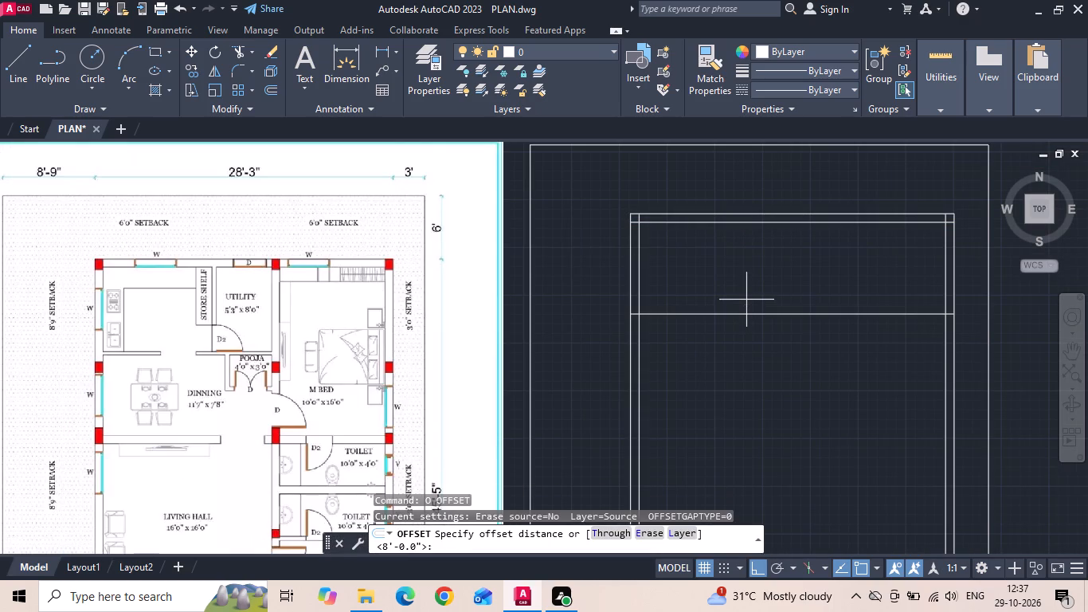
key(1)
key(0)
key(apostrophe)
key(Return)
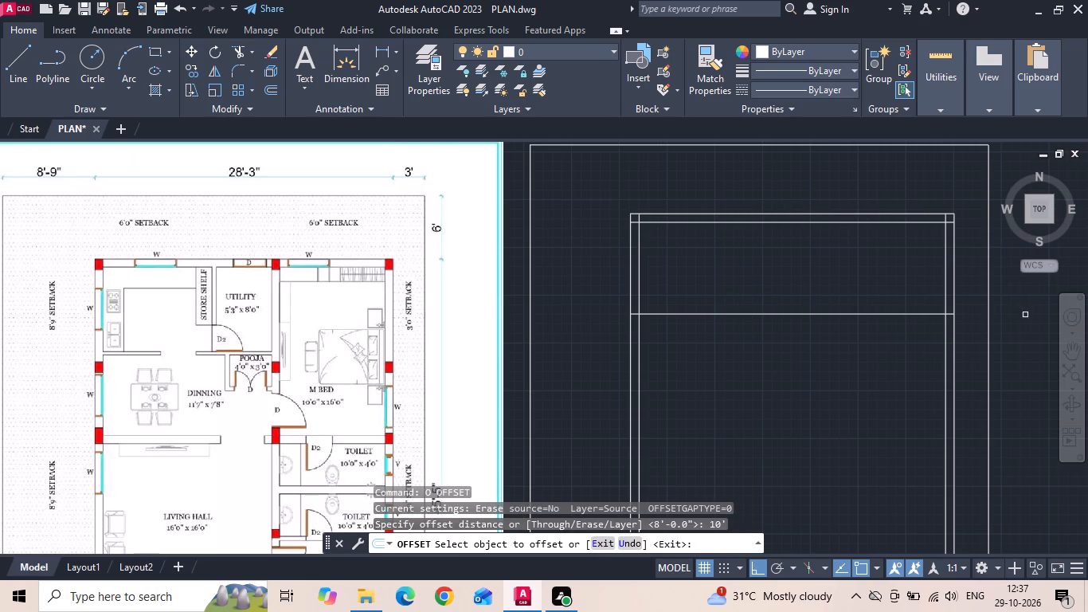
click(946, 338)
click(779, 359)
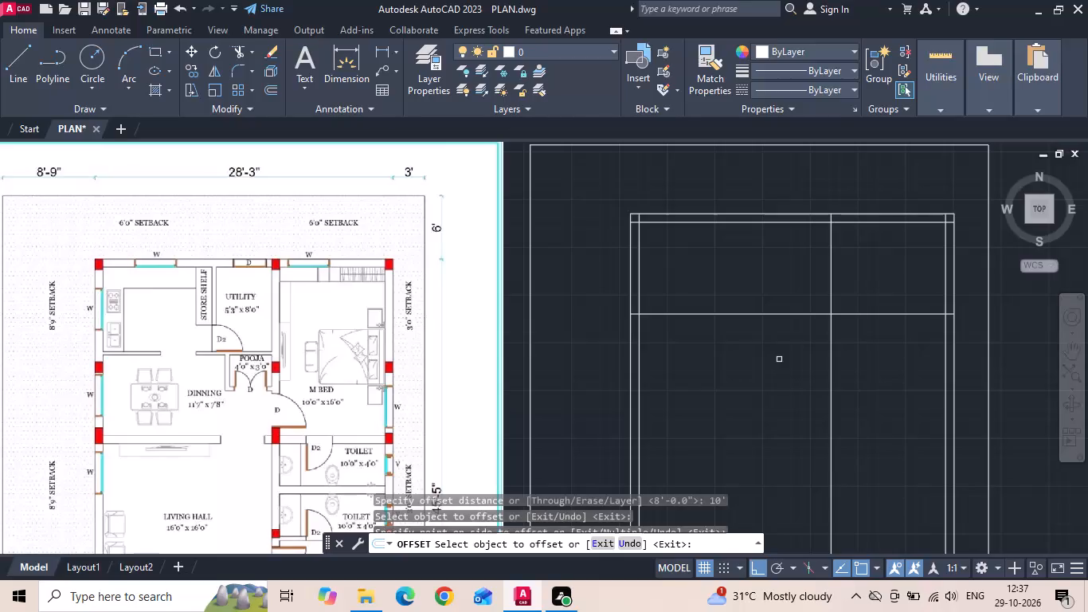
key(Escape)
Offset the master bedroom's left boundary line 9" to the left to give that wall its thickness.
text(O)
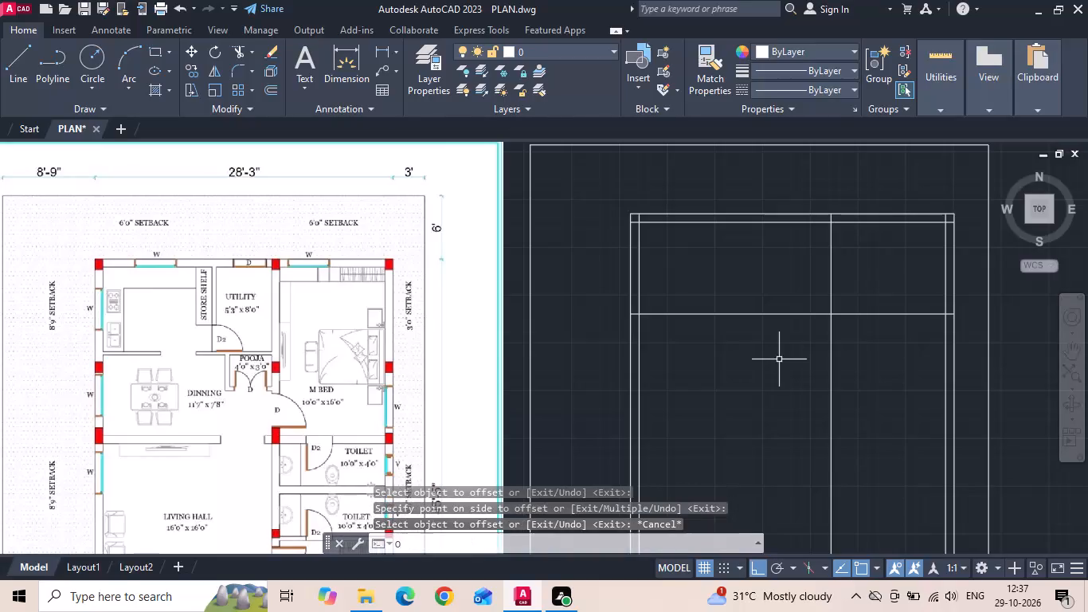
key(space)
text(9)
key(space)
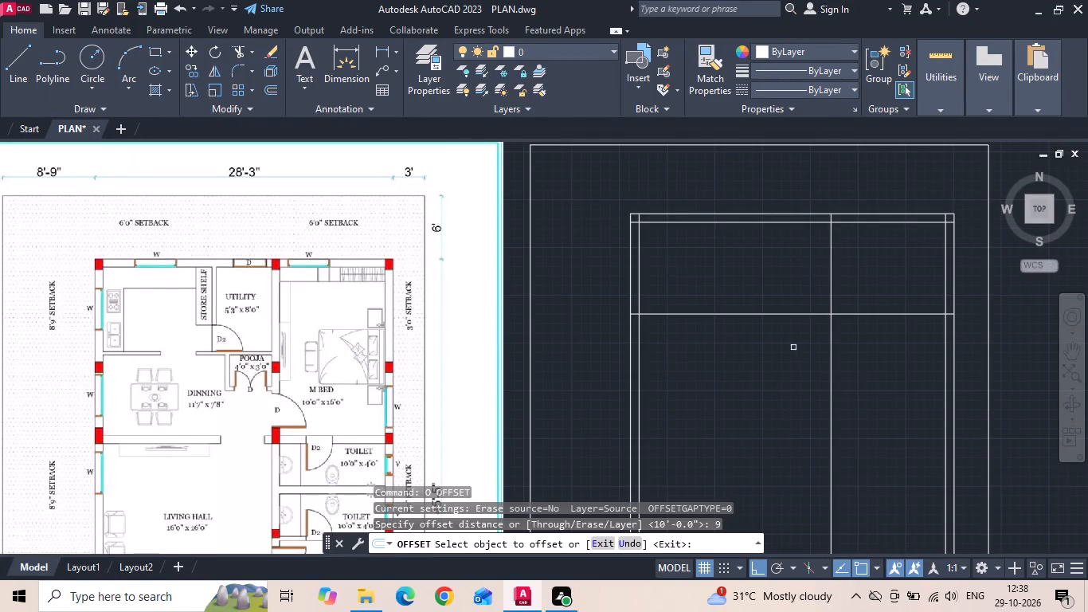
click(832, 398)
click(730, 398)
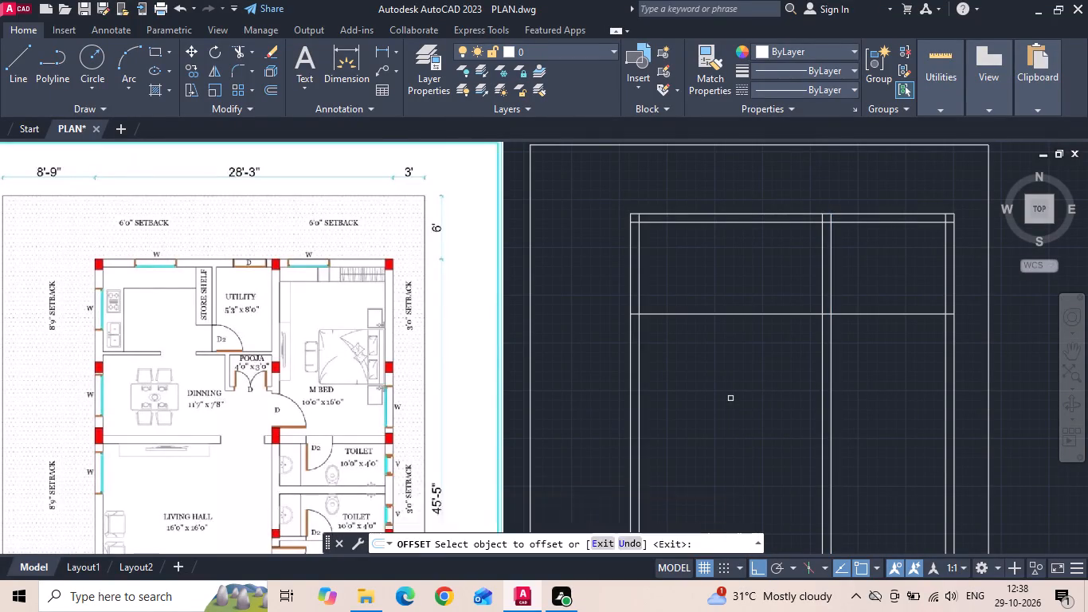
key(Escape)
Offset the left face of the master bedroom wall 5'3" to the left to mark the utility room's width.
key(o)
key(space)
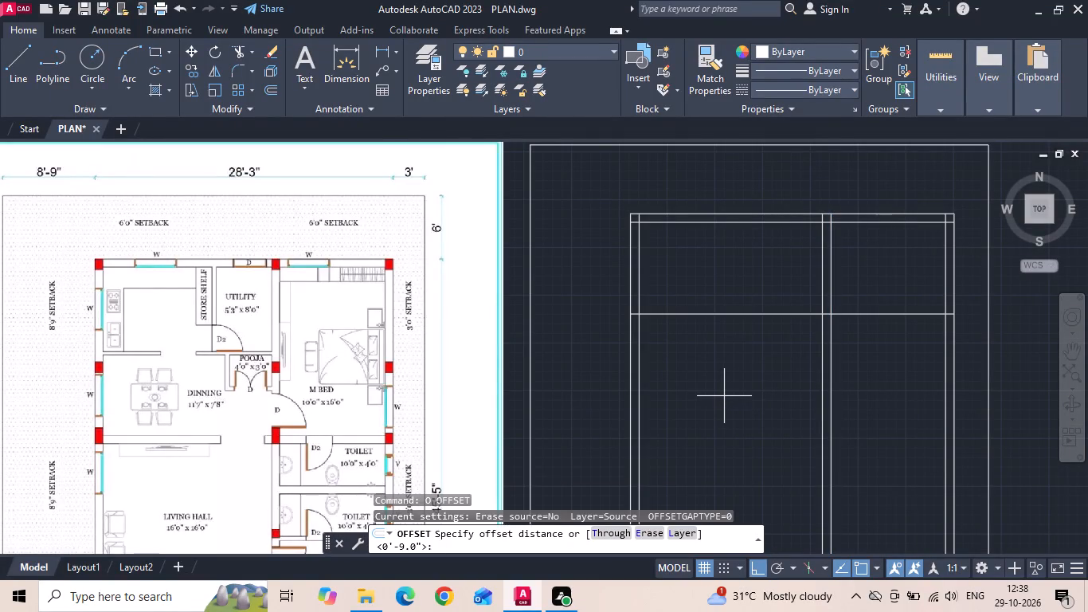
key(5)
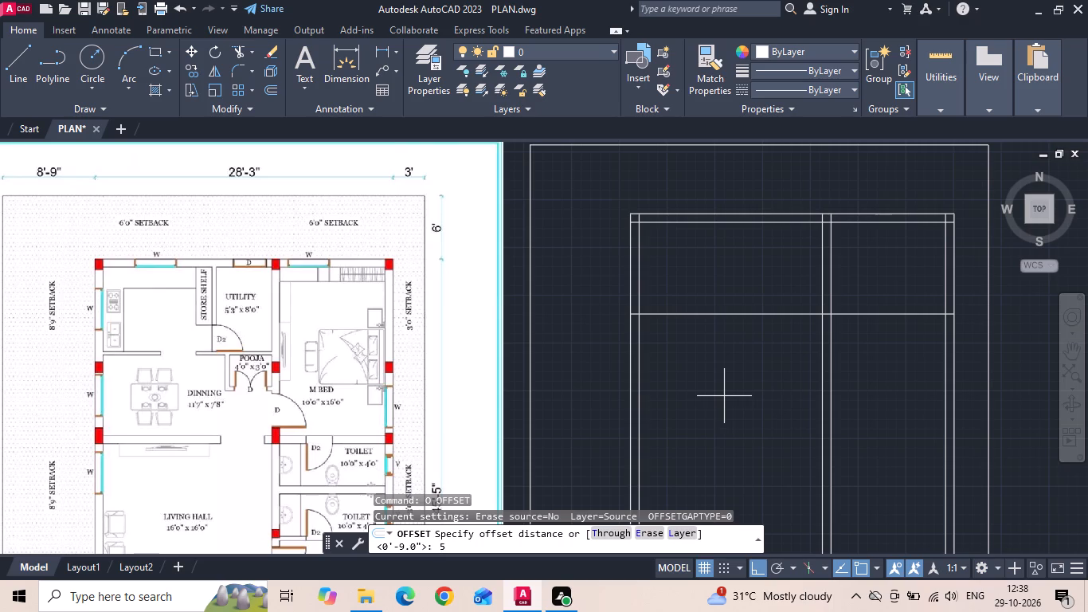
key(apostrophe)
key(3)
key(space)
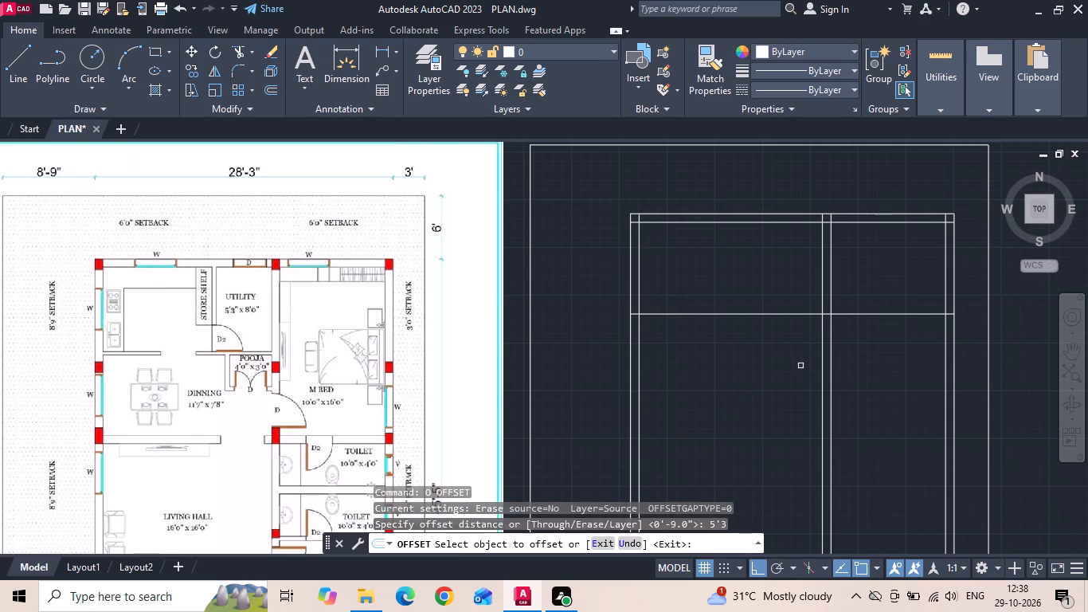
click(824, 342)
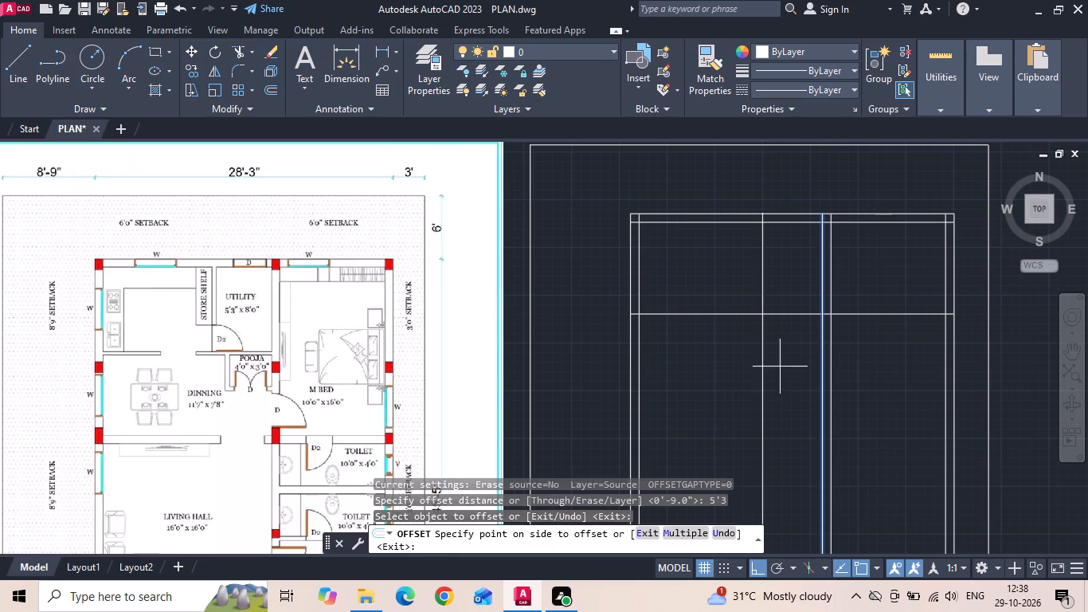
click(759, 374)
key(Escape)
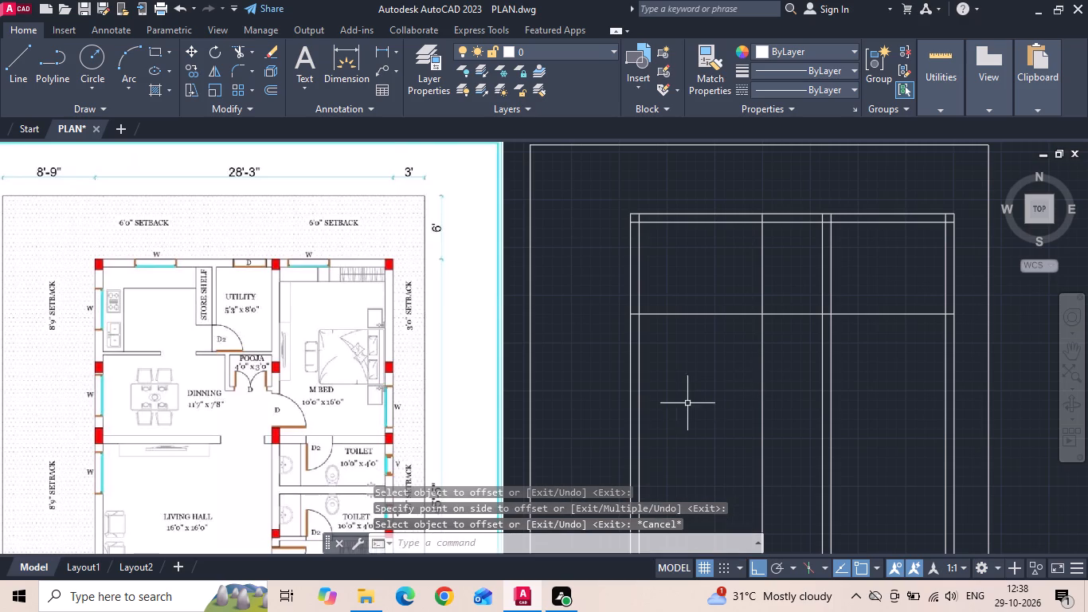
Check the kitchen-side width between the utility boundary line and the left outer wall using a trial linear dimension.
middle_drag(687, 400, 679, 345)
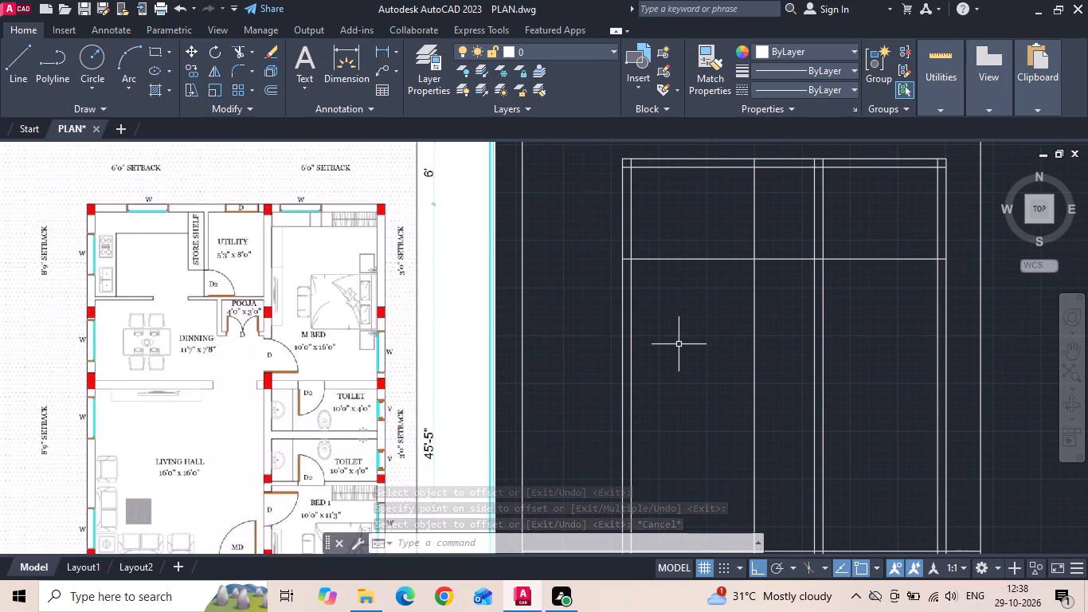
key(Escape)
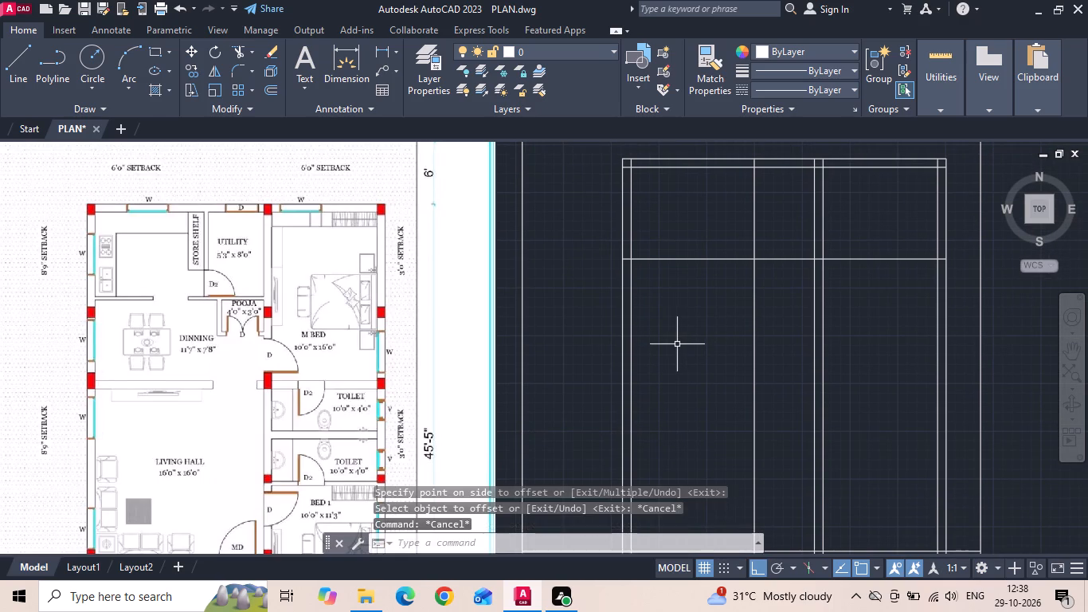
click(384, 47)
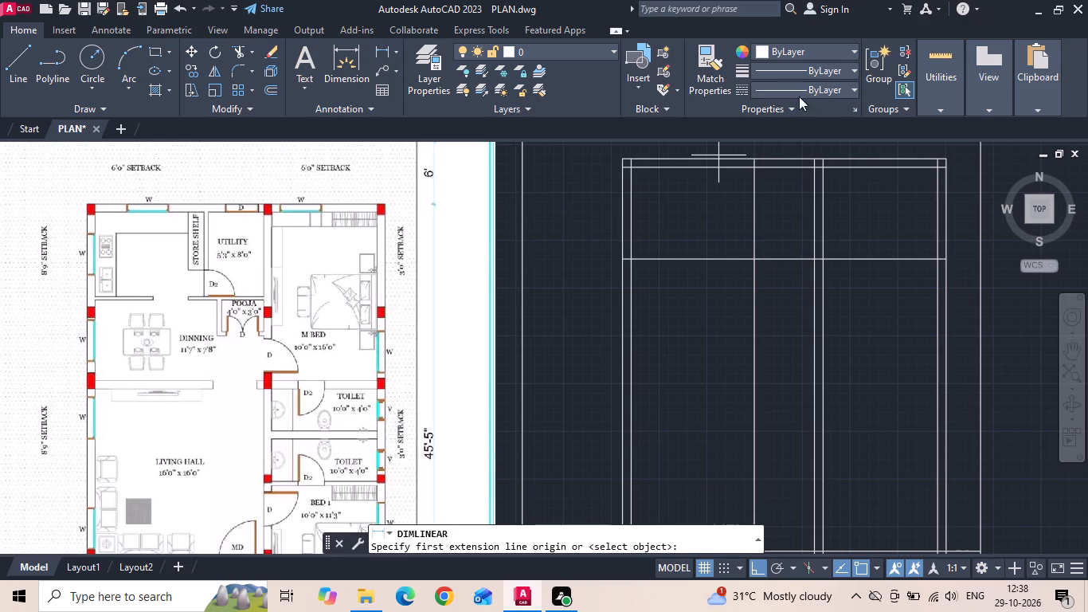
click(759, 209)
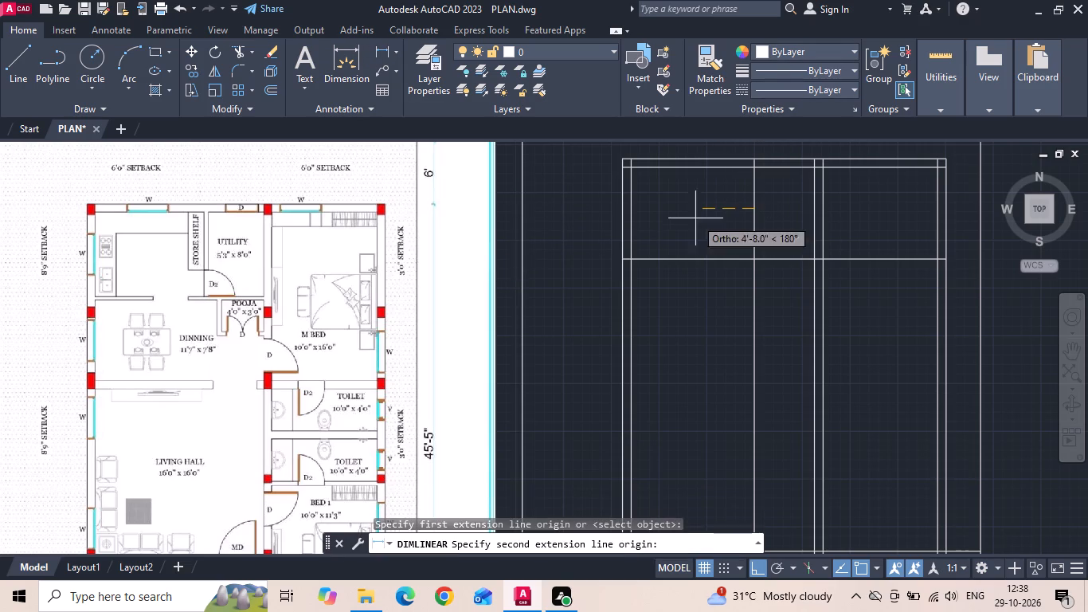
click(636, 200)
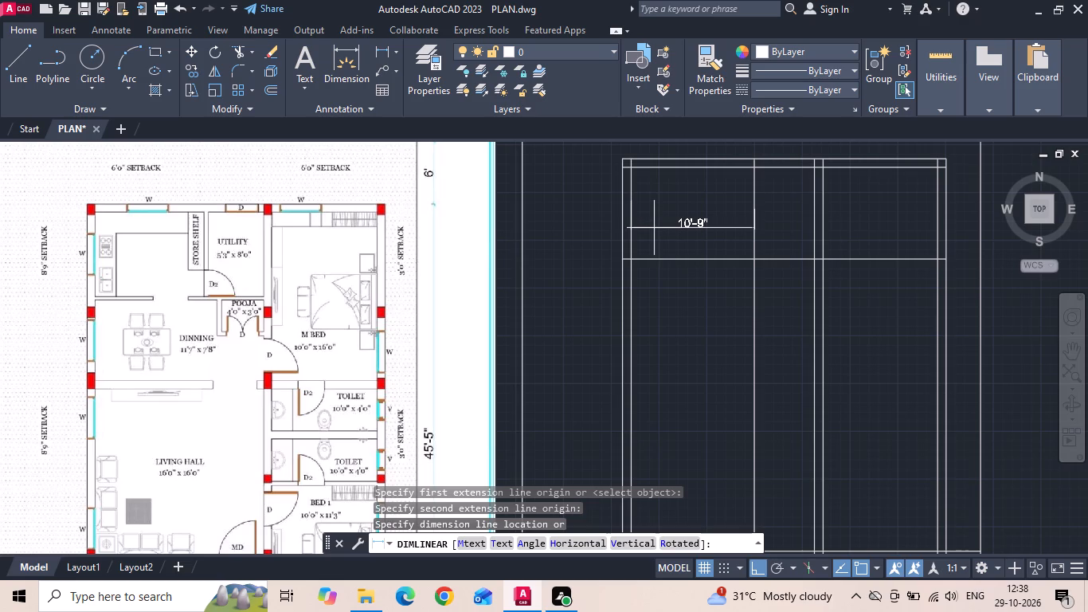
key(Escape)
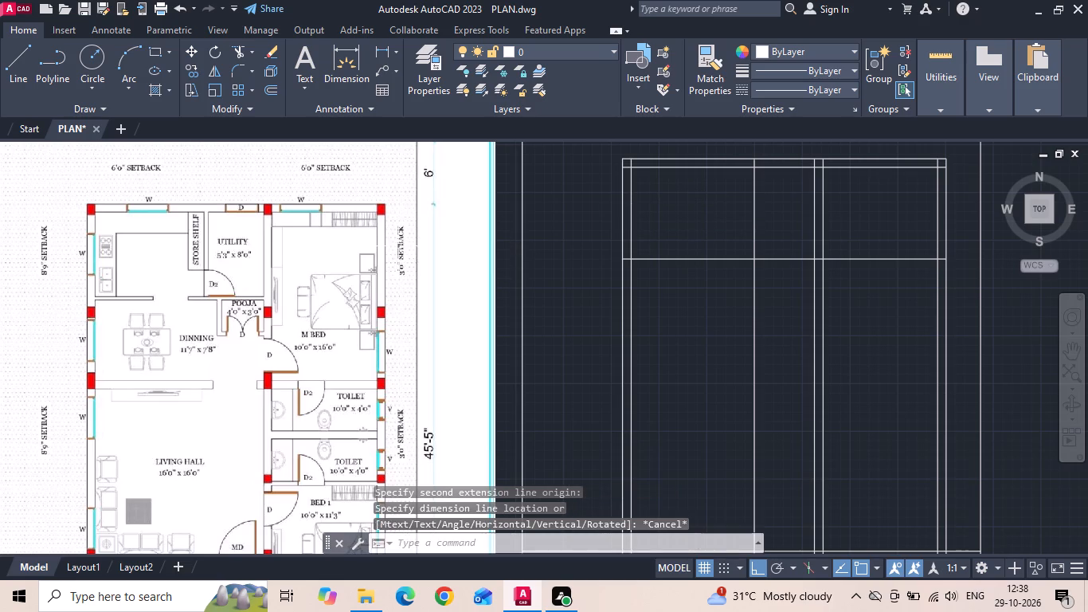
scroll(396, 247, down, 1)
scroll(361, 308, up, 1)
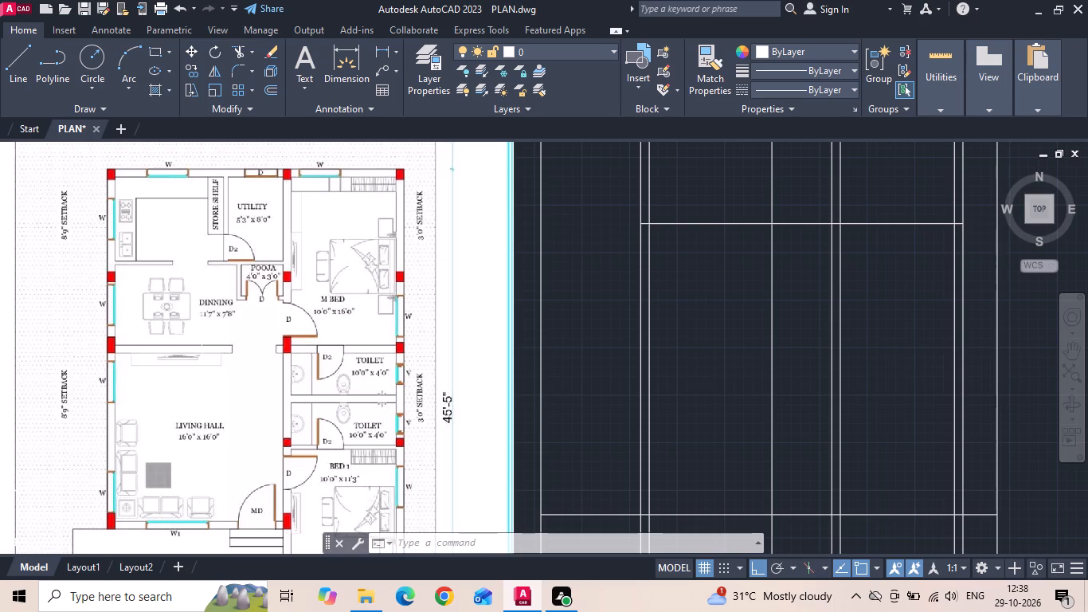
Offset the inner line of the top wall 16' downward to mark the master bedroom's length.
scroll(209, 334, down, 1)
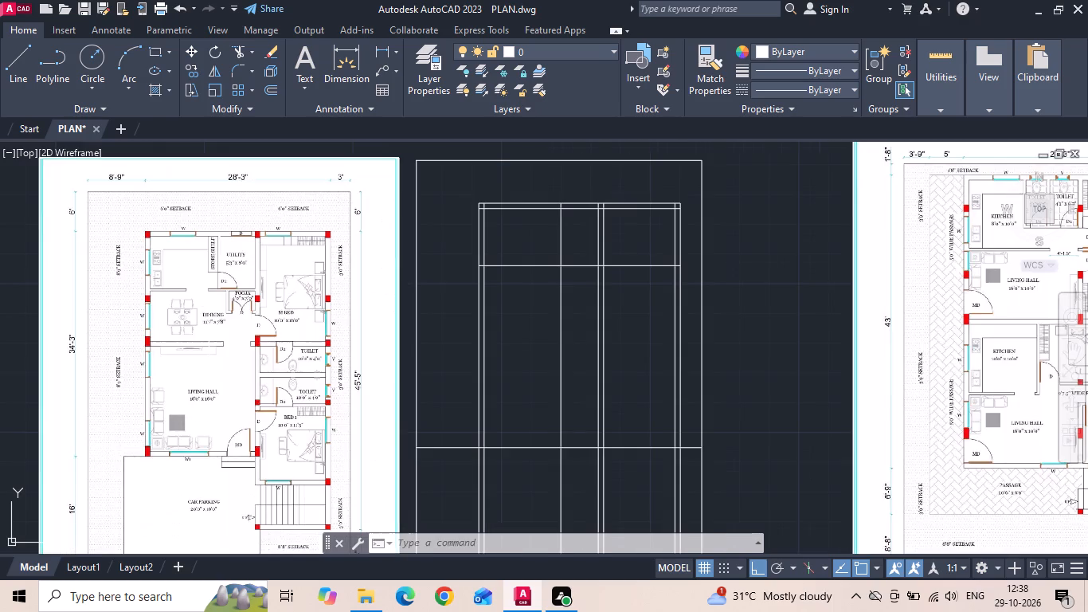
scroll(487, 277, up, 1)
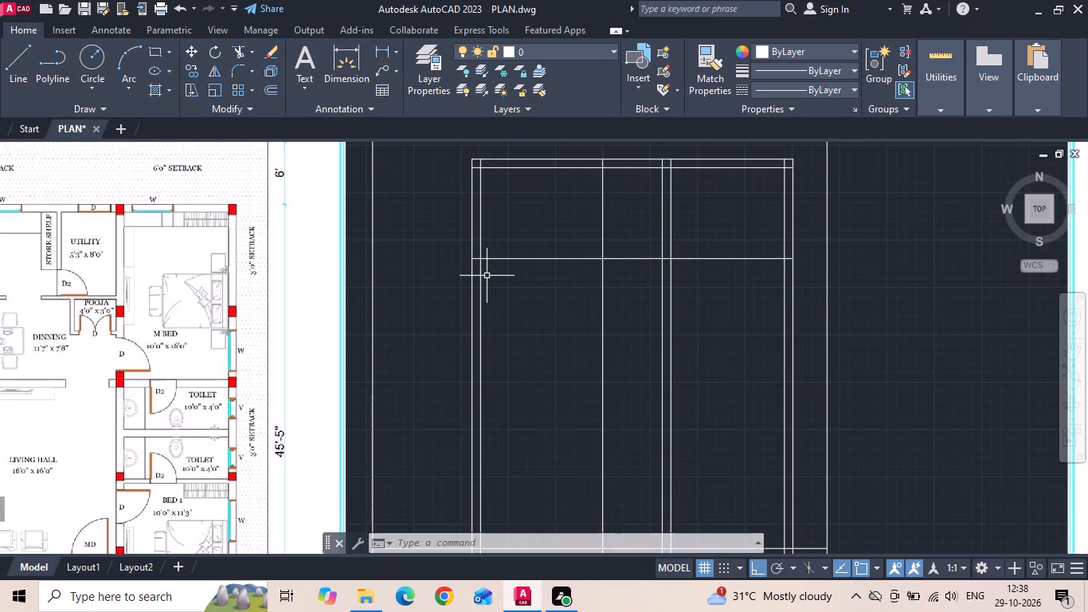
key(Escape)
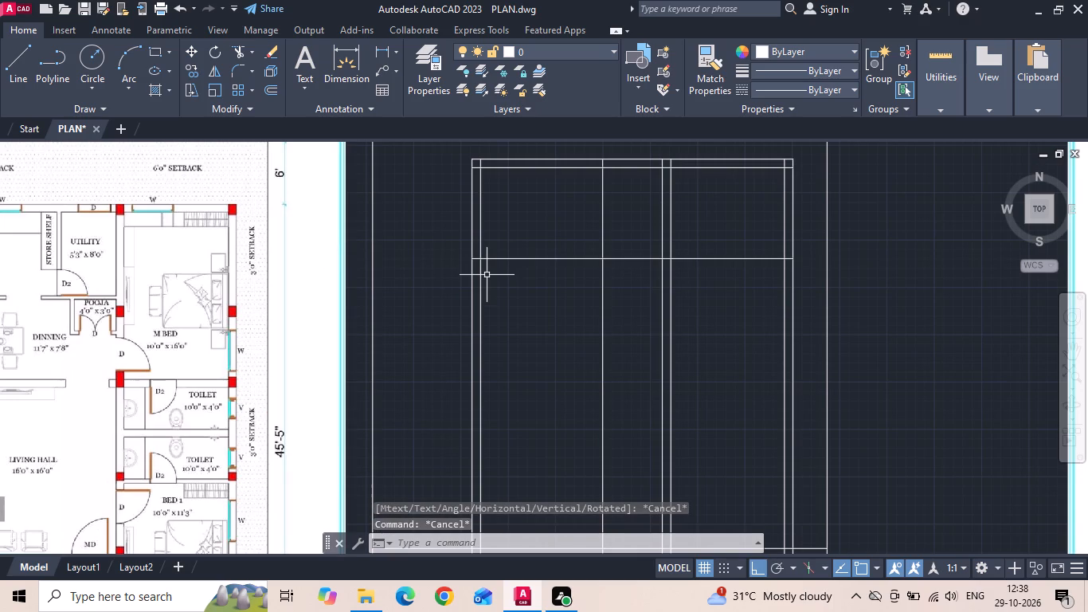
text(O)
key(space)
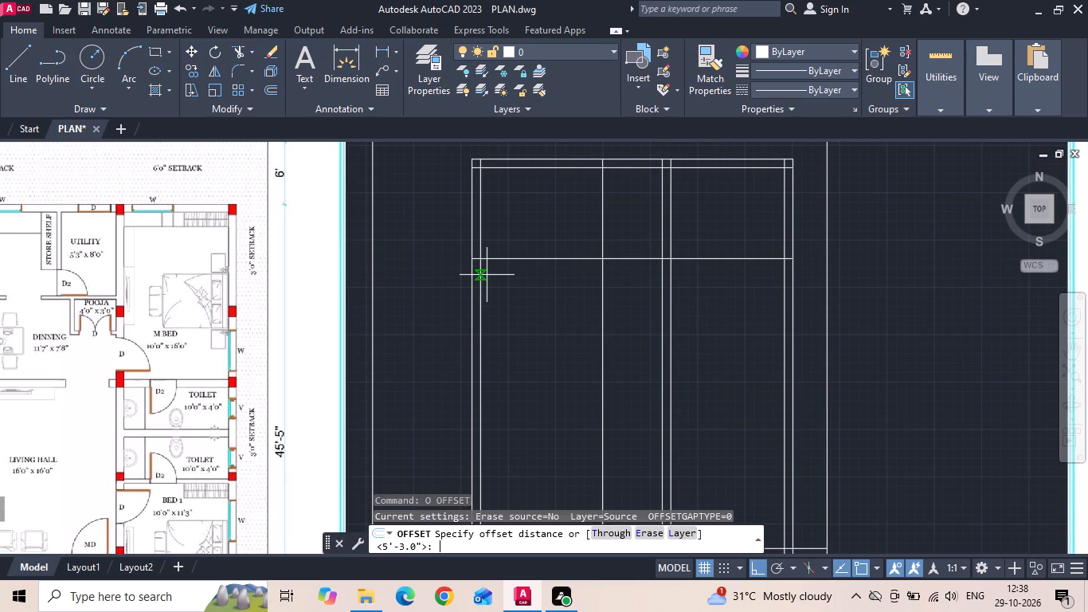
text(16)
key(apostrophe)
key(Return)
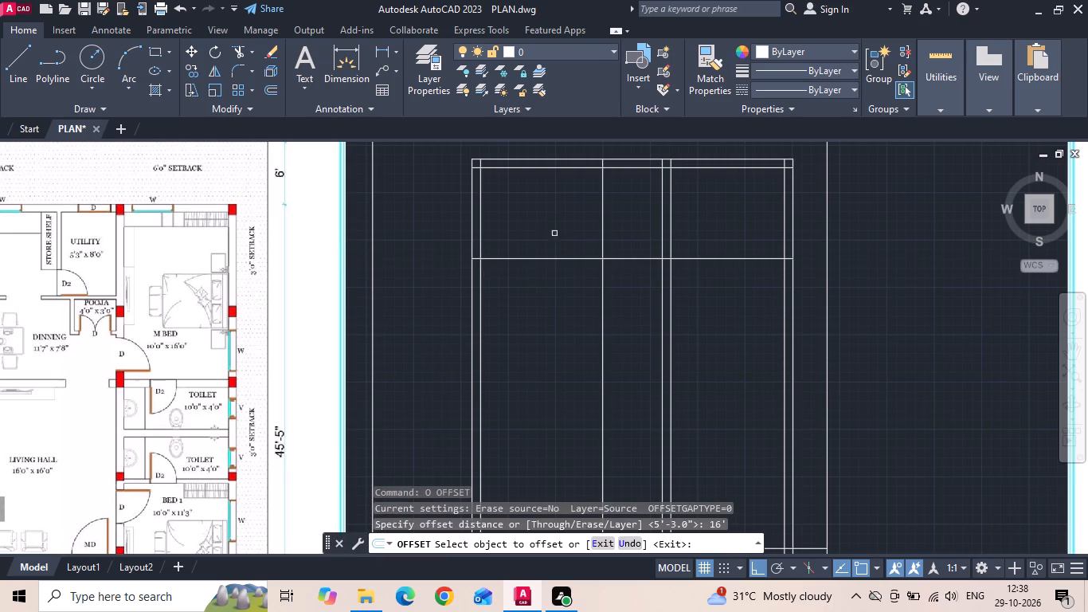
click(728, 166)
click(721, 383)
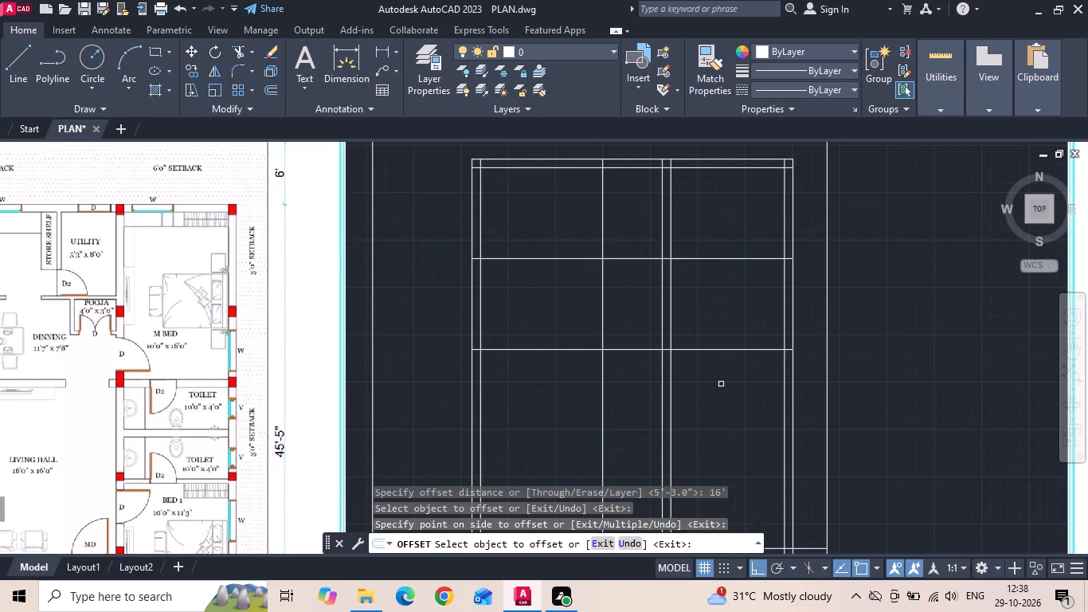
key(Escape)
Offset the master bedroom's lower boundary line 9" downward to give that wall its thickness.
key(o)
key(space)
text(9)
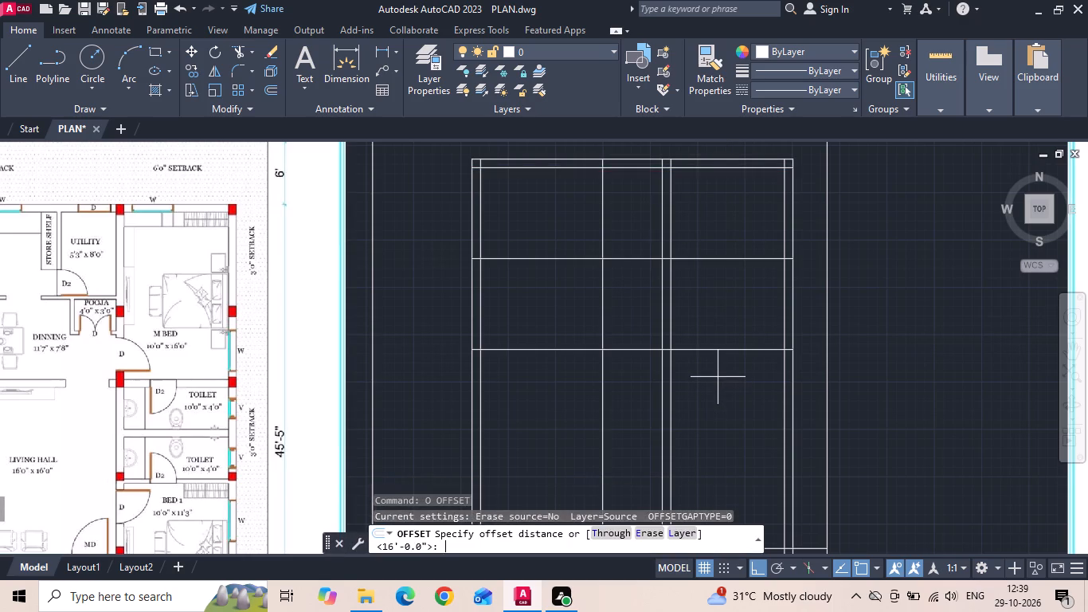
key(space)
click(715, 348)
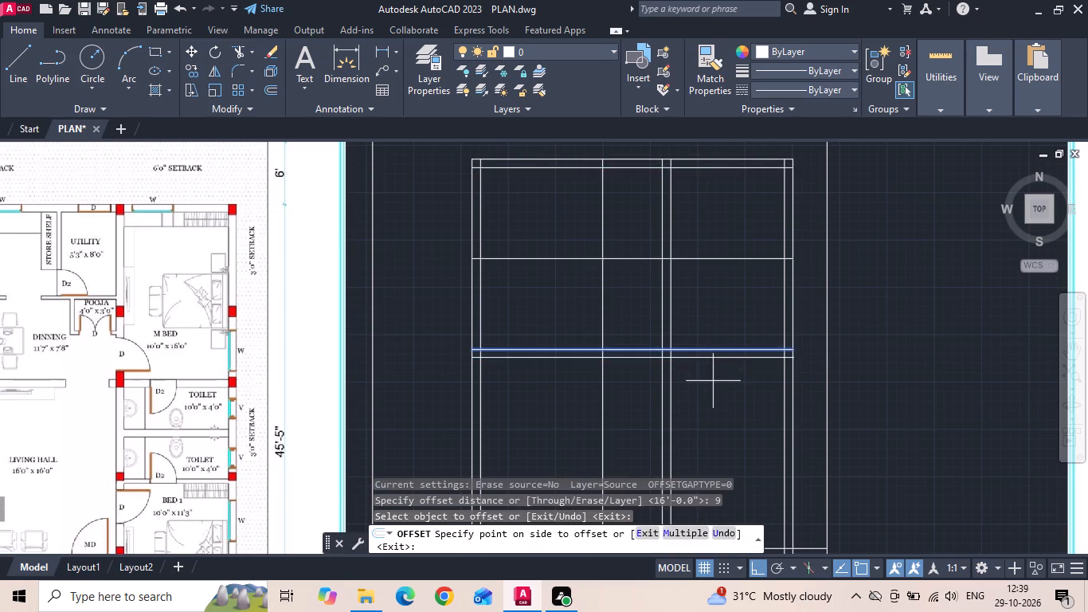
click(713, 384)
key(Escape)
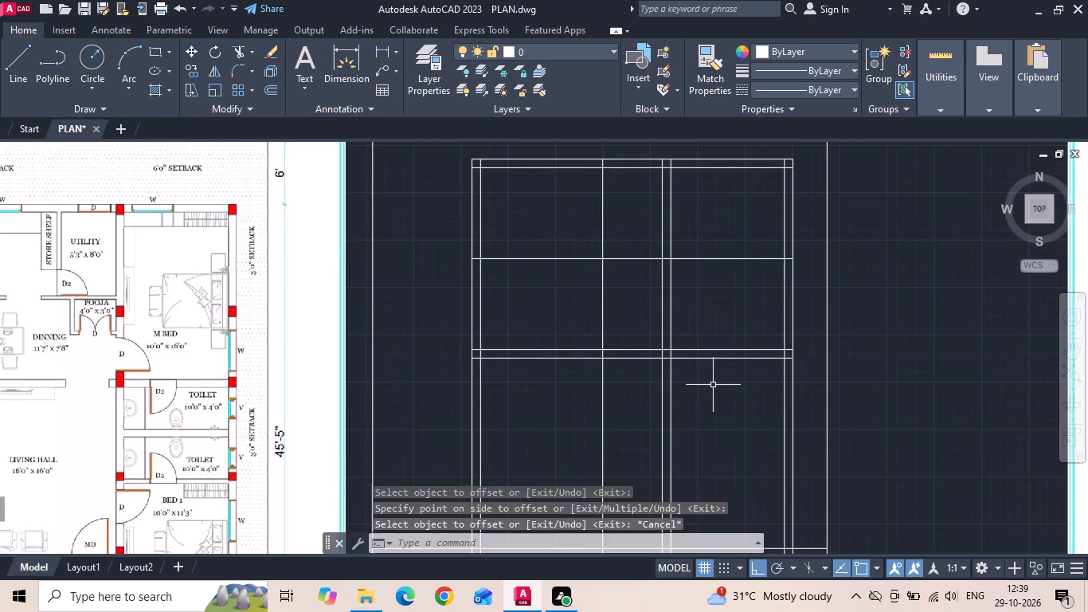
Offset the lower face of the master bedroom's bottom wall 4' downward to mark the first toilet's depth.
key(o)
key(space)
key(4)
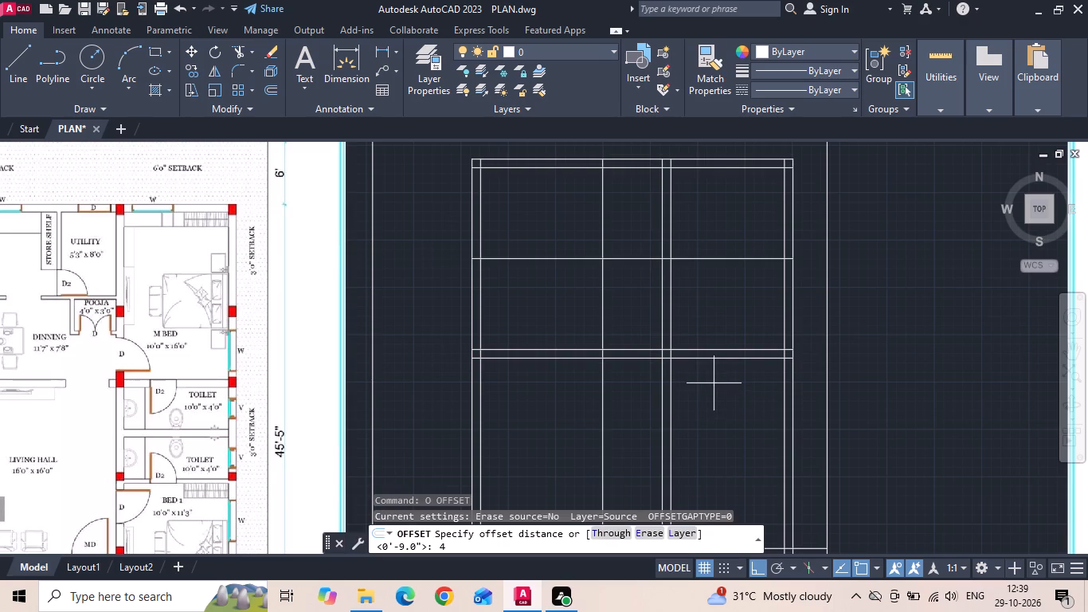
key(apostrophe)
key(Return)
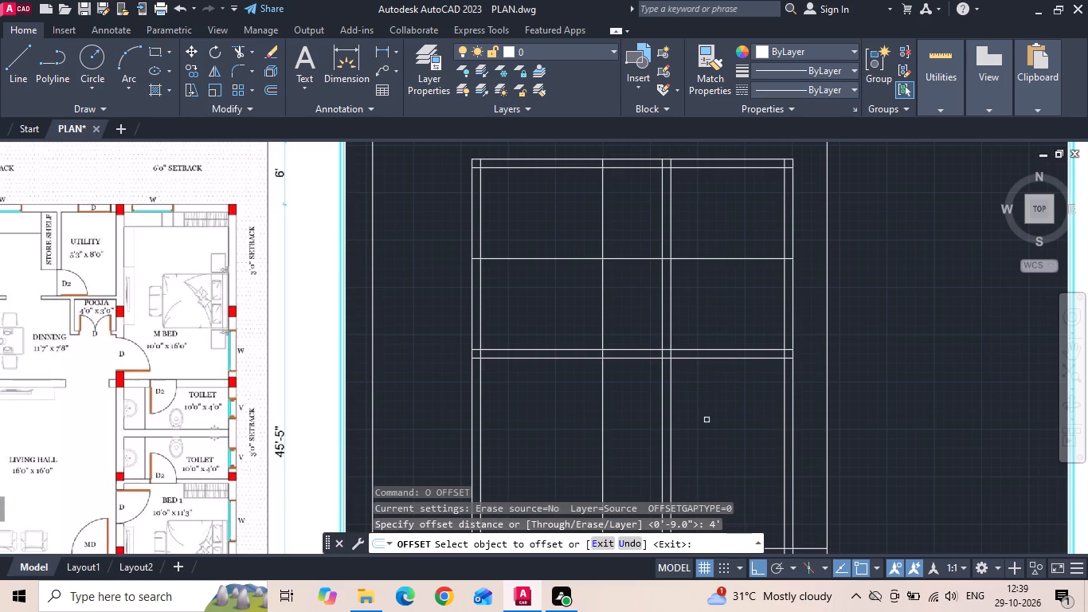
middle_drag(706, 420, 693, 379)
drag(706, 318, 709, 333)
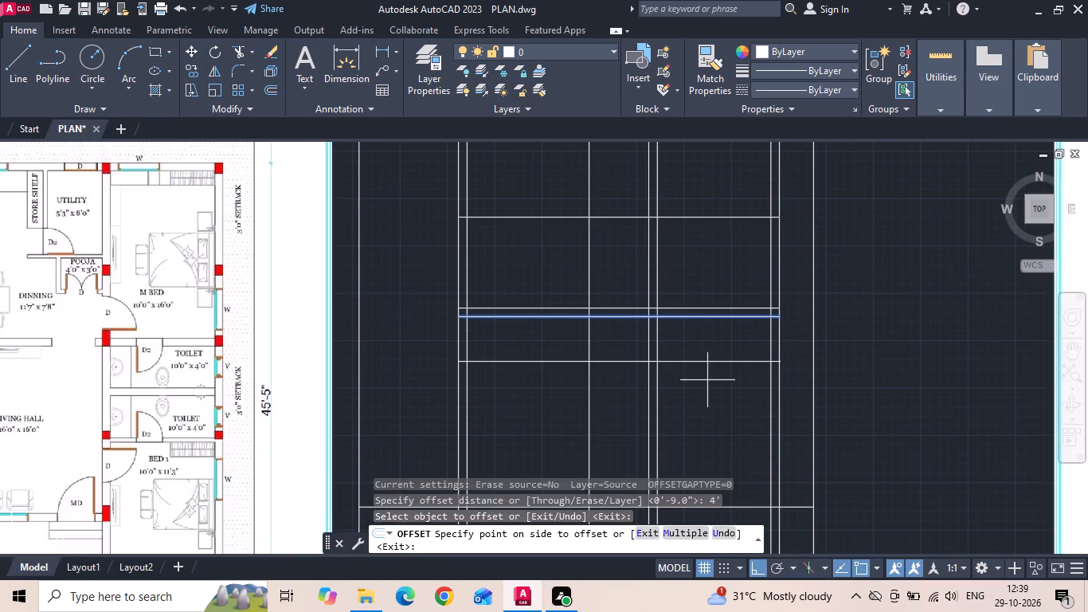
click(707, 382)
key(Escape)
Offset the first toilet's lower boundary line 9" downward to form the wall between the two toilets.
key(o)
key(space)
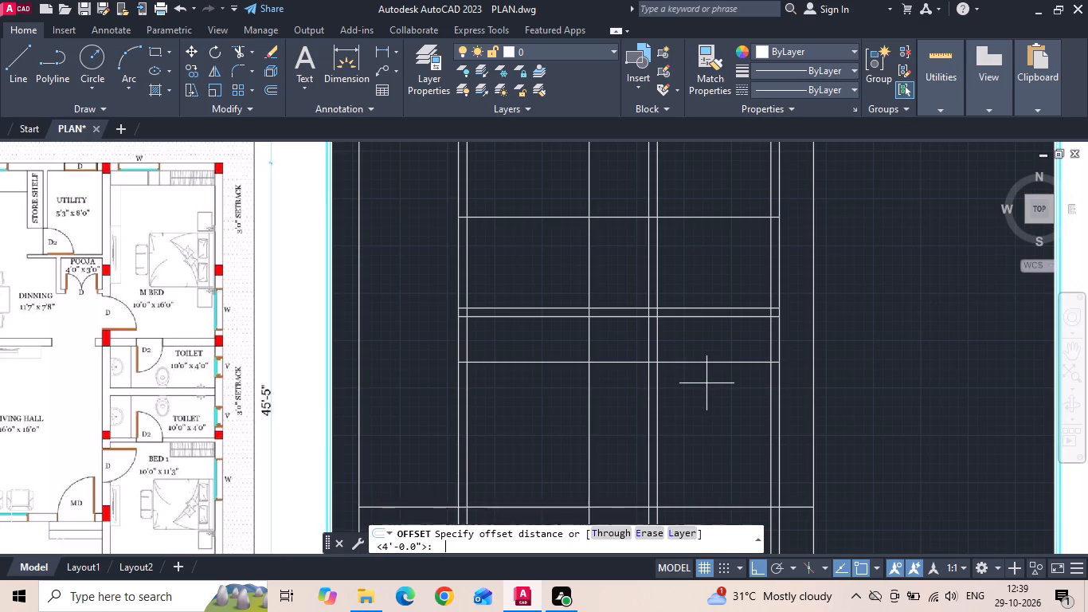
text(9)
key(space)
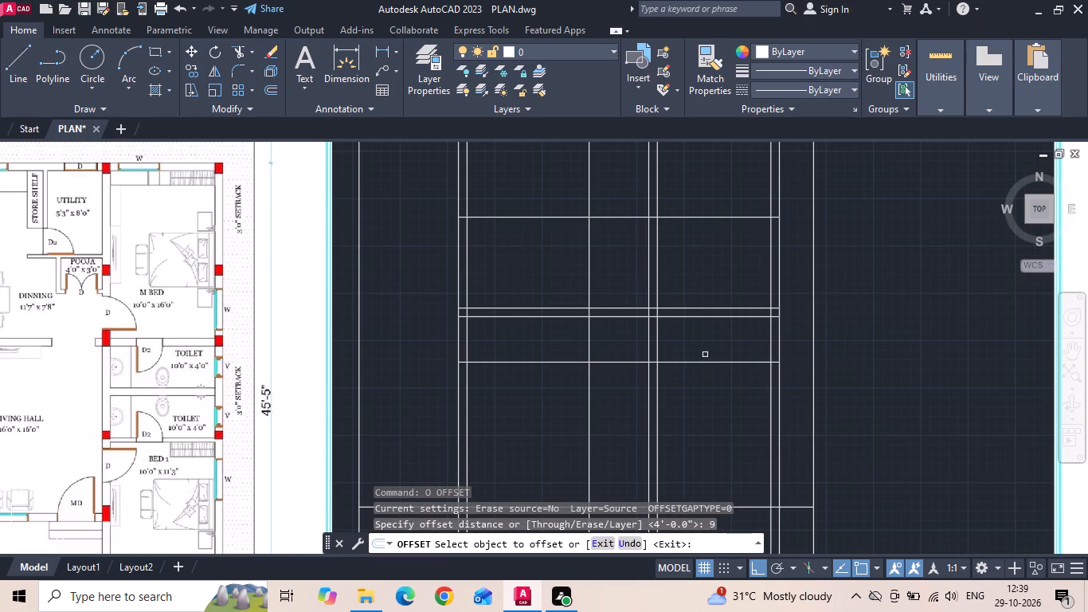
click(705, 362)
click(700, 390)
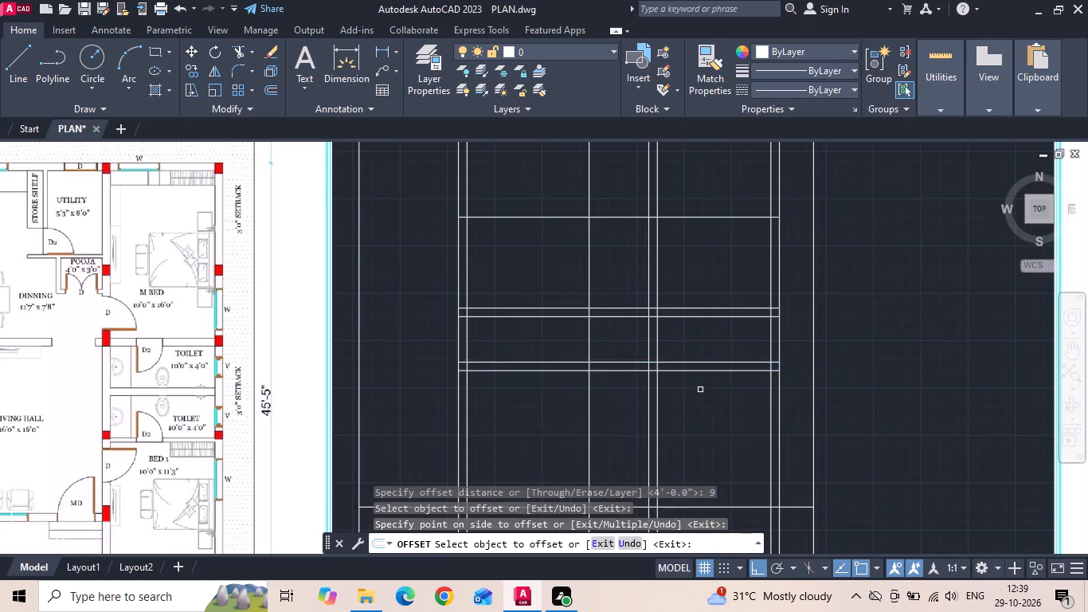
key(Escape)
Offset the lower face of the wall between the toilets 4' downward to mark the second toilet's depth.
key(o)
key(space)
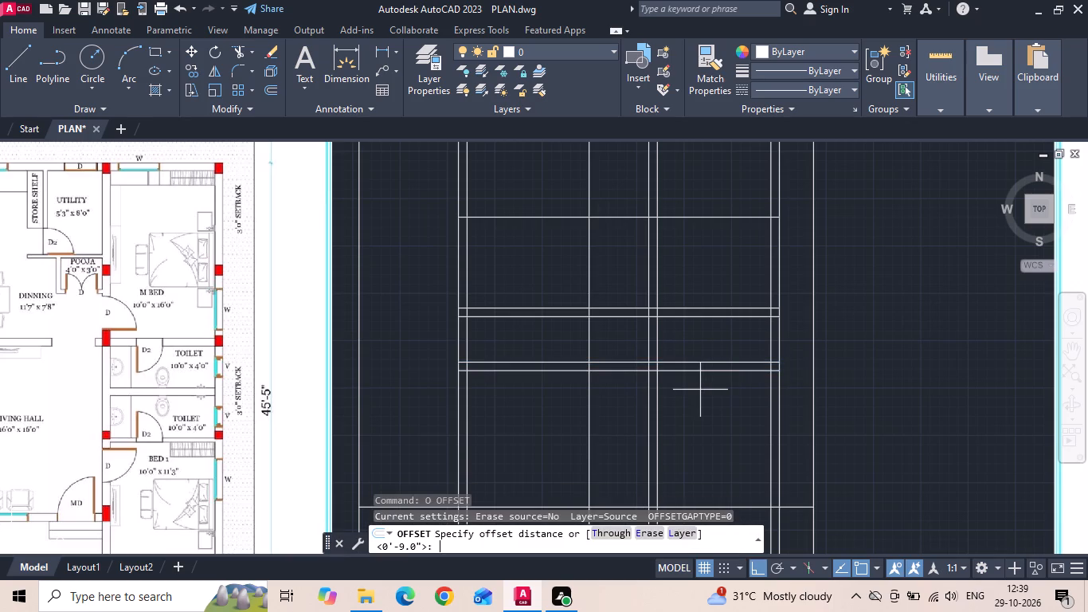
text(4')
key(Return)
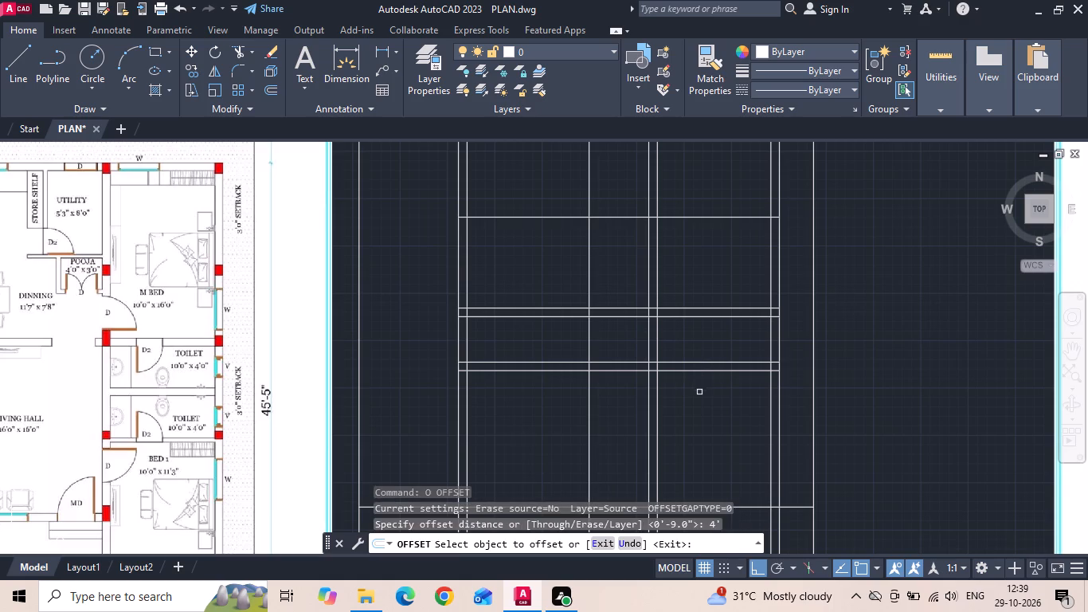
click(701, 373)
click(699, 424)
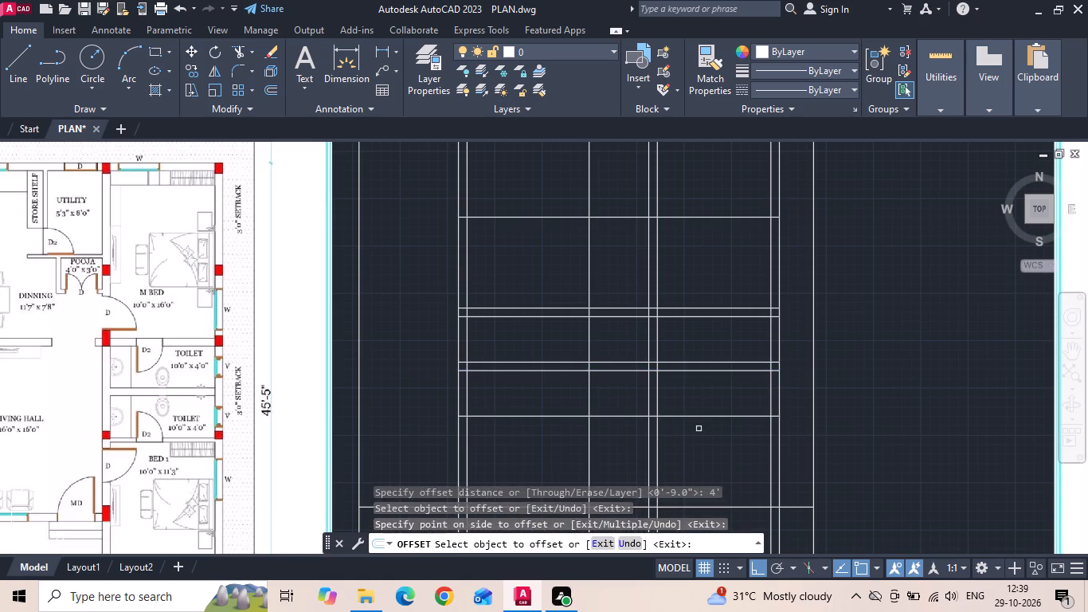
key(Escape)
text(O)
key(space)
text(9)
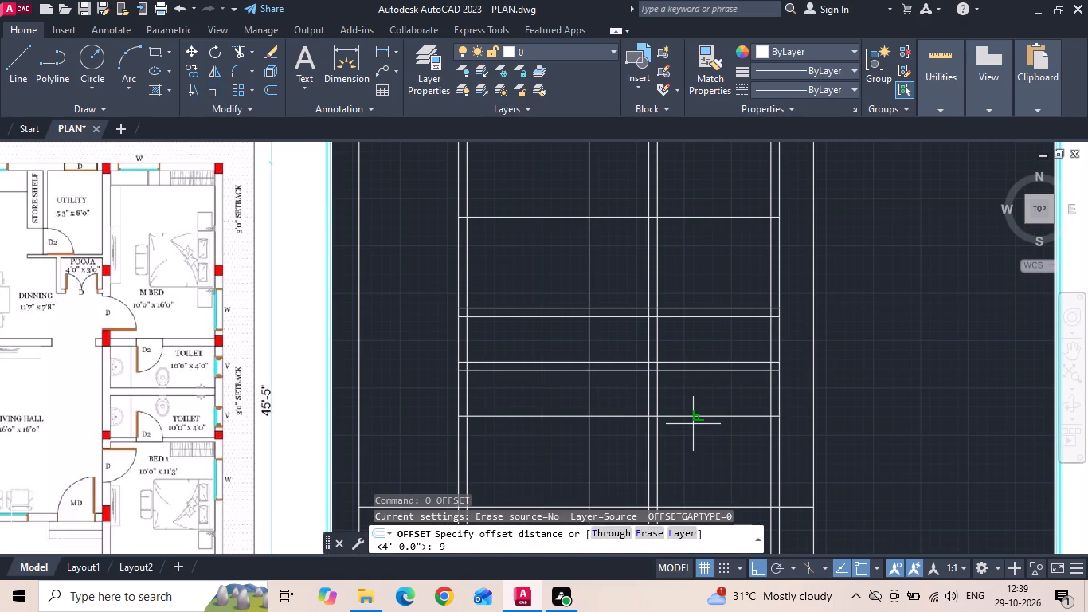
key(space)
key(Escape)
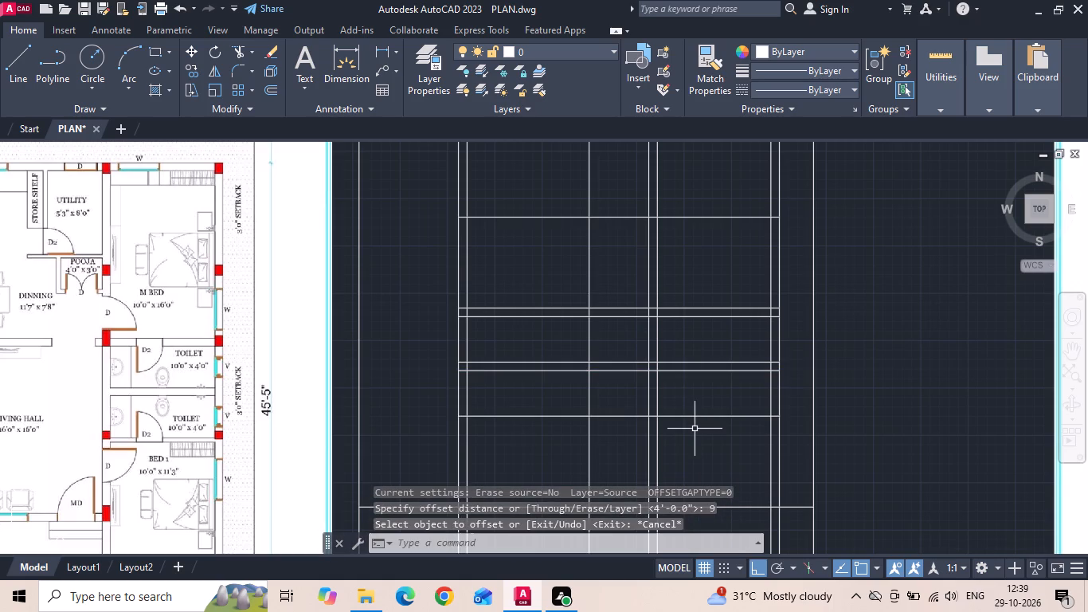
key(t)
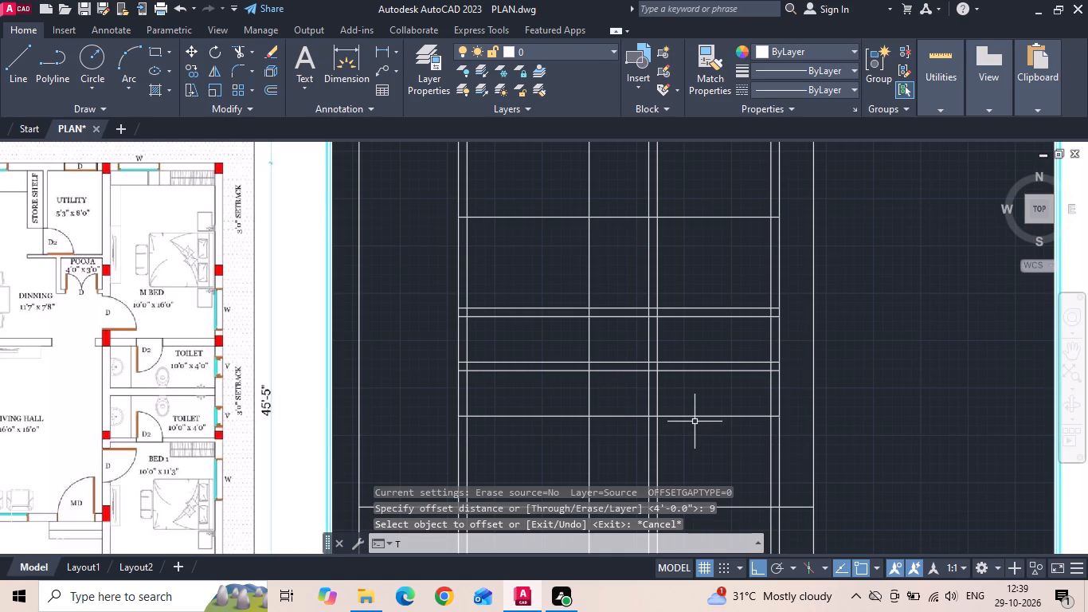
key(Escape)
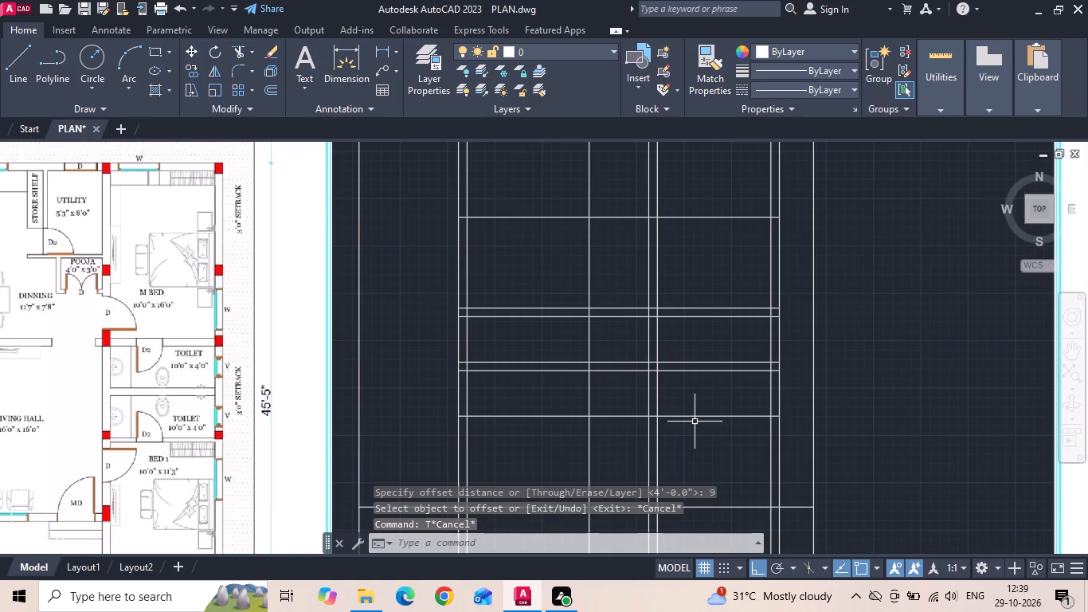
Trim the five horizontal bedroom and toilet wall lines between the utility boundary line and the master bedroom's left wall.
scroll(694, 420, down, 1)
scroll(694, 420, up, 1)
text(TR)
key(space)
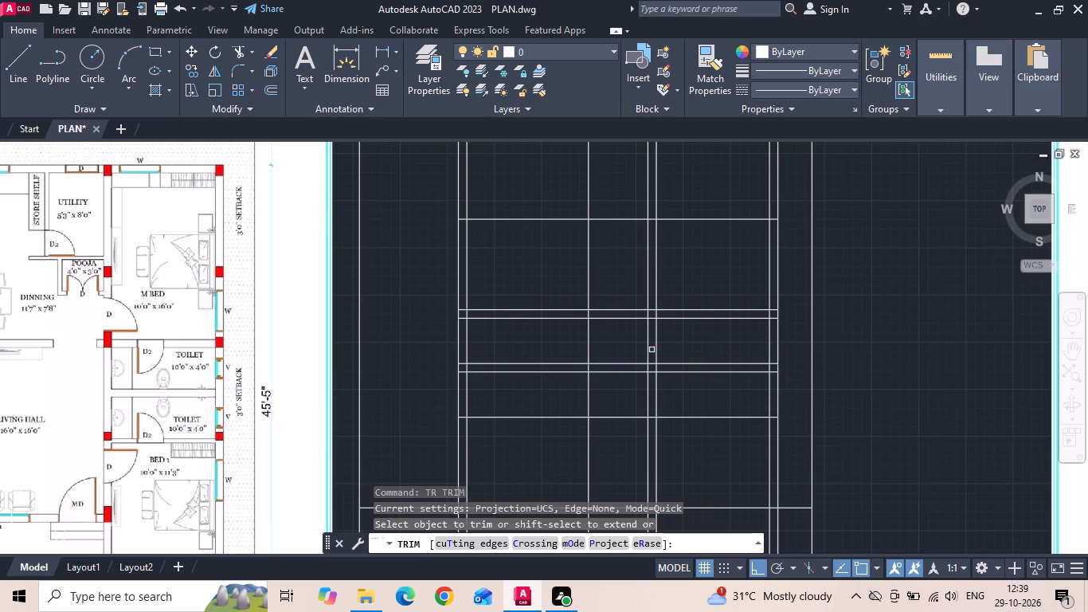
scroll(629, 360, down, 1)
click(624, 338)
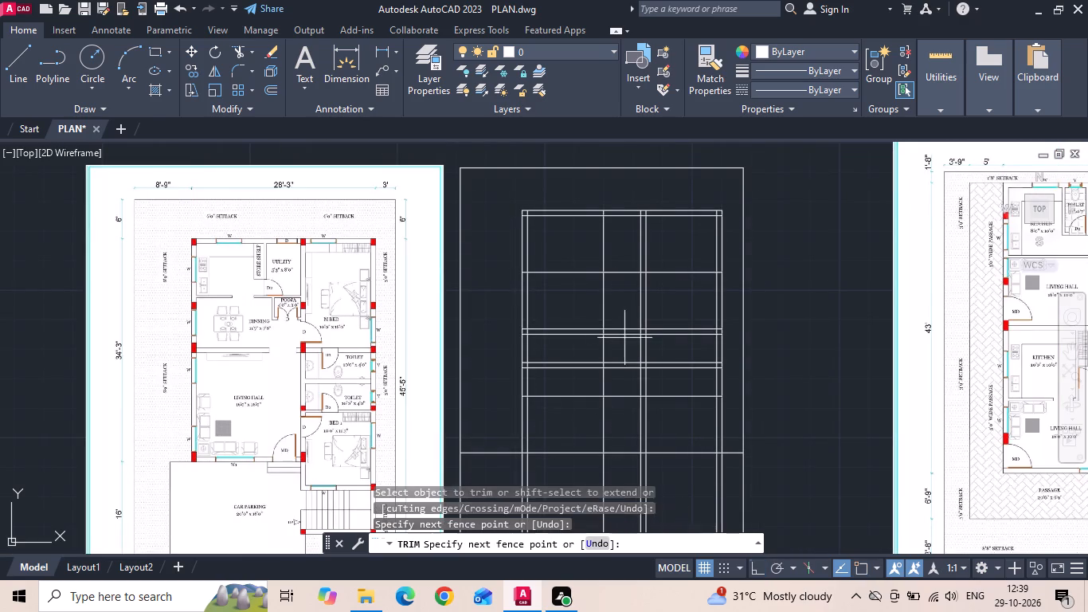
click(624, 321)
drag(620, 341, 620, 398)
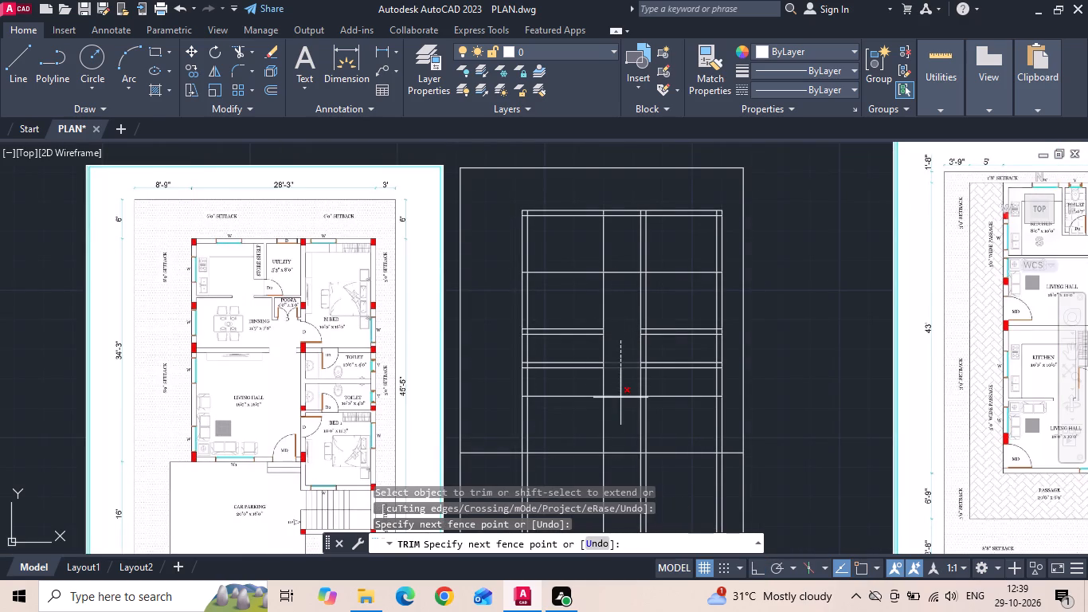
drag(620, 398, 620, 410)
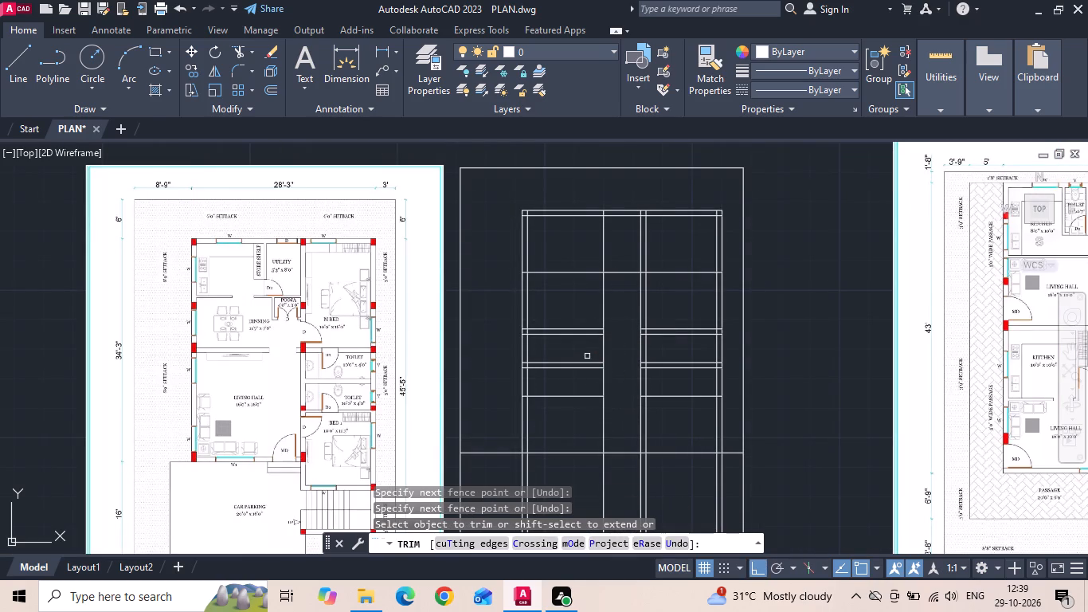
key(Escape)
Erase the three leftover toilet wall line segments on the living hall side of the plan.
drag(587, 355, 587, 369)
click(572, 414)
key(Delete)
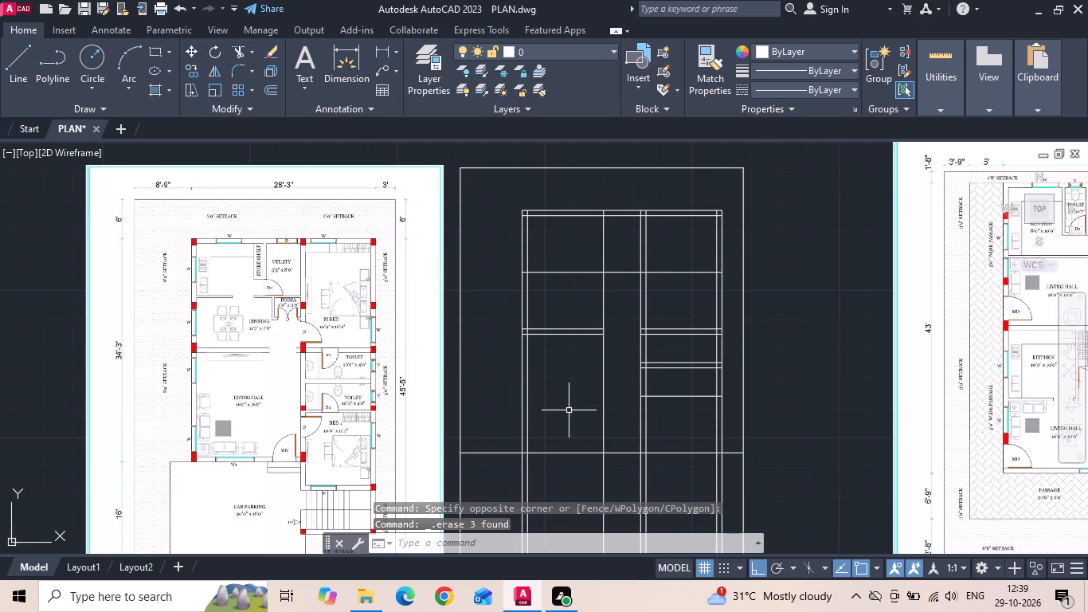
Offset the lower face of the dining and living hall wall 16' downward to mark the living hall's depth.
middle_drag(565, 406, 545, 363)
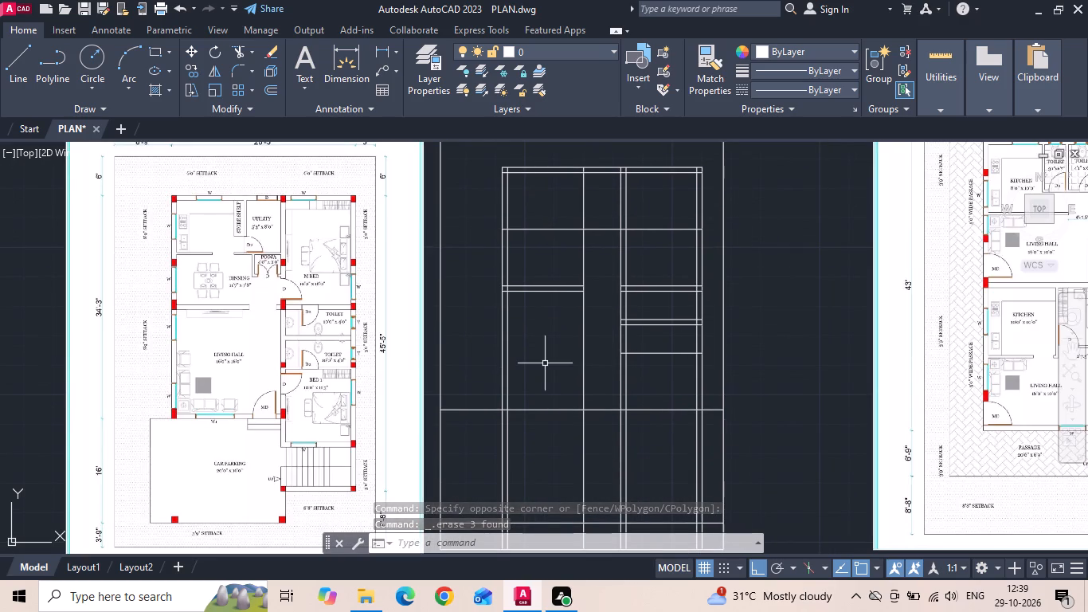
scroll(176, 357, up, 2)
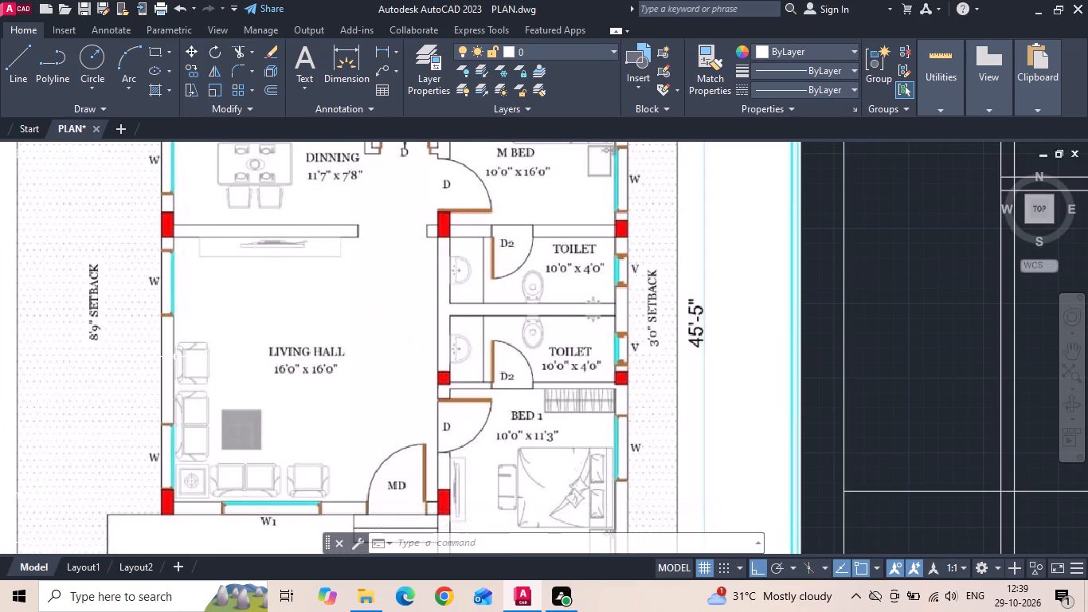
text(O 1)
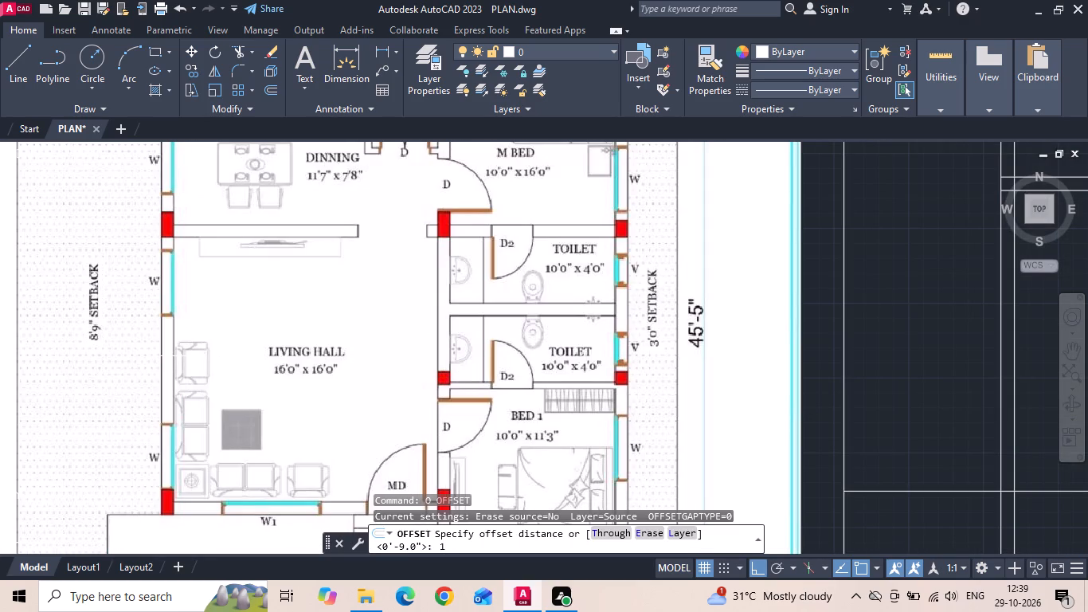
text(6')
key(Return)
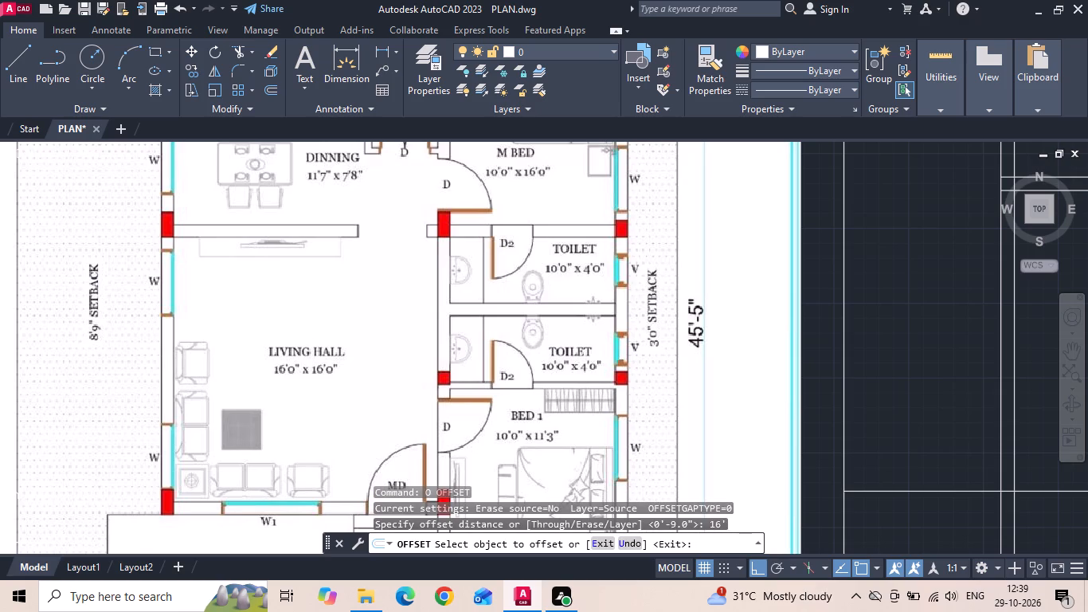
scroll(229, 355, down, 1)
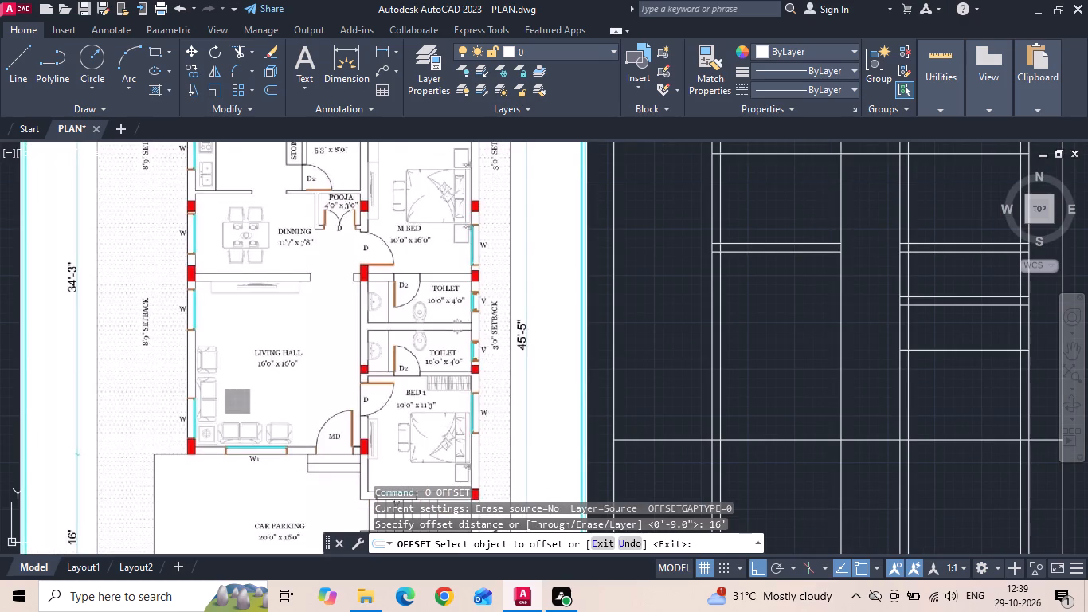
scroll(178, 292, down, 1)
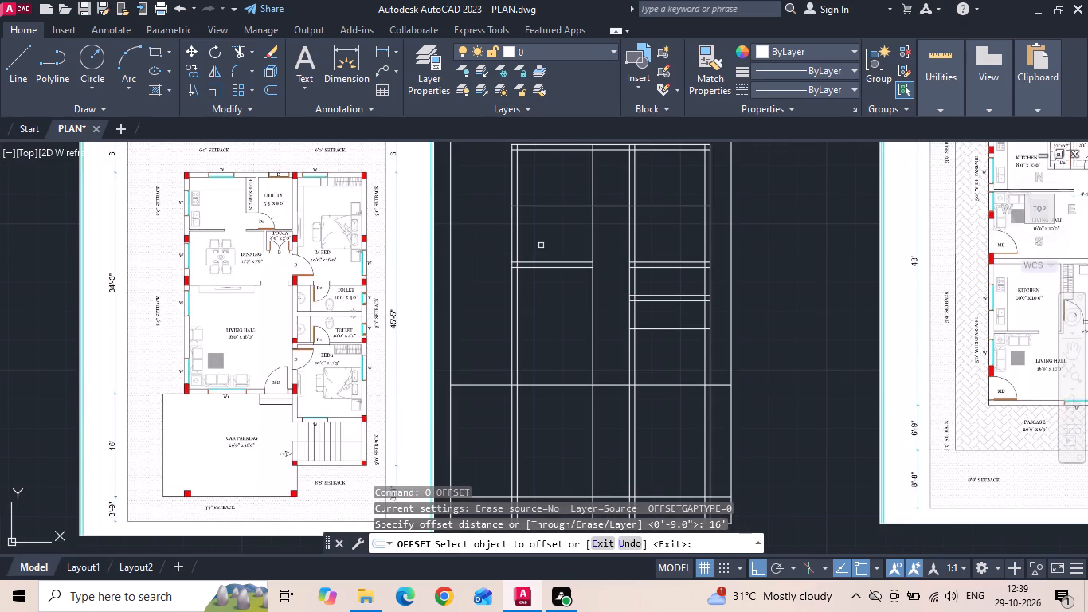
click(548, 268)
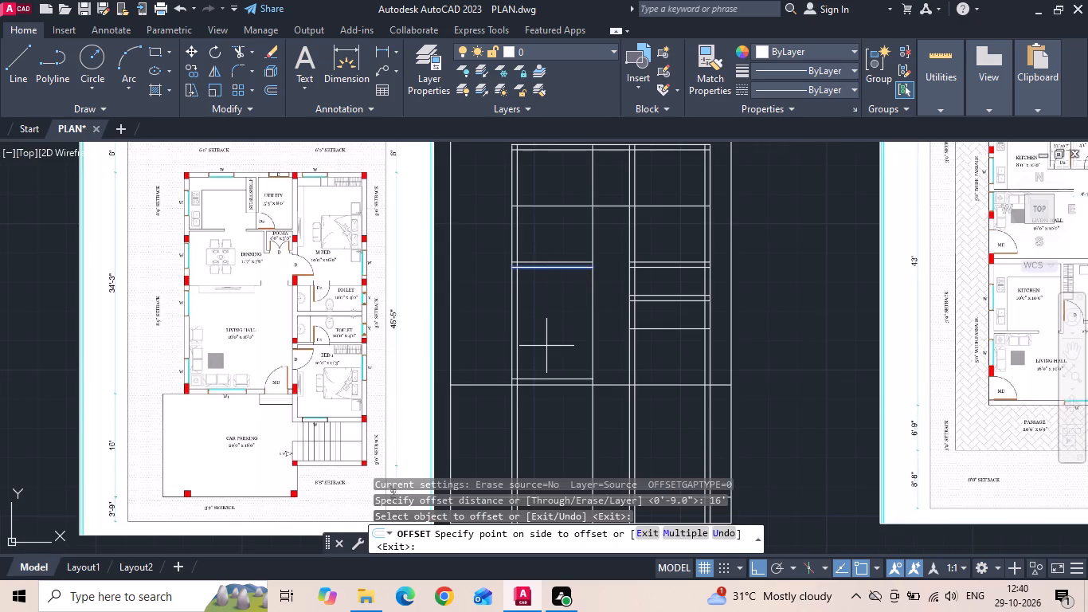
click(546, 346)
key(Escape)
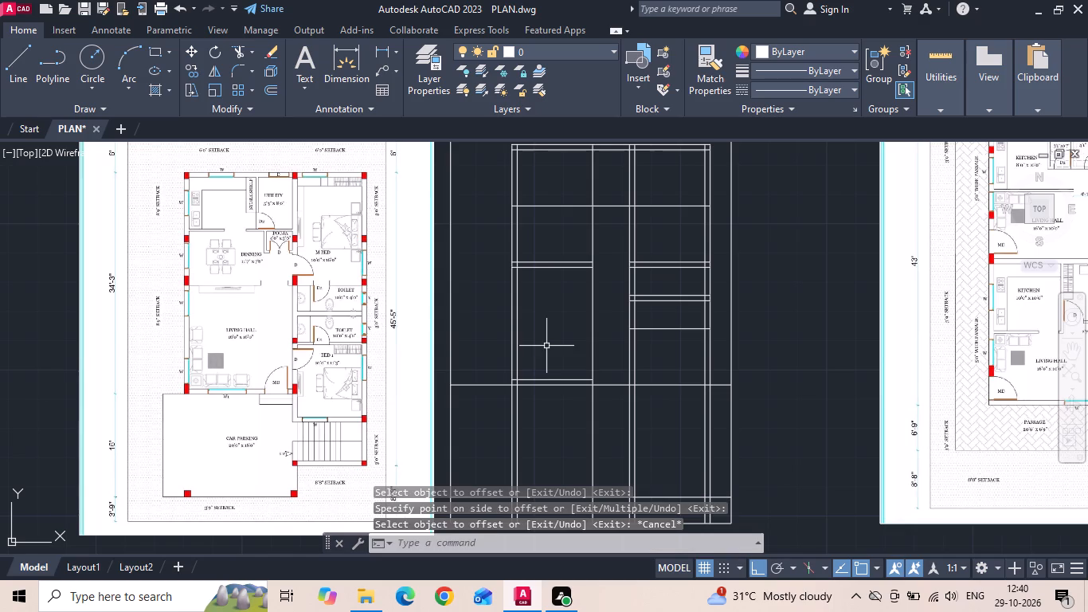
Measure the gap between the living hall's new lower line and the car parking boundary line below it with a linear dimension.
scroll(524, 379, up, 1)
click(375, 47)
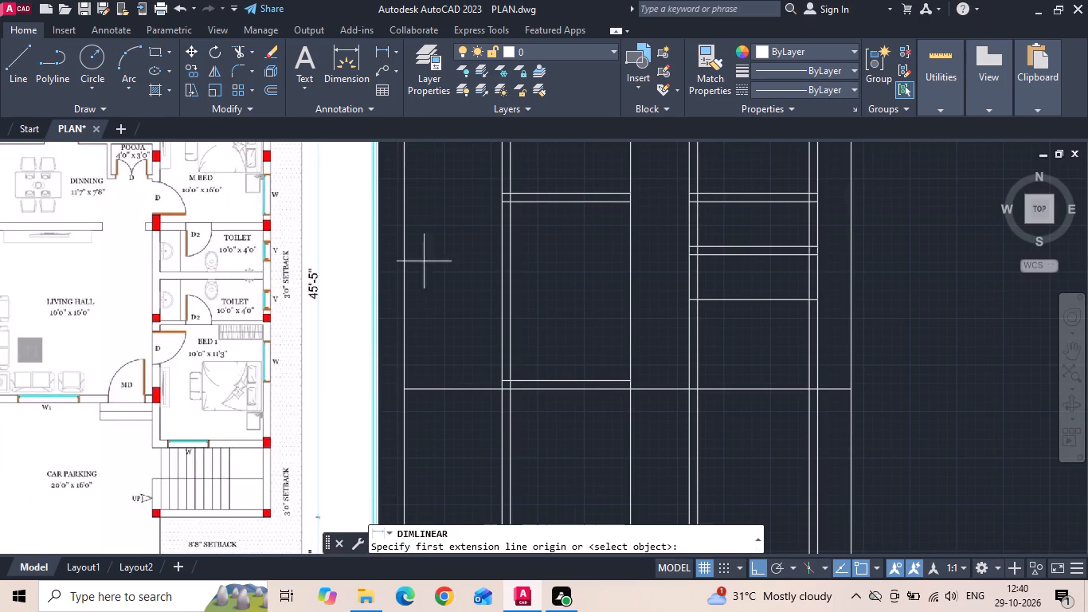
click(526, 391)
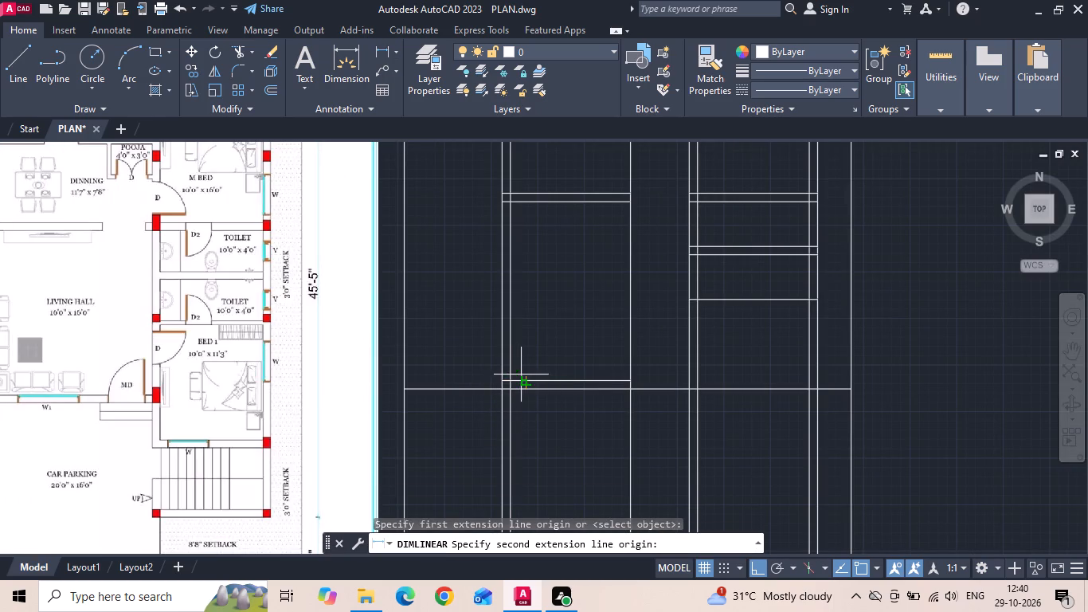
click(529, 382)
key(Escape)
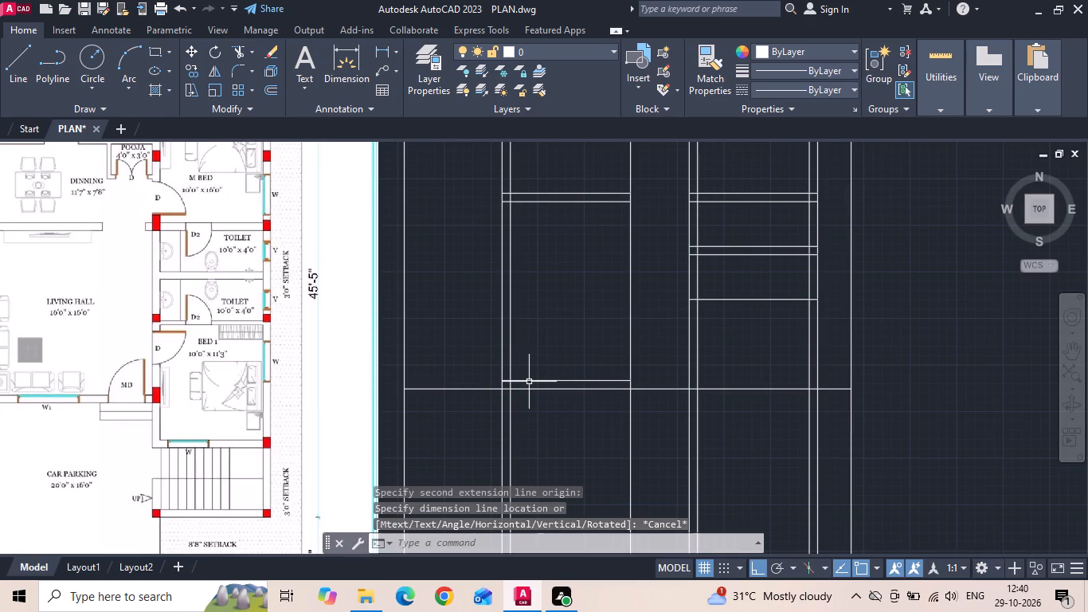
Extend the living hall's lower line to the left face of the bedroom and toilet wall.
text(EX)
key(space)
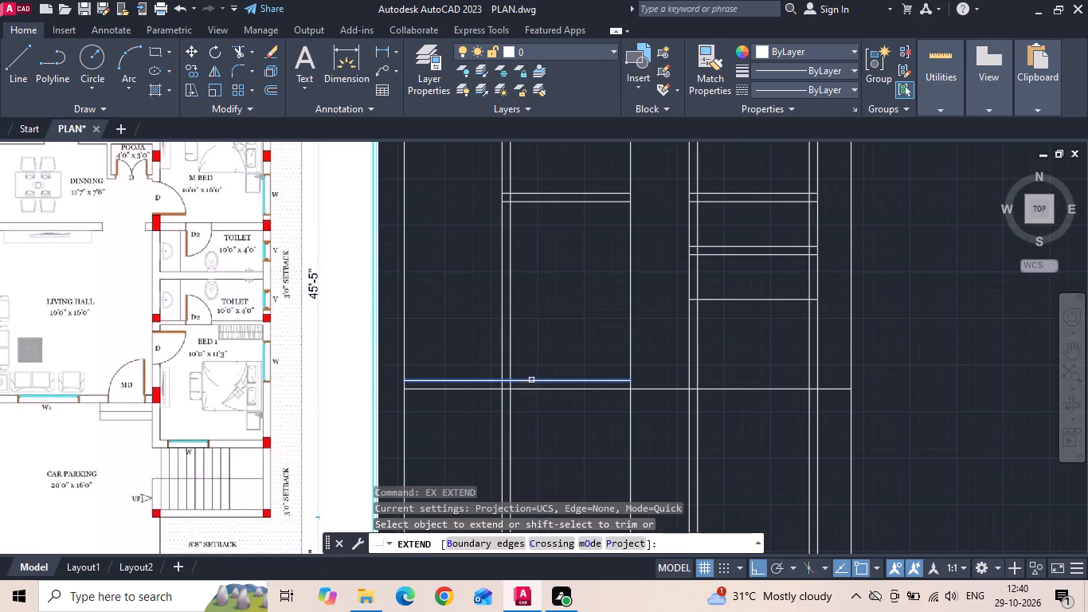
click(579, 382)
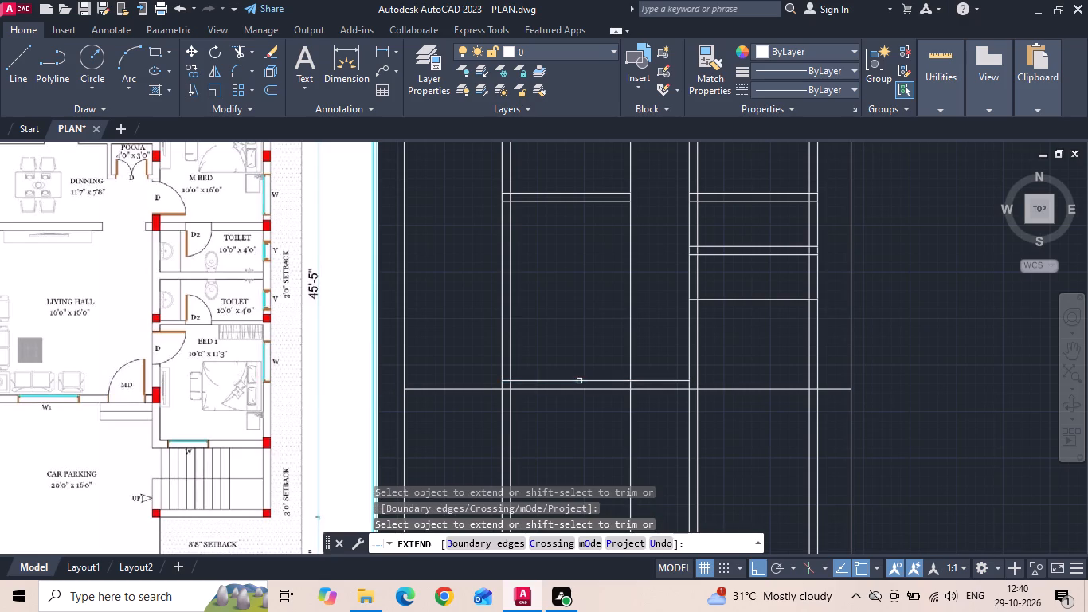
key(Escape)
Examine the car parking, staircase and front setbacks in the reference image against the drafted lines.
scroll(575, 353, down, 1)
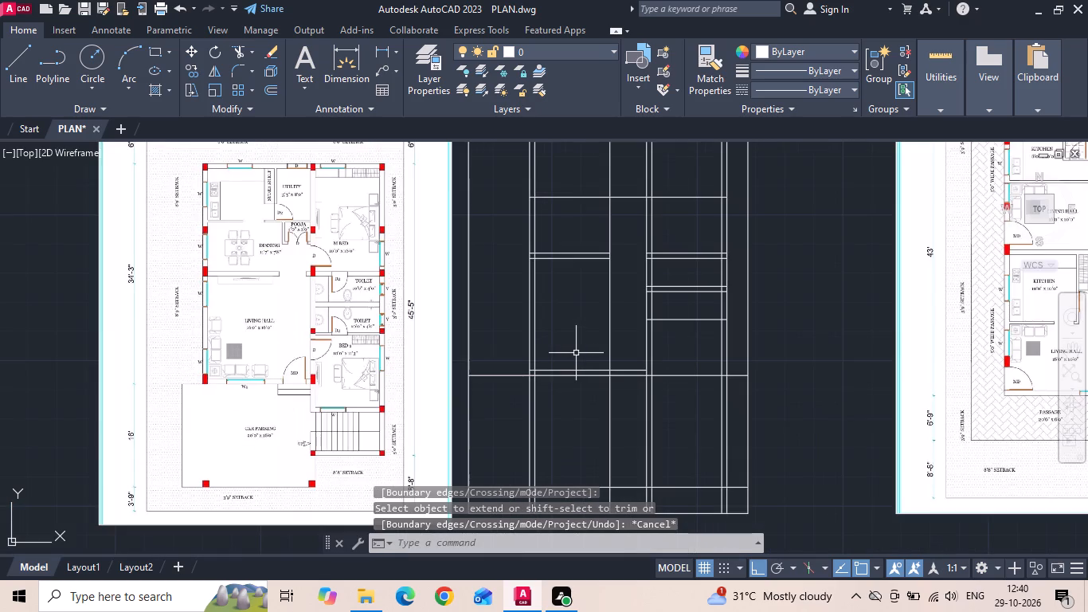
scroll(284, 419, up, 1)
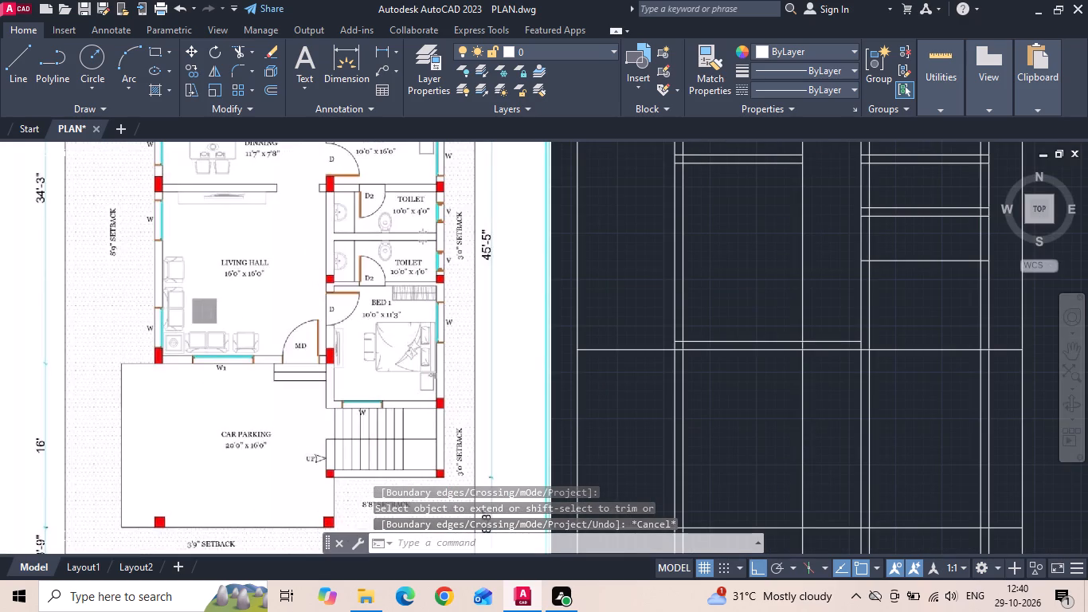
middle_drag(282, 413, 279, 384)
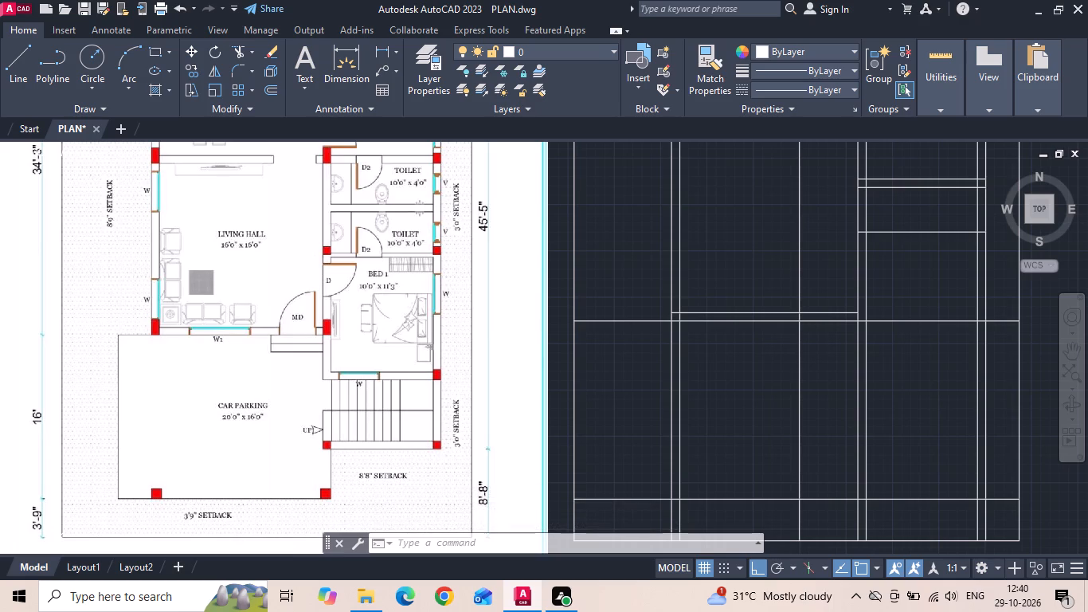
scroll(270, 359, down, 1)
key(Escape)
scroll(269, 364, up, 1)
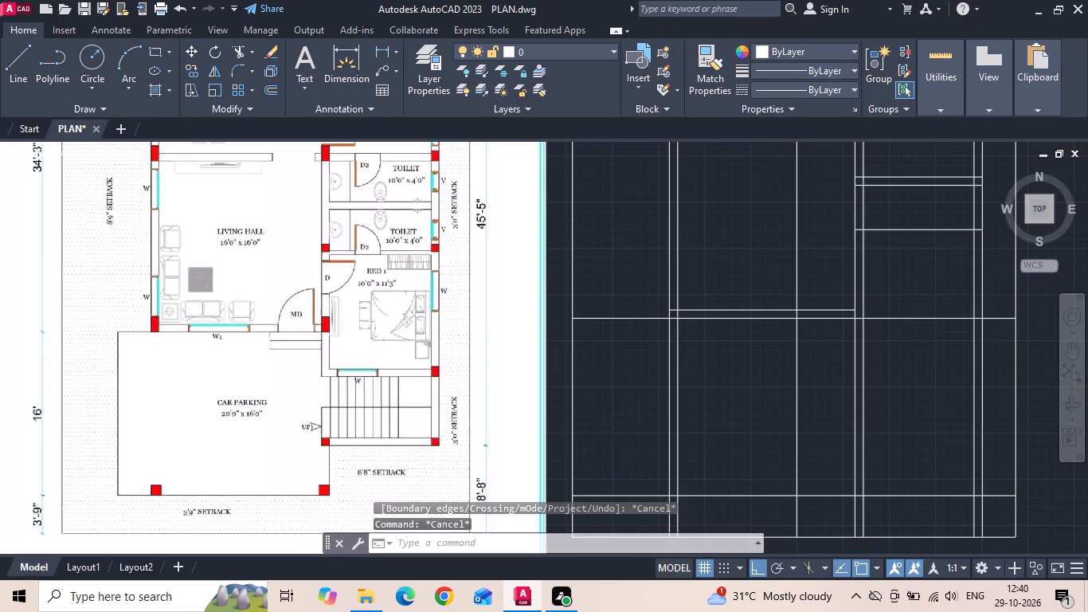
scroll(269, 364, down, 1)
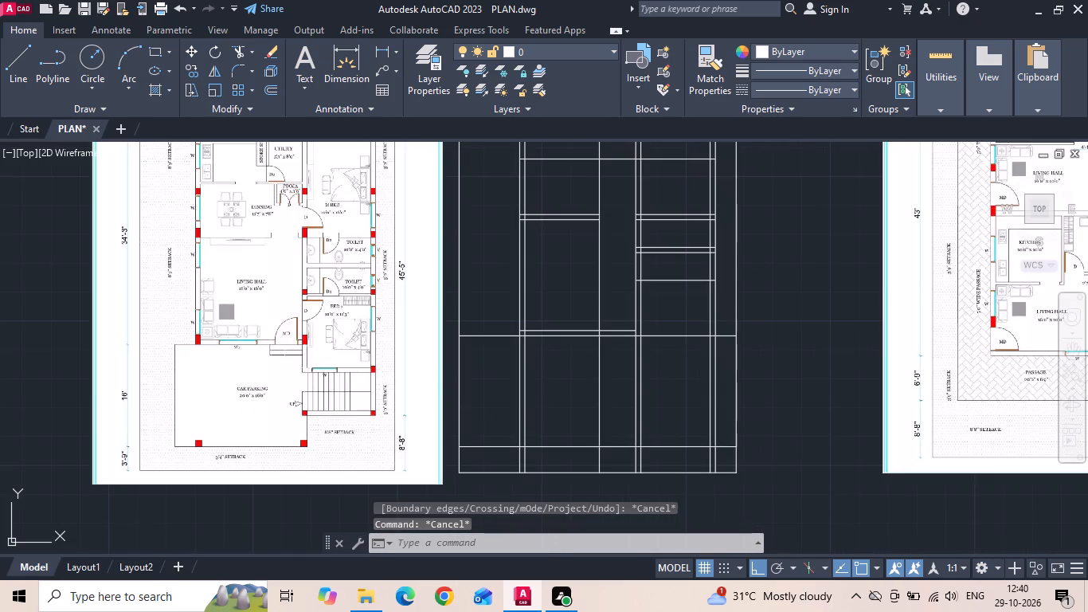
scroll(562, 449, up, 1)
scroll(560, 446, down, 1)
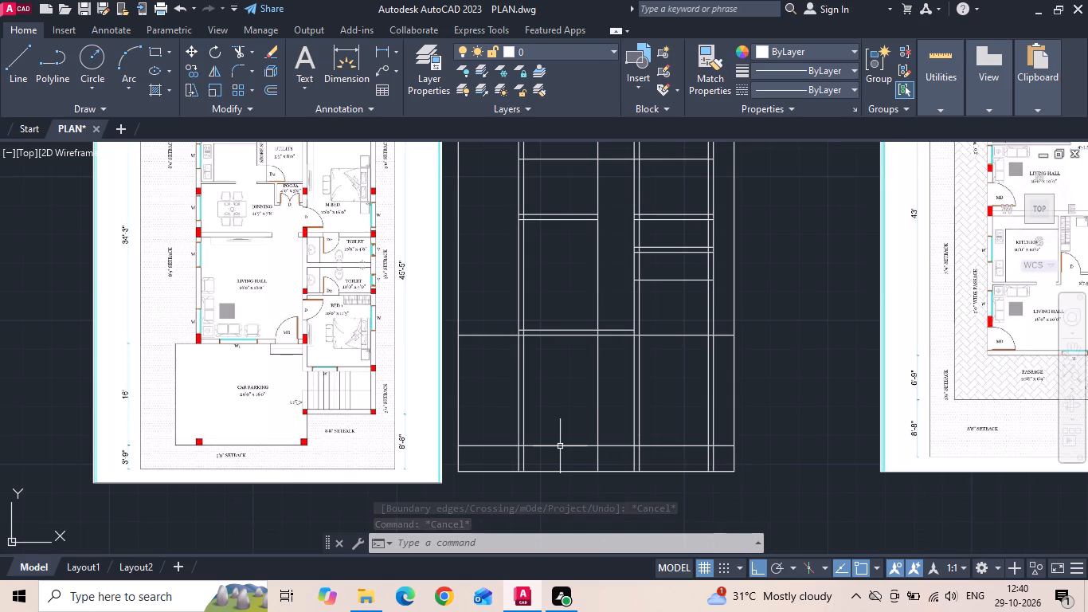
Trim the car parking's front setback line beyond the Bed 1 side wall and erase the leftover piece inside the outer wall.
scroll(586, 462, up, 1)
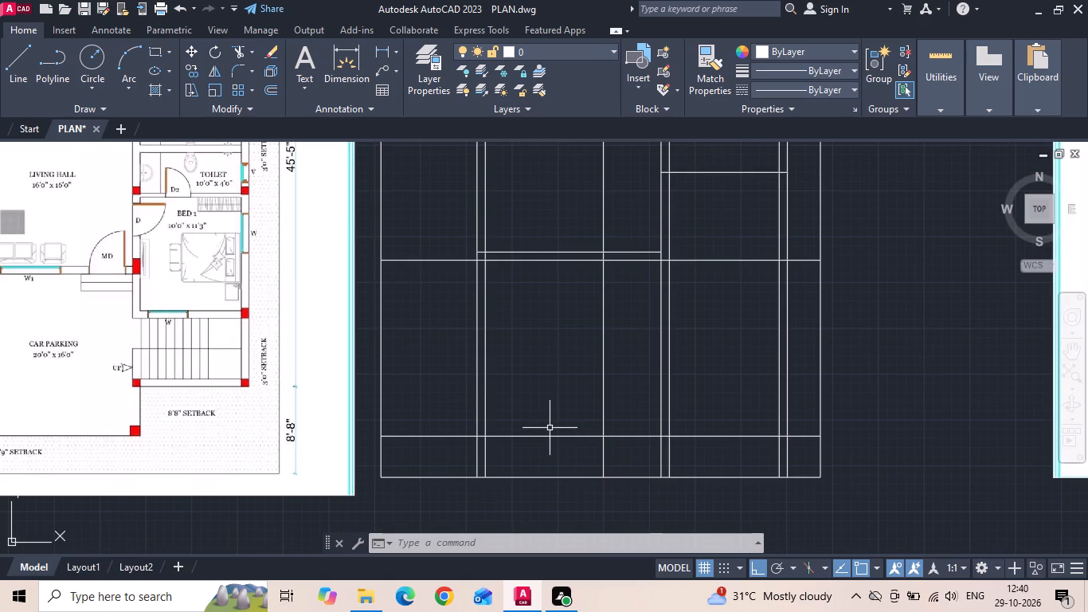
text(TR)
key(space)
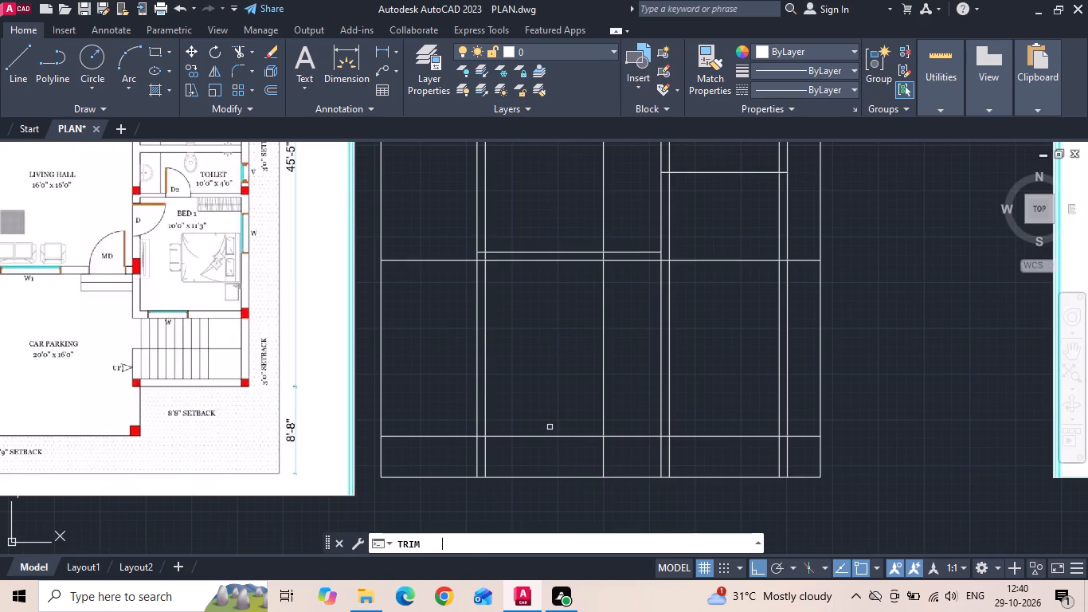
key(space)
drag(706, 464, 706, 417)
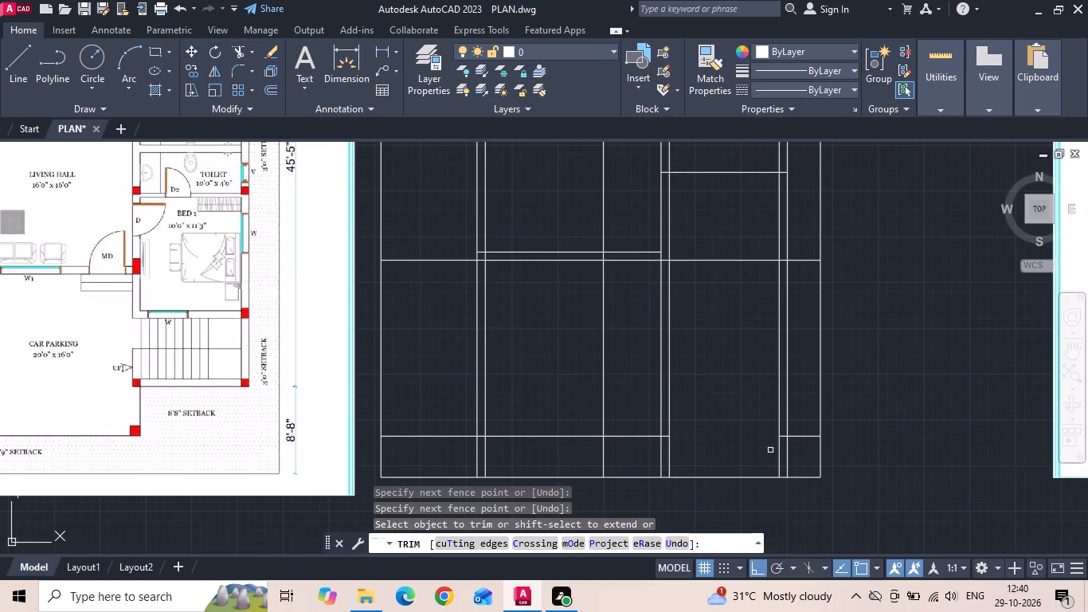
click(800, 440)
click(798, 423)
key(Escape)
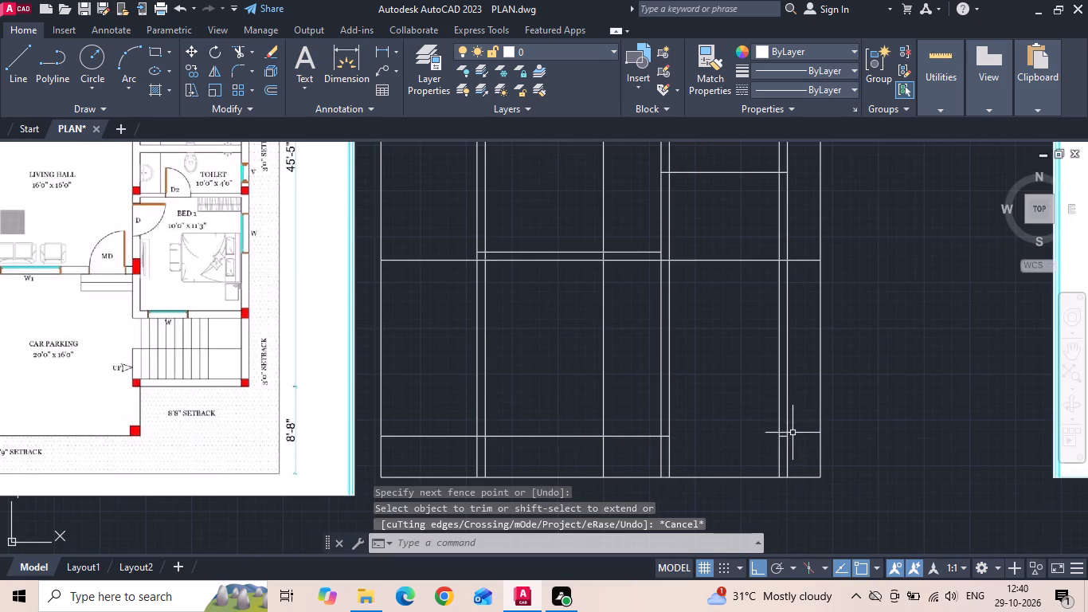
click(785, 437)
key(Delete)
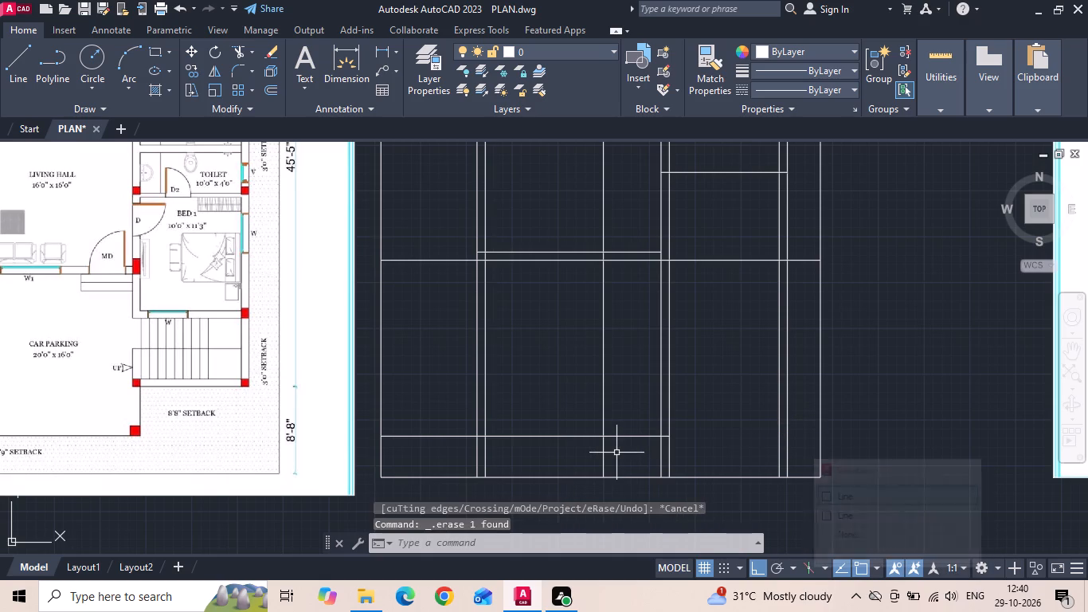
Offset the plot's bottom boundary line 8'8" upward to mark the setback below the staircase.
key(o)
key(Return)
text(8'8)
key(Return)
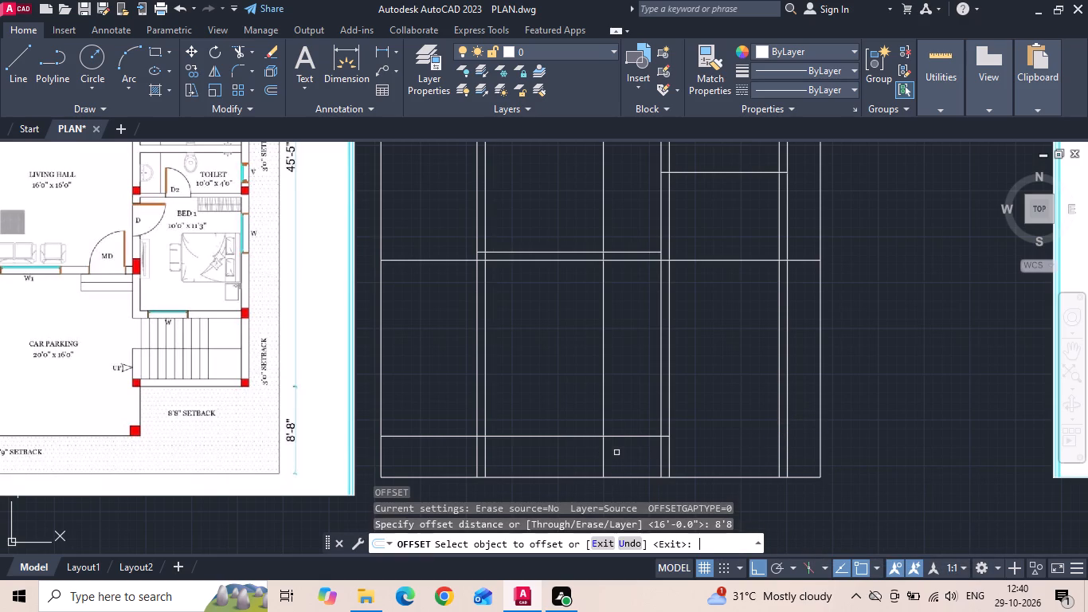
click(726, 479)
click(728, 422)
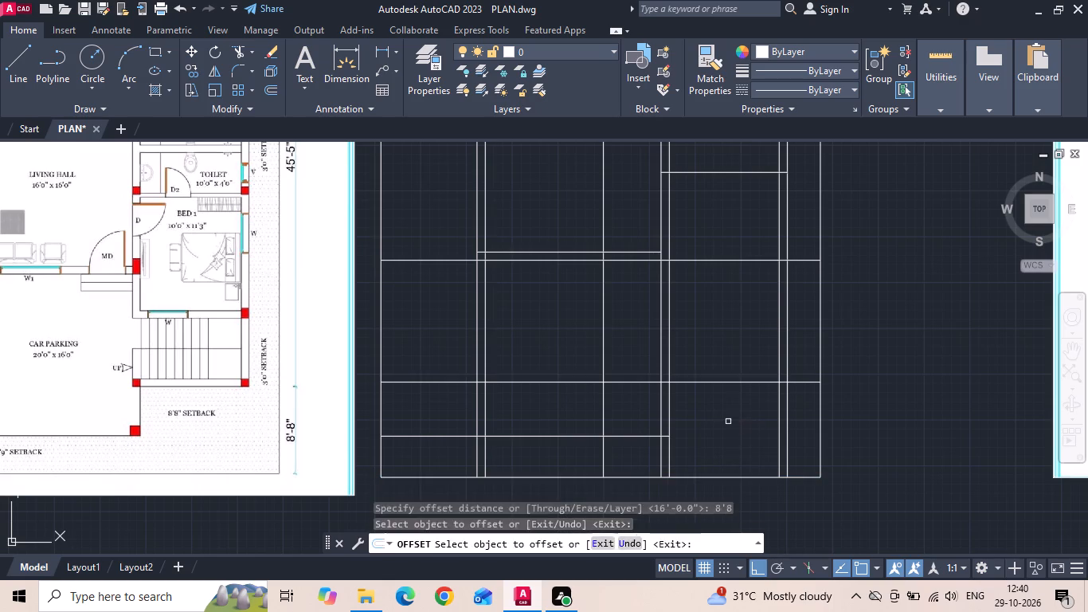
key(Escape)
Offset the 8'8" setback line 9" upward to form the staircase's lower wall.
text(O 9)
key(space)
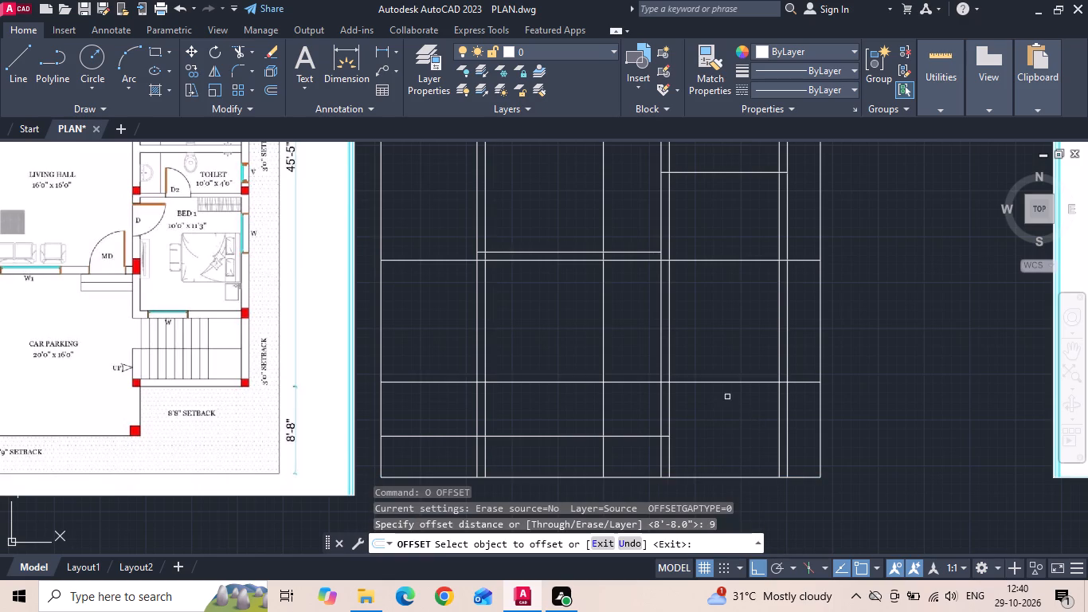
click(730, 382)
click(730, 355)
key(Escape)
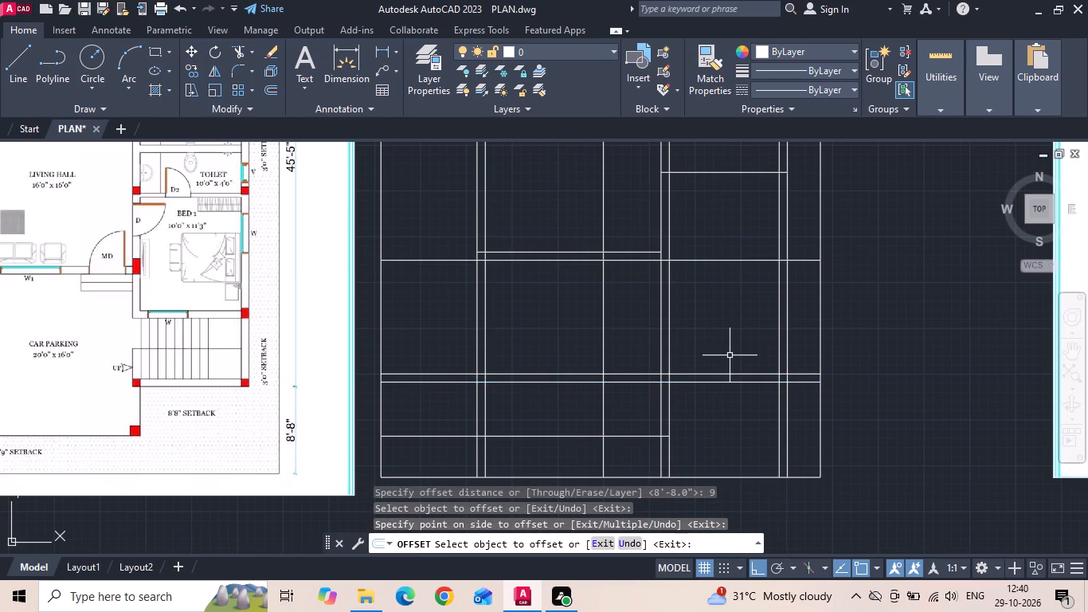
Trim the staircase's lower wall lines and the outer wall lines to their corner, and erase the two leftover segments across the car parking.
text(TR)
key(space)
key(space)
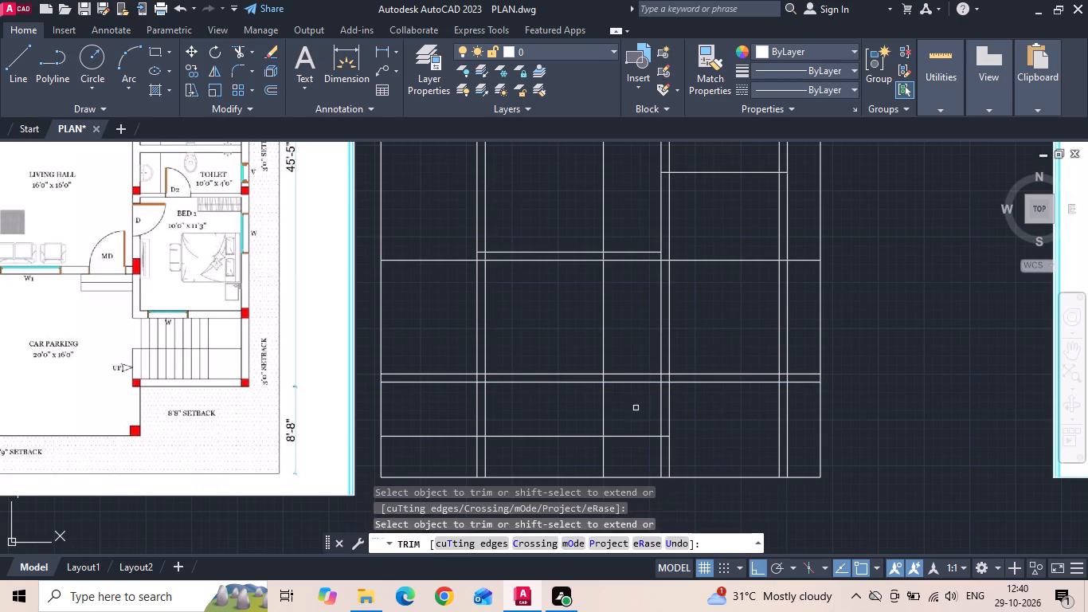
drag(633, 403, 633, 350)
drag(750, 410, 802, 356)
key(Escape)
drag(541, 409, 535, 392)
click(528, 354)
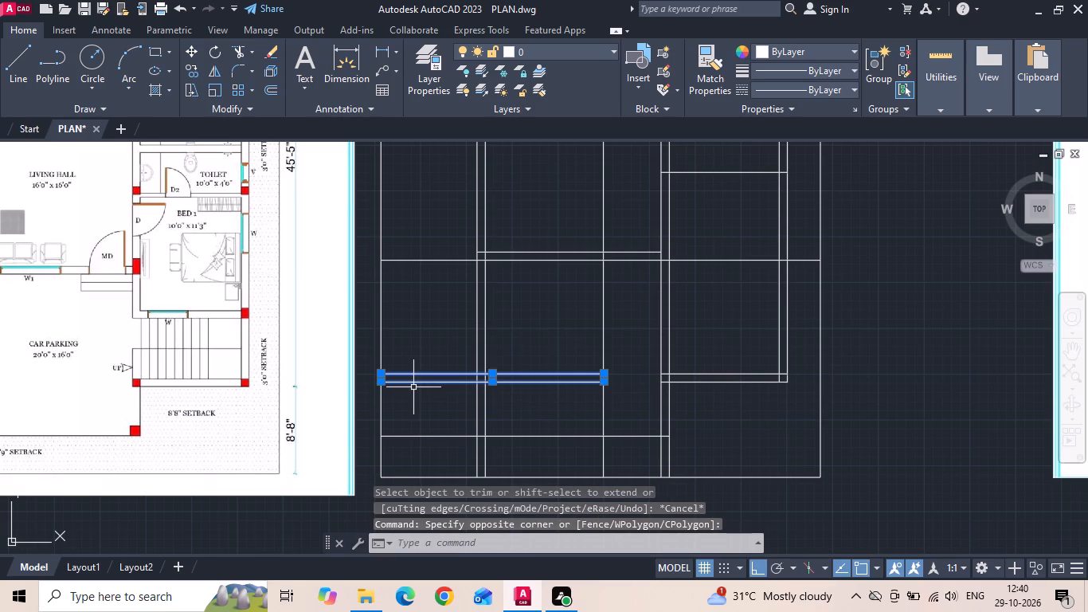
key(Delete)
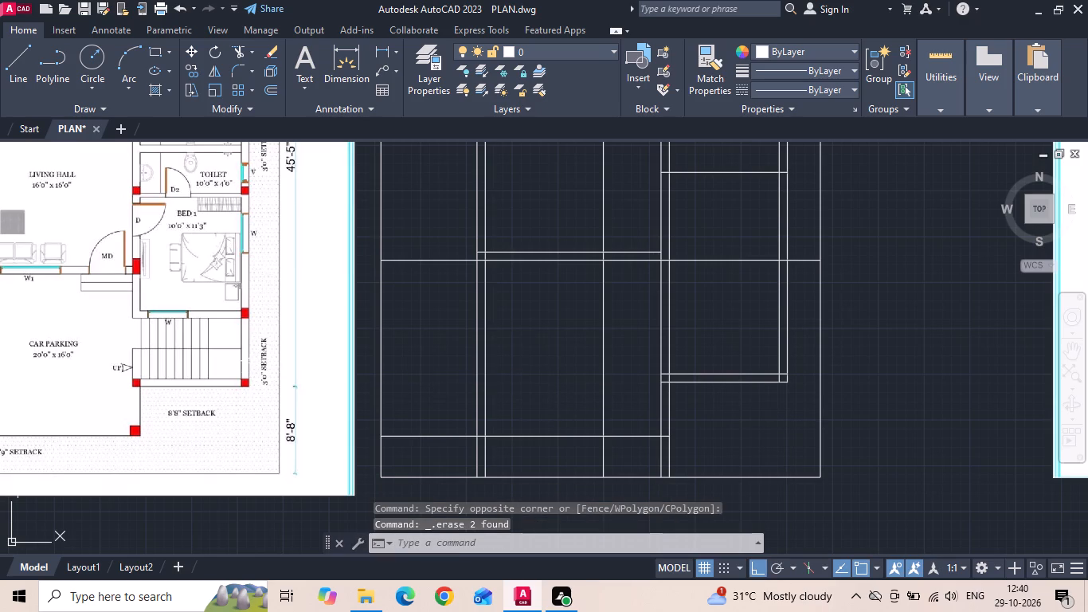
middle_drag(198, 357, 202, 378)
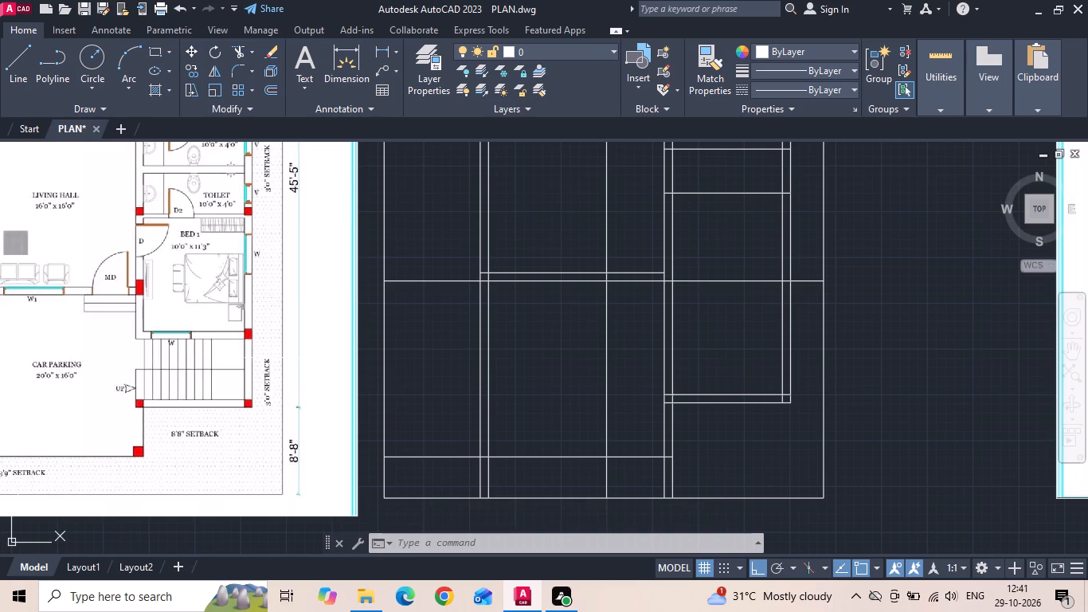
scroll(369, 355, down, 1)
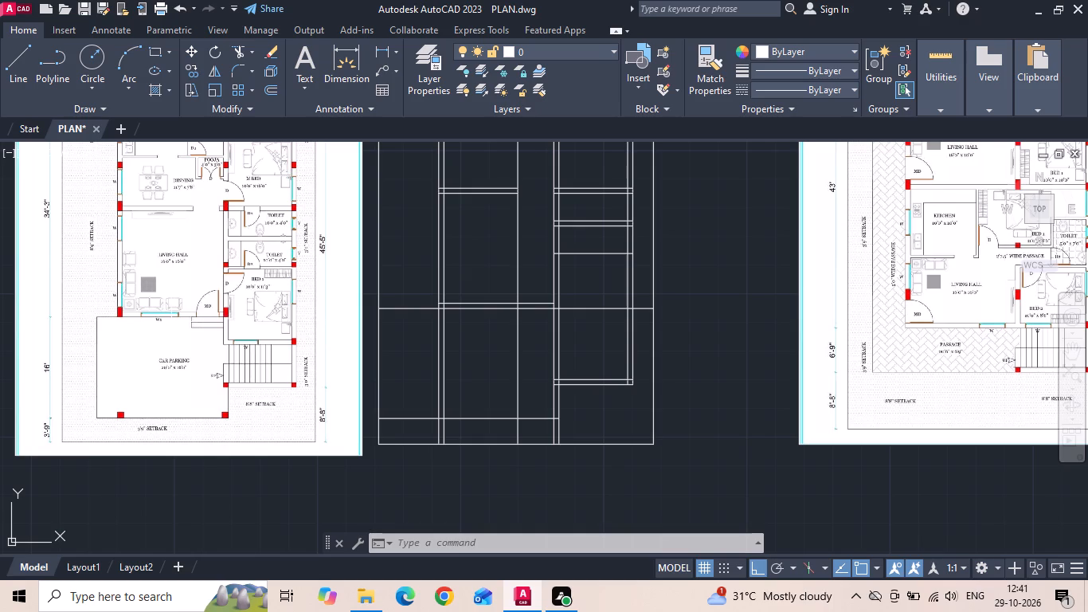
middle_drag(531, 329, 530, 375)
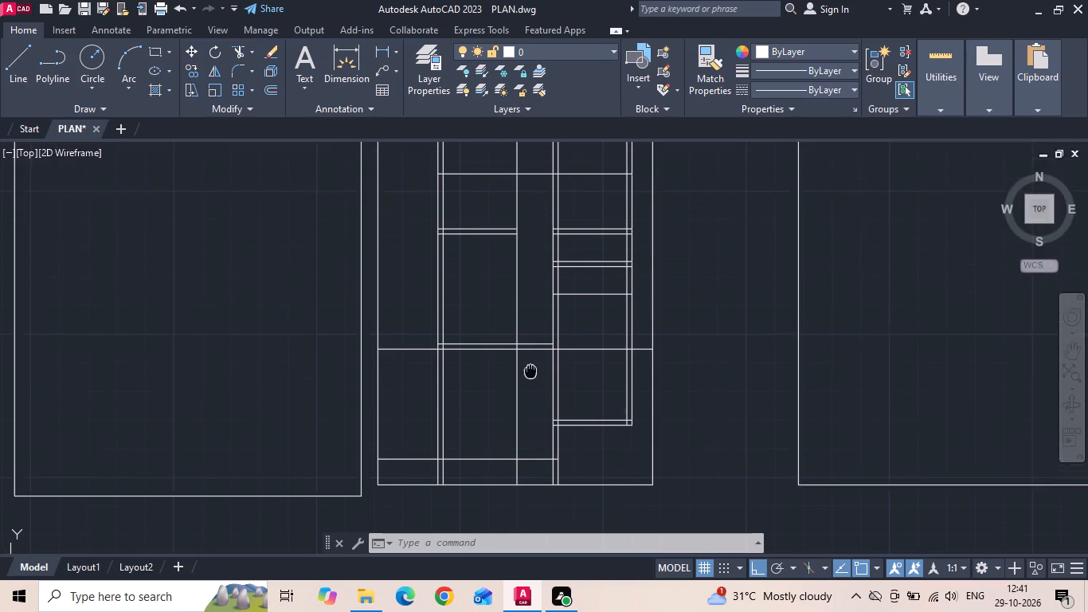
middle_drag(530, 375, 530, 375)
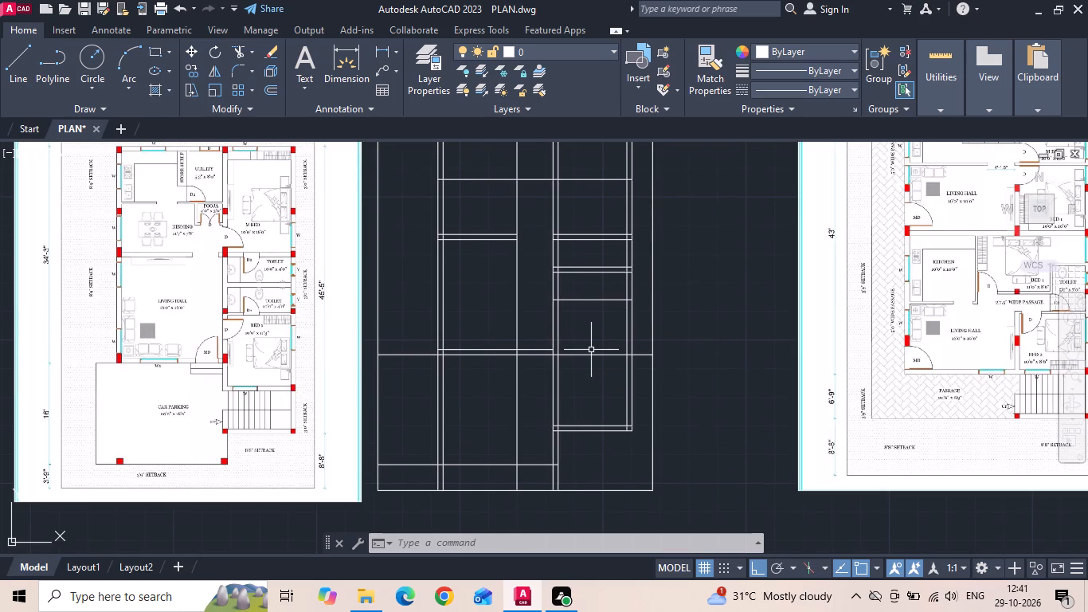
Trim the living hall's lower wall line between the Bed 1 side wall lines and erase the leftover piece crossing Bed 1.
key(t)
text(R)
key(space)
key(space)
scroll(555, 355, up, 3)
click(548, 355)
key(Escape)
drag(664, 381, 659, 371)
click(644, 333)
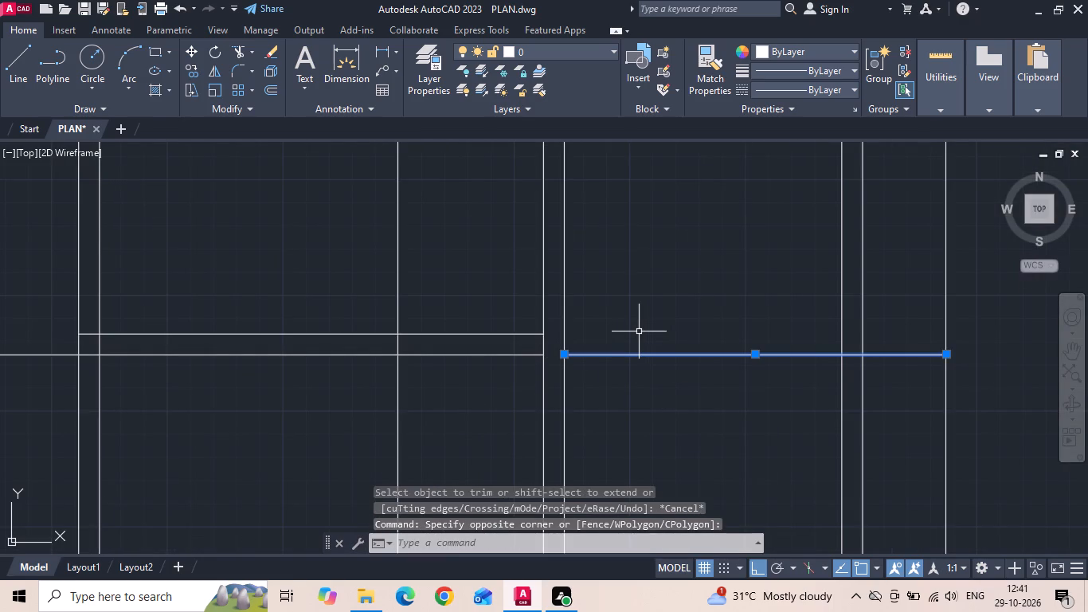
key(Delete)
scroll(644, 331, down, 3)
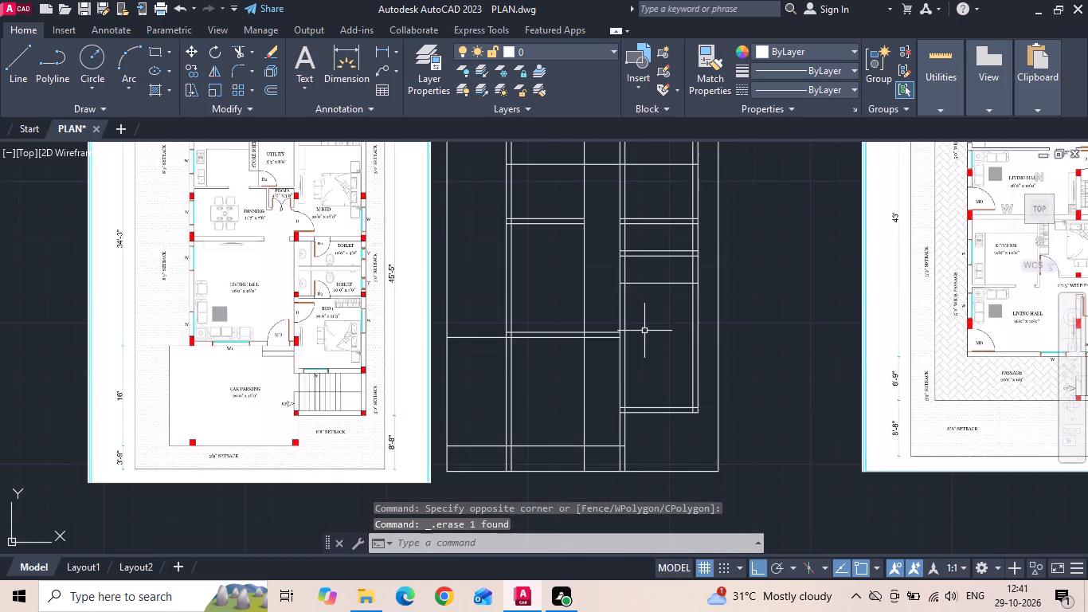
Add a vertical linear dimension from Bed 1's upper line to the inner line of the staircase's lower wall.
scroll(644, 331, up, 1)
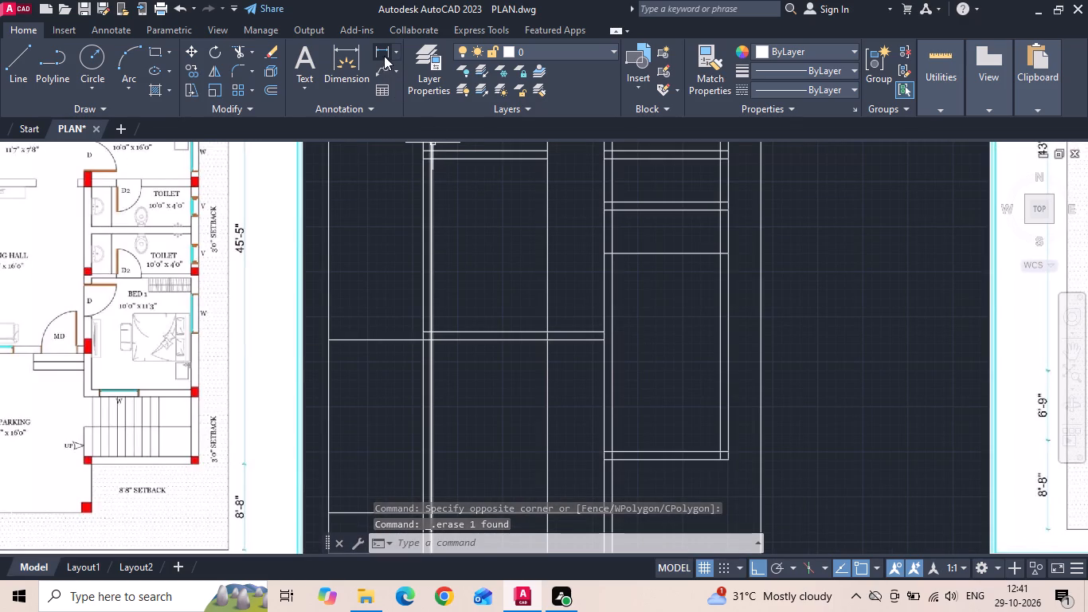
click(384, 56)
click(675, 253)
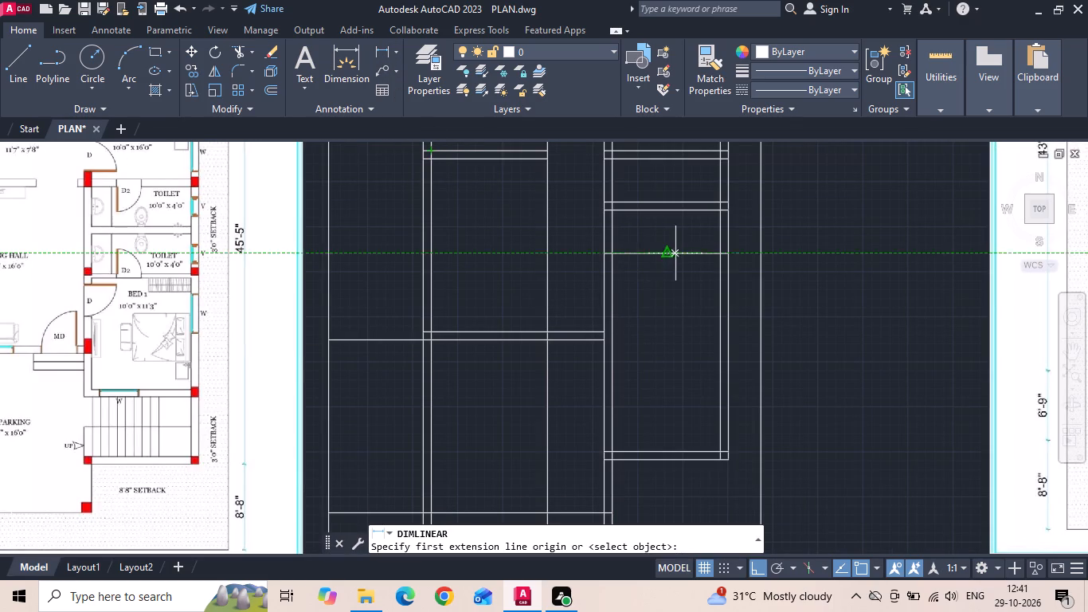
drag(676, 453, 675, 445)
click(662, 399)
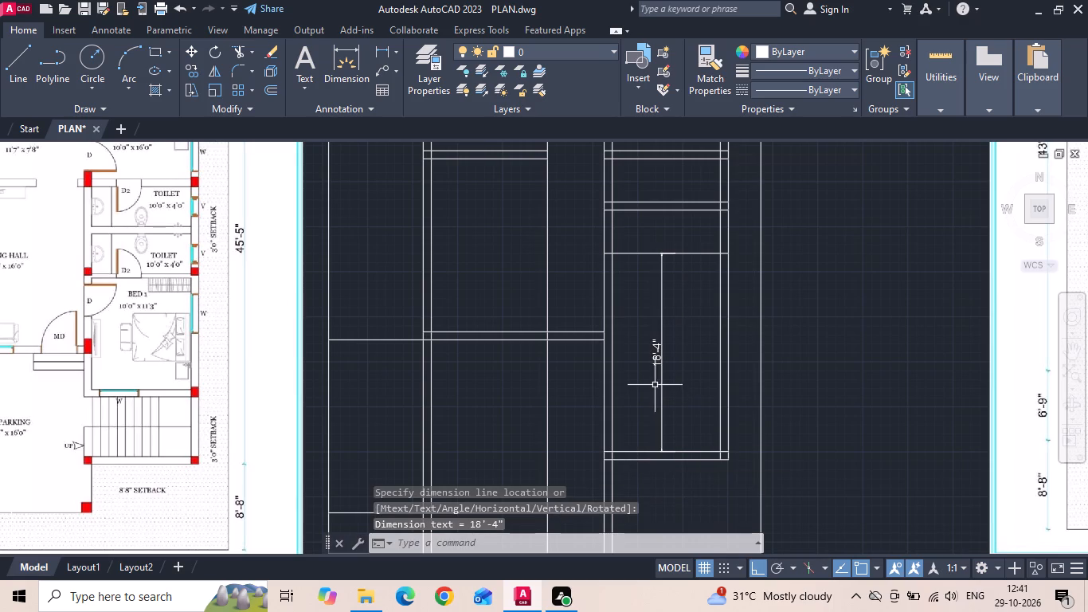
Offset the inner line of the staircase's lower wall 6' upward to set the staircase width.
key(o)
key(space)
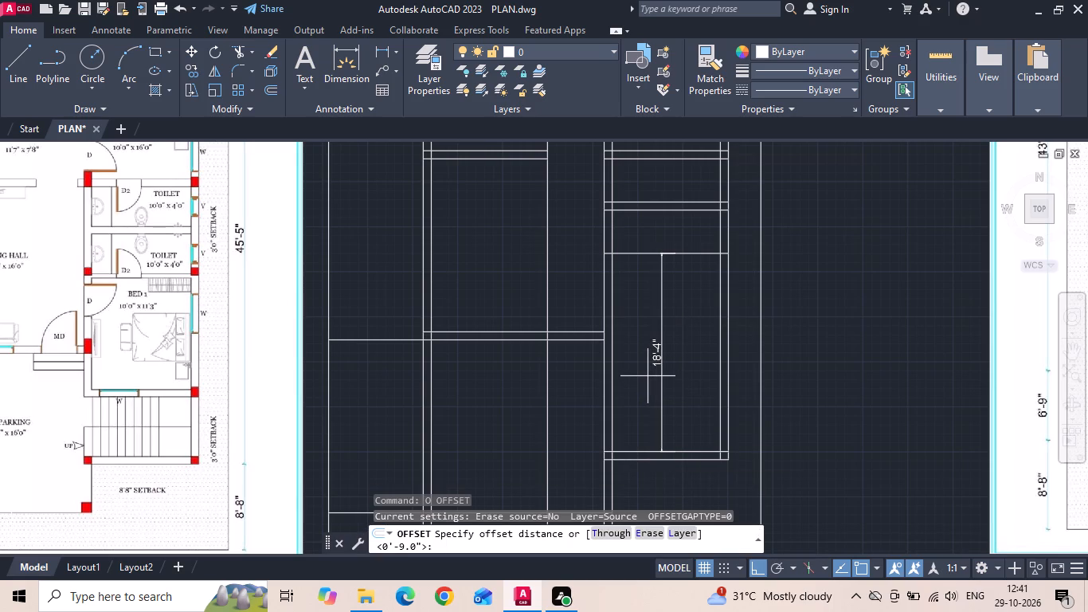
key(6)
key(apostrophe)
key(Return)
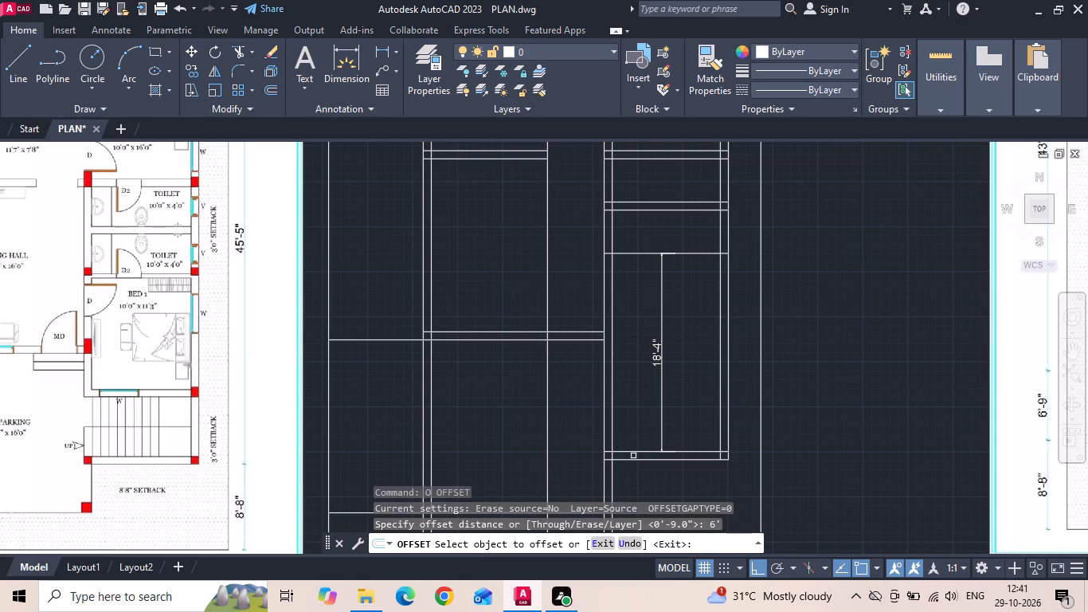
click(633, 453)
click(634, 408)
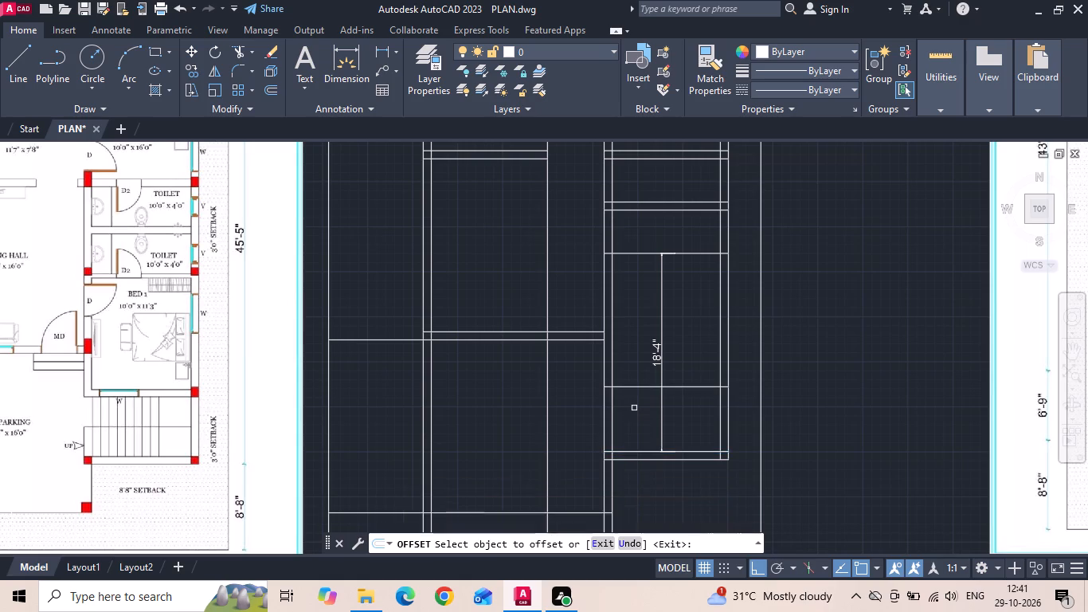
scroll(634, 408, down, 1)
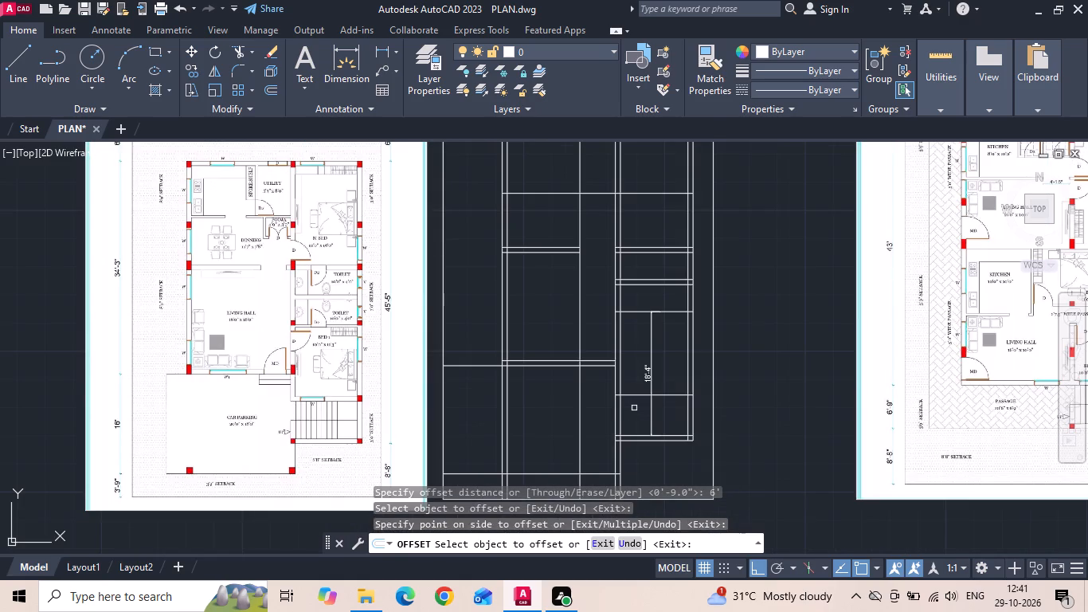
key(Escape)
Offset the staircase's new upper line 9" upward to form the wall between the staircase and Bed 1.
text(O 9)
key(space)
scroll(634, 402, up, 1)
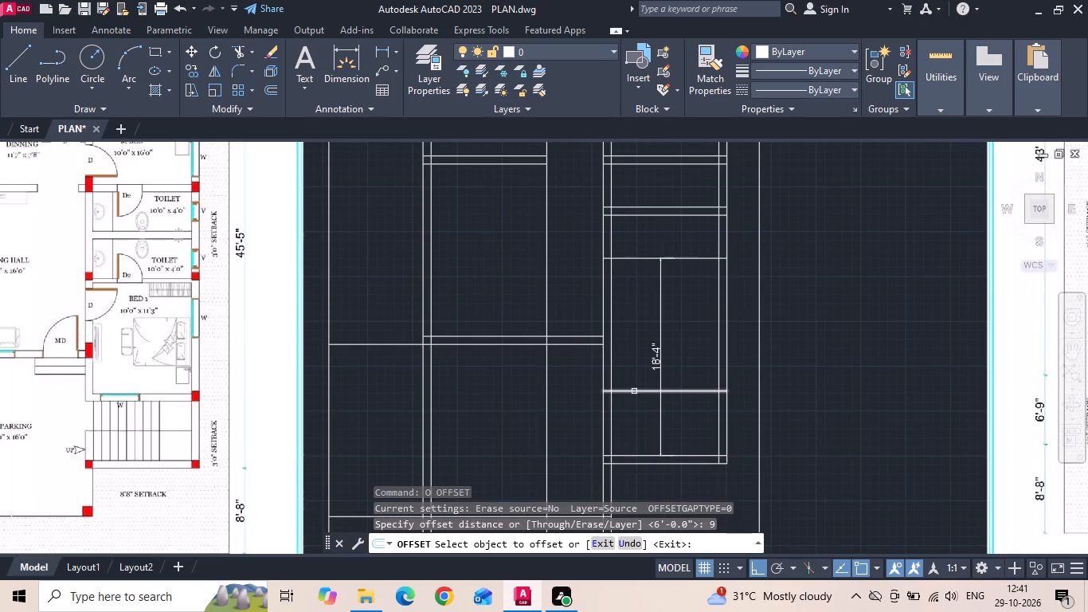
click(634, 391)
click(634, 366)
key(Escape)
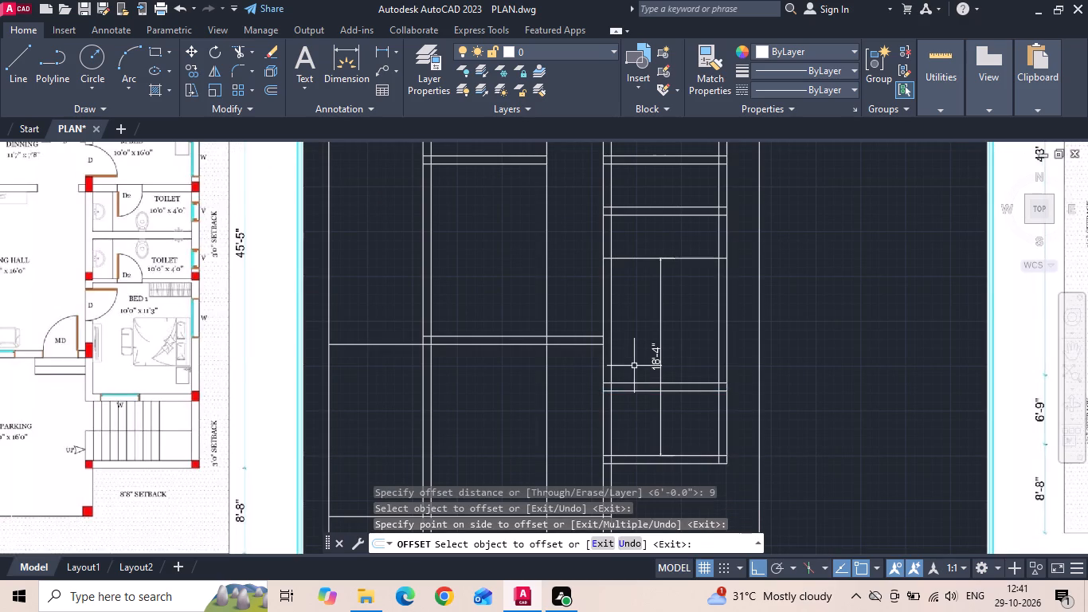
Offset the upper line of the wall between Bed 1 and the staircase 11'3" upward to set Bed 1's depth.
text(O 11)
key(apostrophe)
key(3)
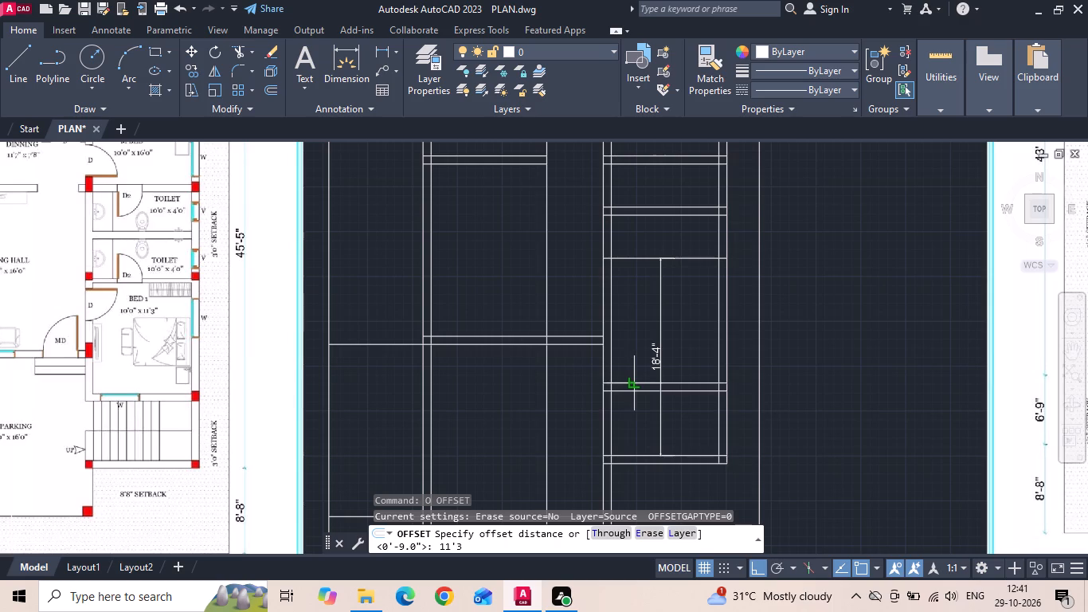
key(space)
click(638, 383)
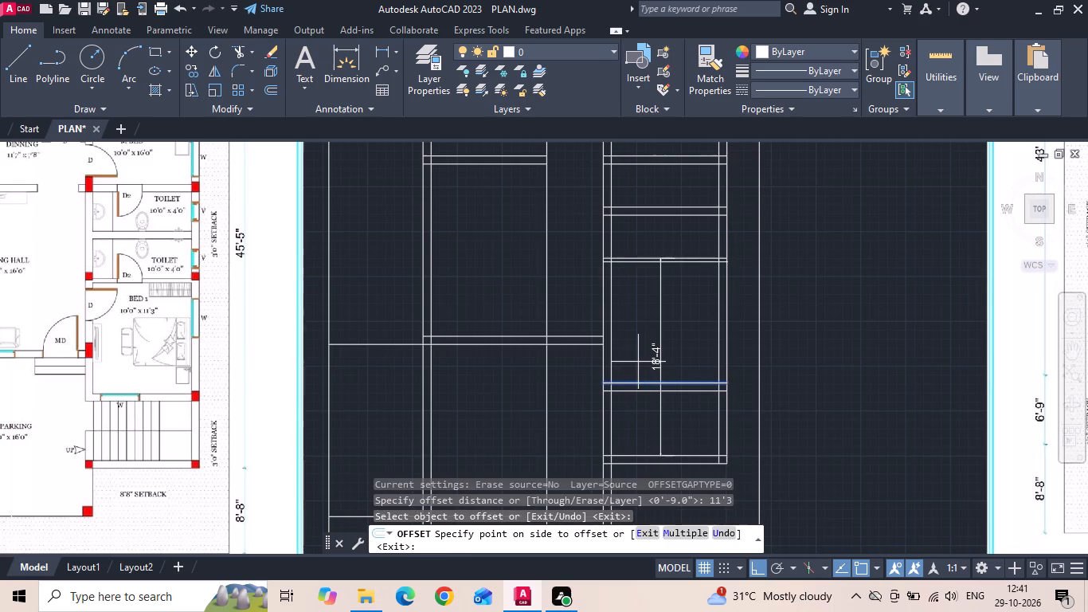
click(638, 347)
key(Escape)
Measure the thickness of the wall between Bed 1 and the toilet.
click(380, 51)
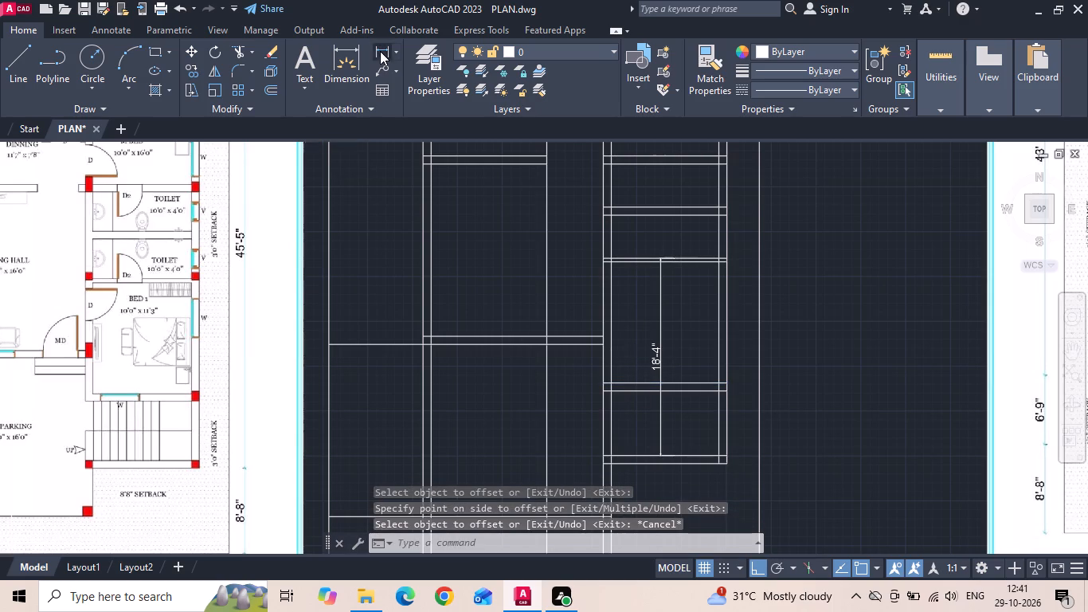
scroll(637, 226, up, 2)
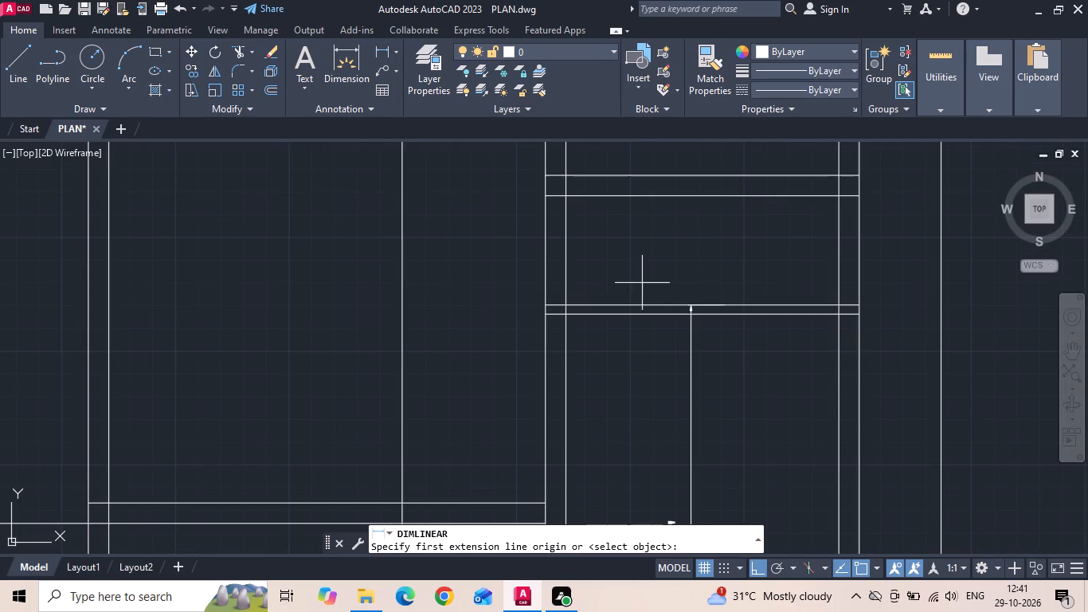
click(638, 304)
click(636, 316)
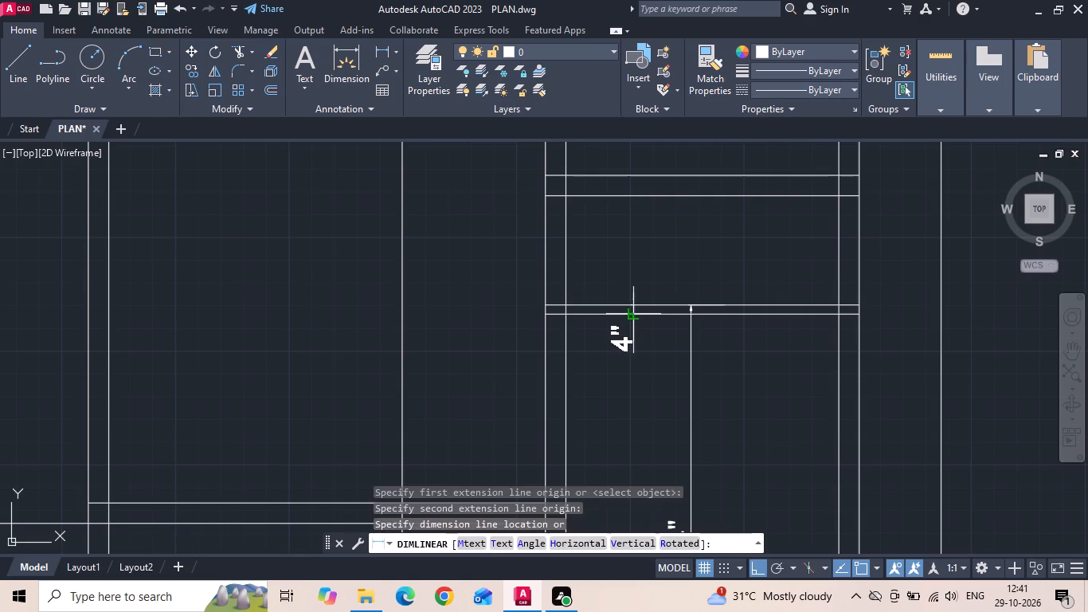
key(Escape)
scroll(636, 316, down, 3)
scroll(638, 363, up, 1)
scroll(636, 346, down, 1)
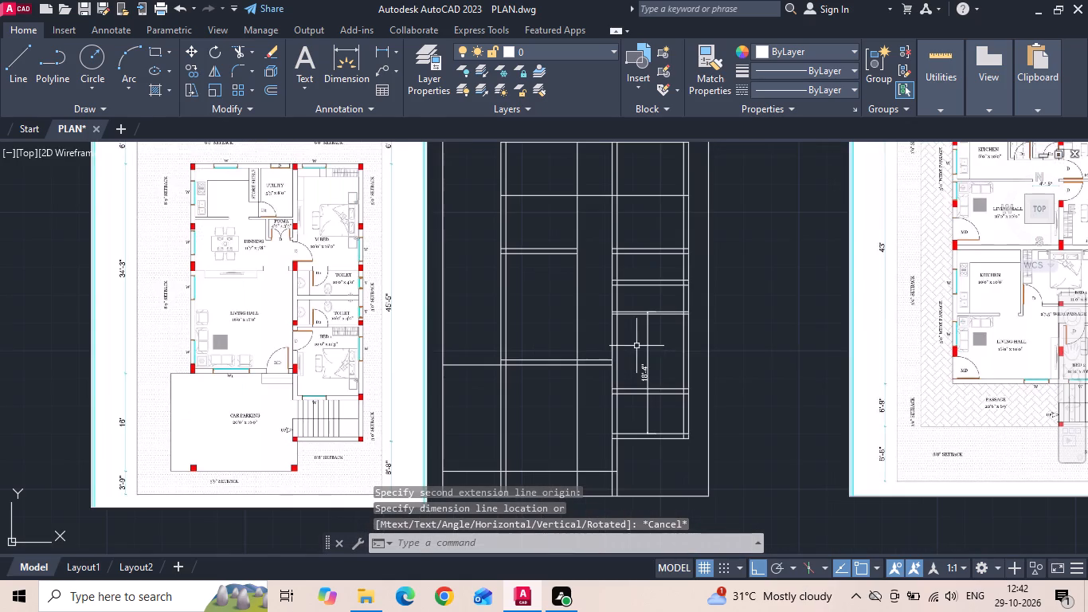
Trim both side wall lines across the staircase opening, between Bed 1's lower wall and the staircase's lower wall.
middle_drag(625, 398, 617, 379)
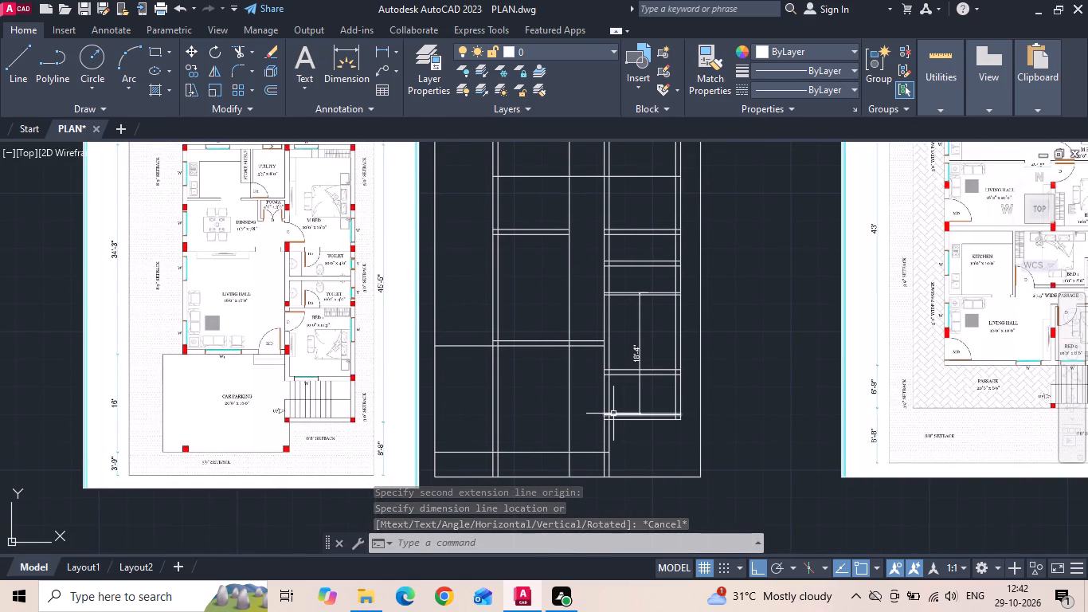
text(TR)
key(space)
key(space)
click(610, 397)
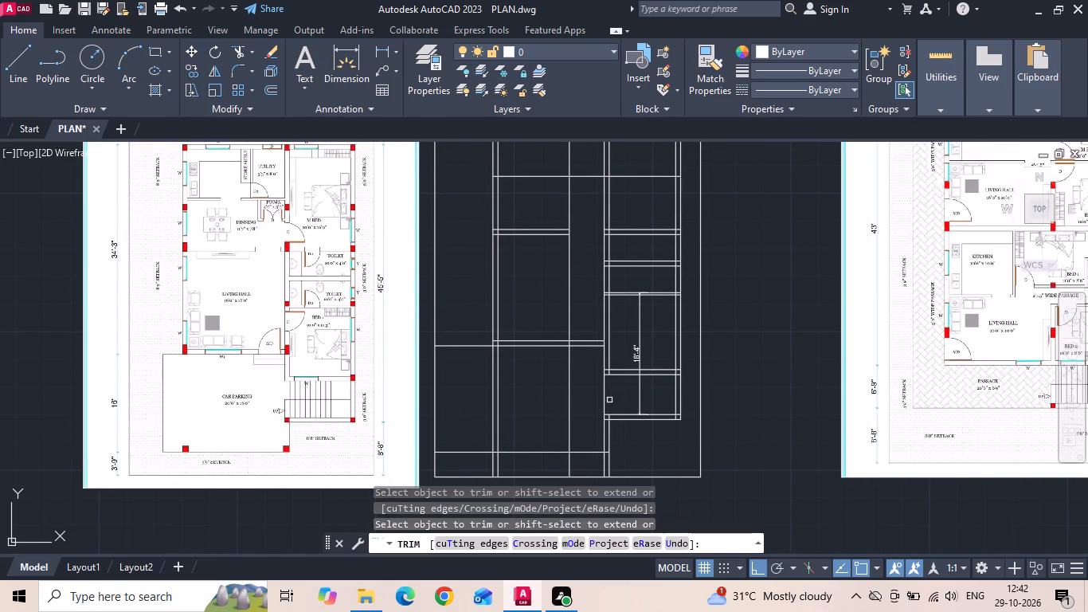
click(602, 402)
Trim the vertical wall lines running through the car parking and the front setback, keeping the parking's edge line below the staircase.
click(603, 430)
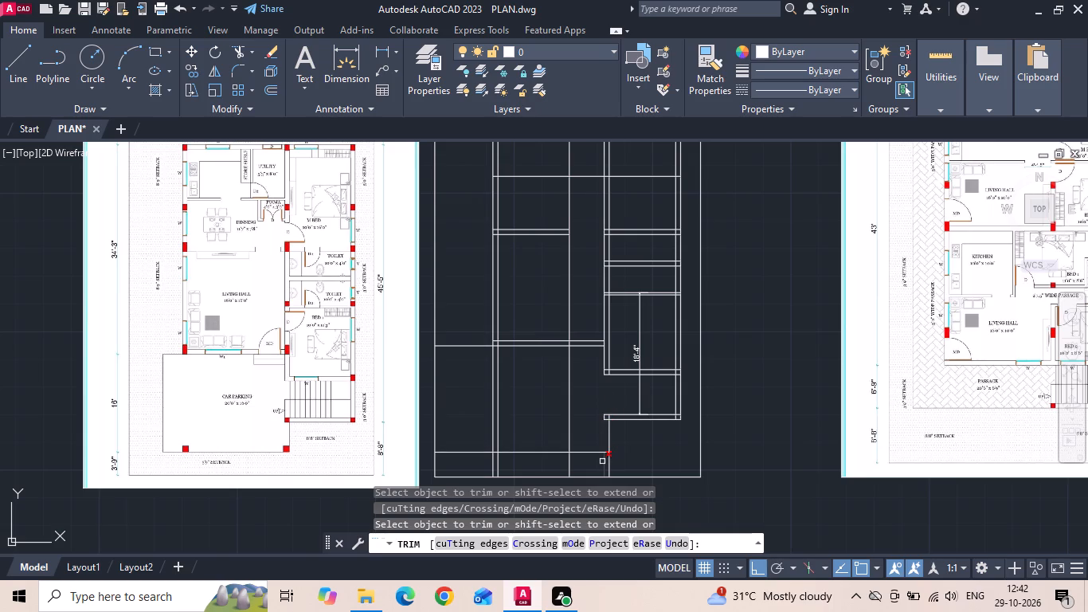
click(602, 462)
click(611, 467)
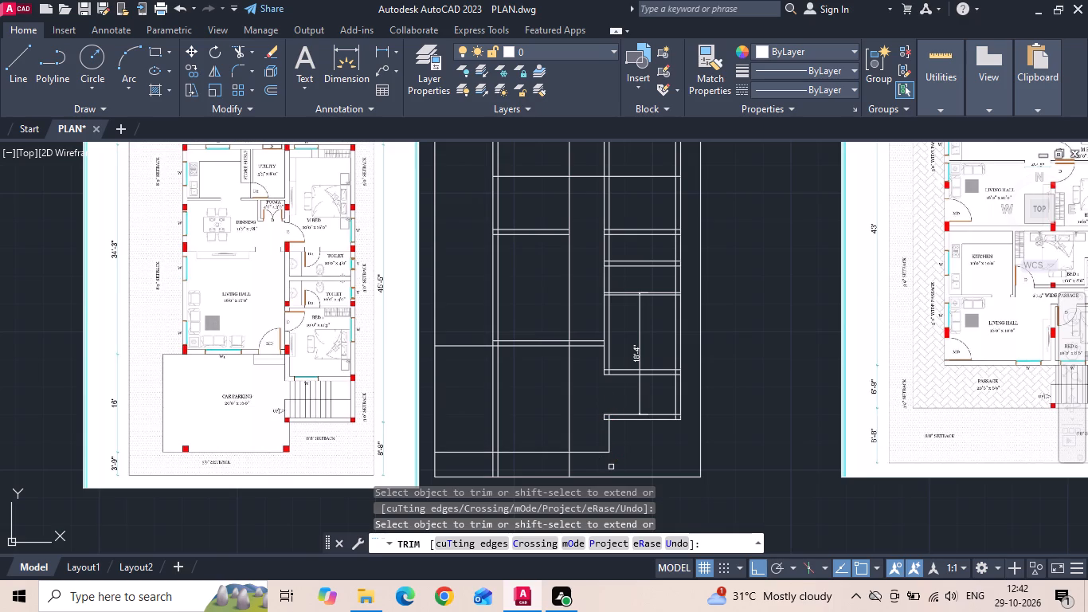
click(609, 468)
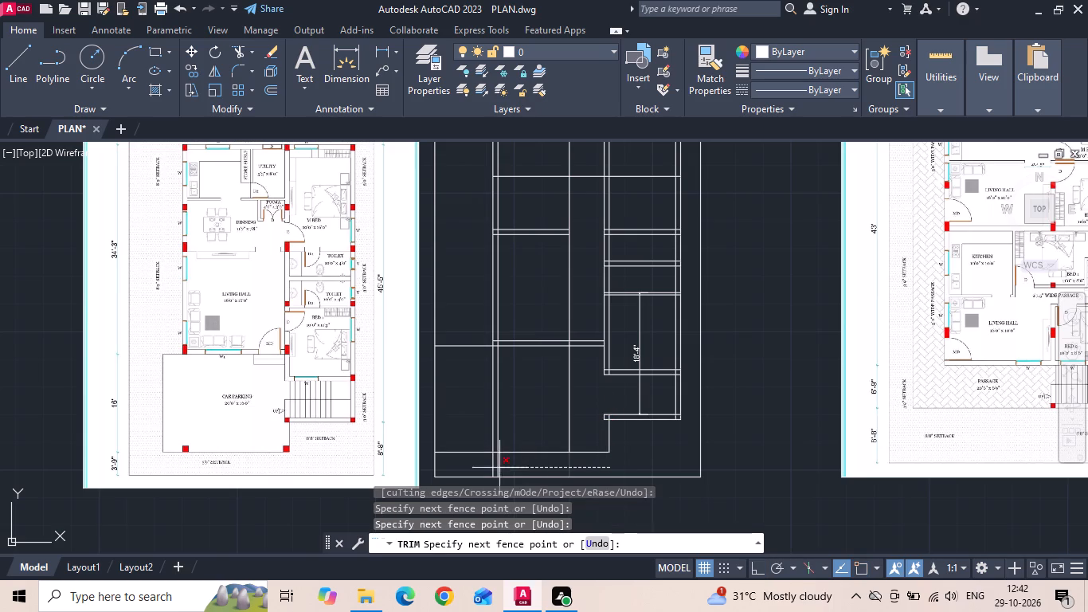
click(468, 468)
drag(476, 414, 506, 424)
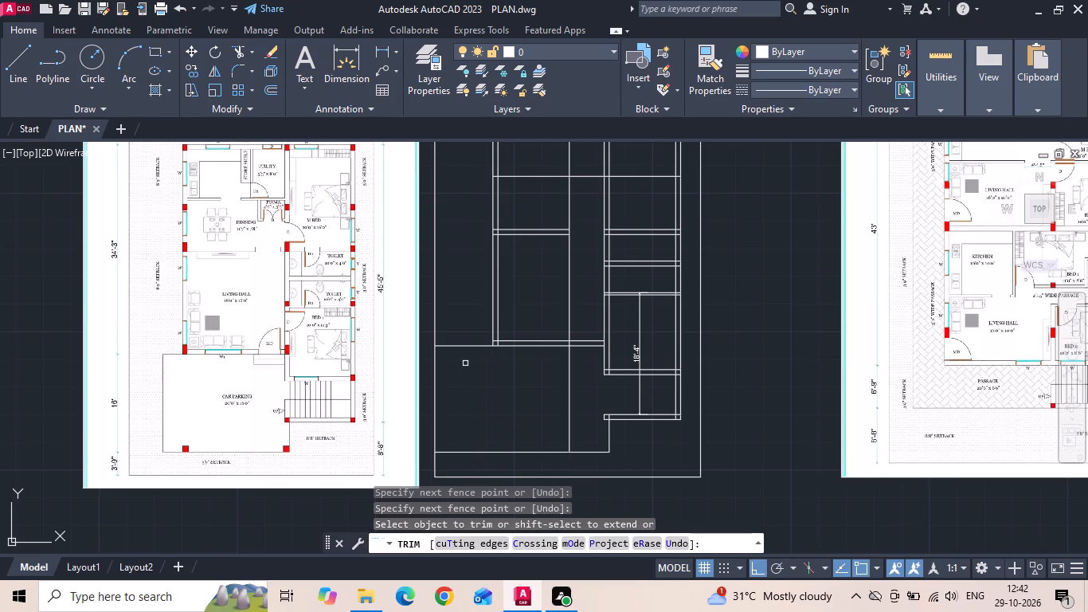
key(Escape)
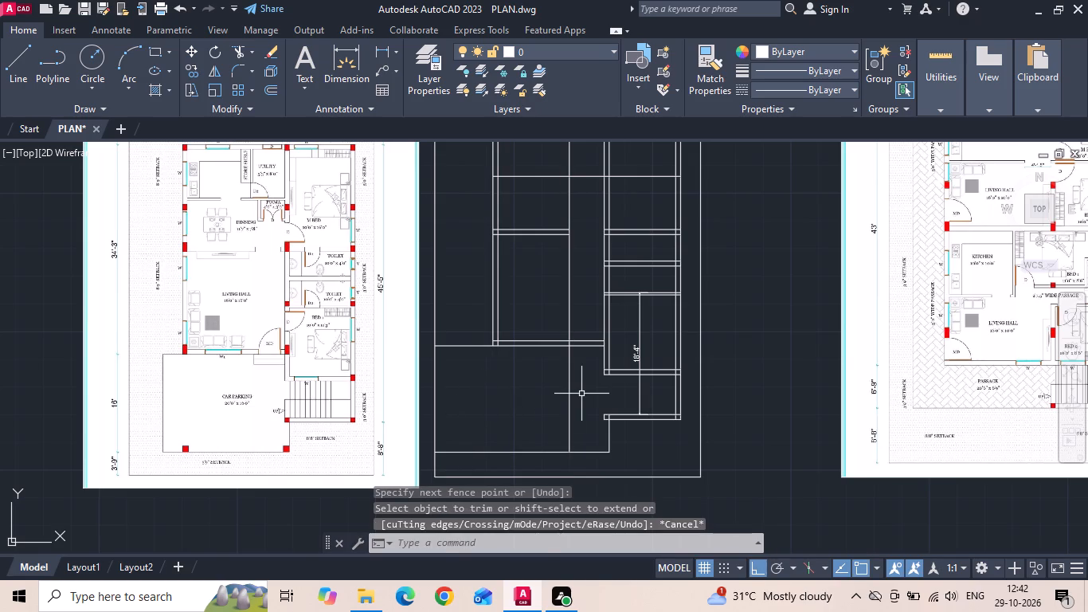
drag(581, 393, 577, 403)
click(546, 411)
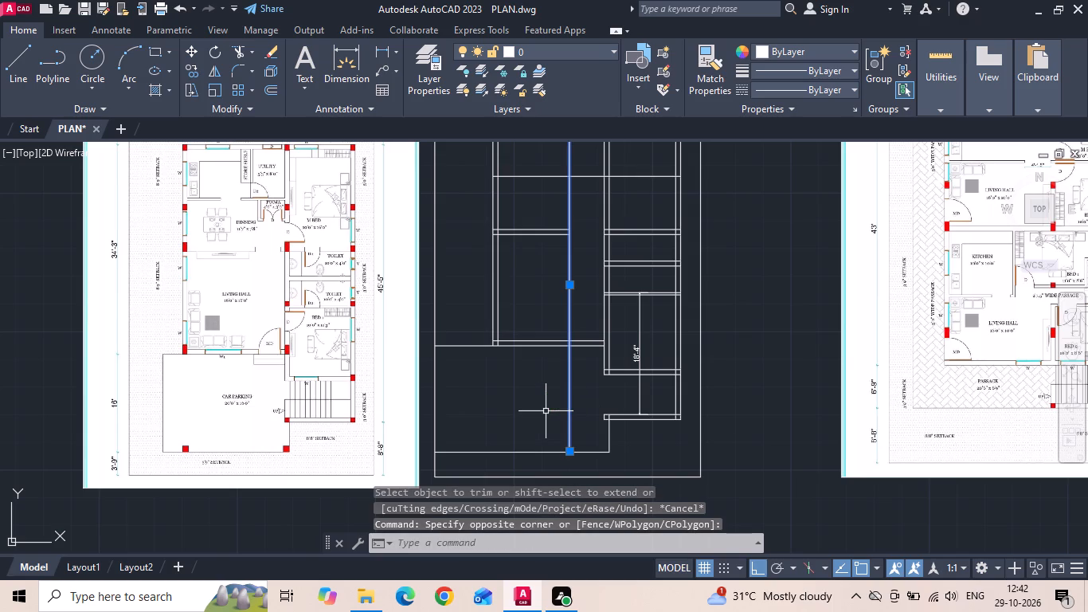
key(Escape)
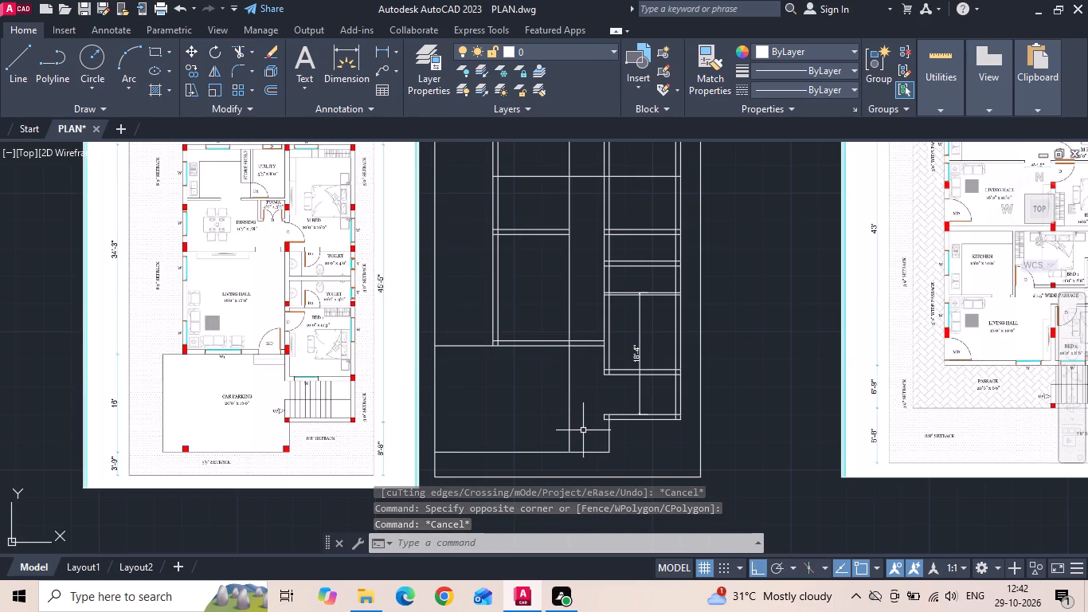
Offset Bed 1's side wall line facing the living hall 20' toward the left setback to mark the car parking's outer edge.
key(o)
key(space)
scroll(174, 448, up, 2)
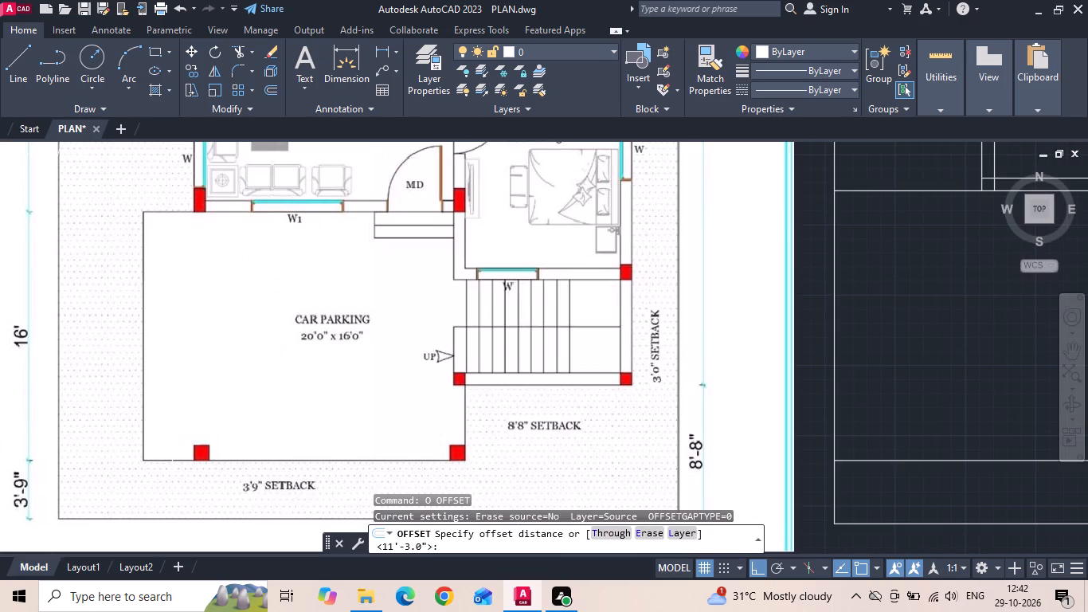
text(20)
key(apostrophe)
key(Return)
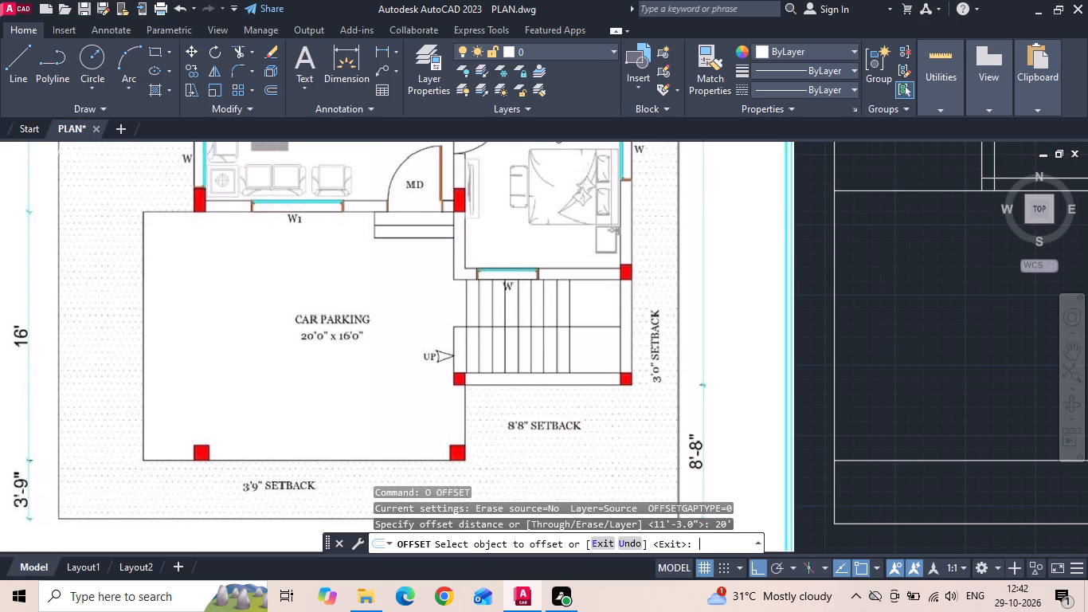
scroll(172, 445, down, 2)
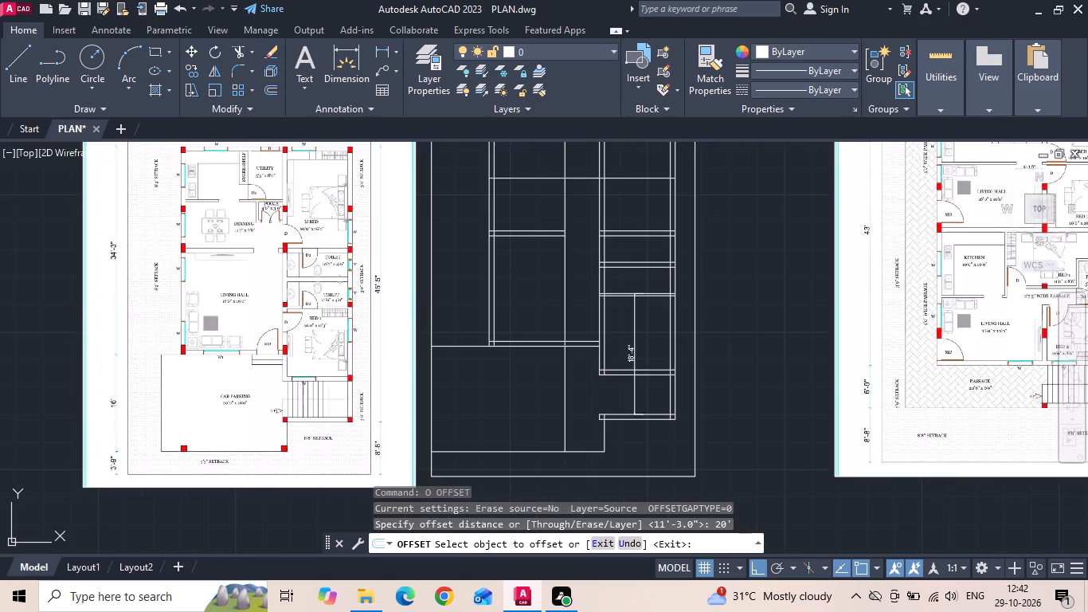
click(601, 360)
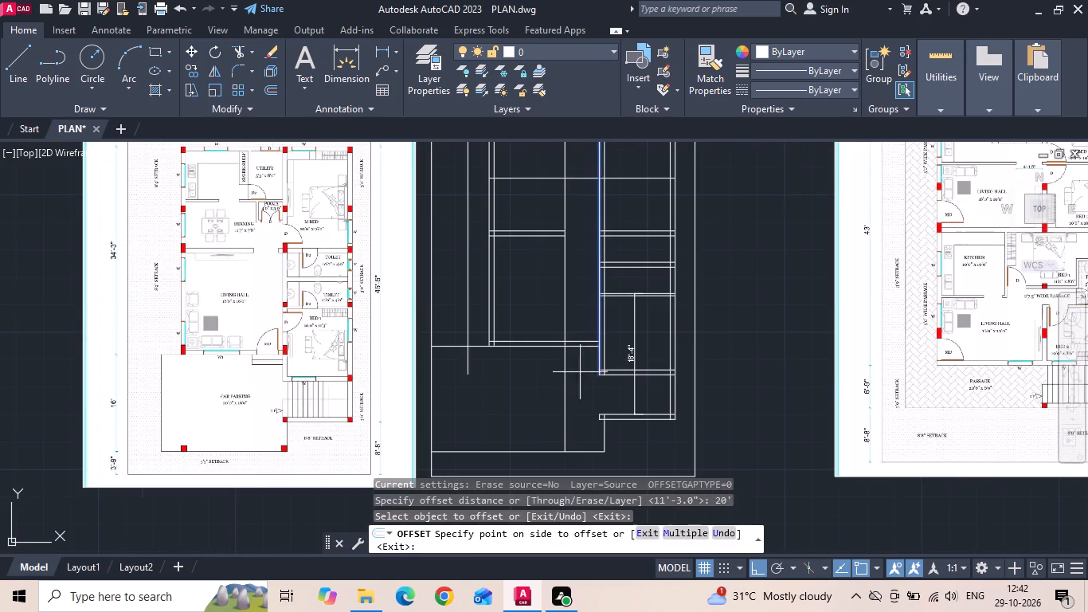
click(558, 379)
Extend the car parking's outer edge line down to the front setback line.
text(EX)
key(space)
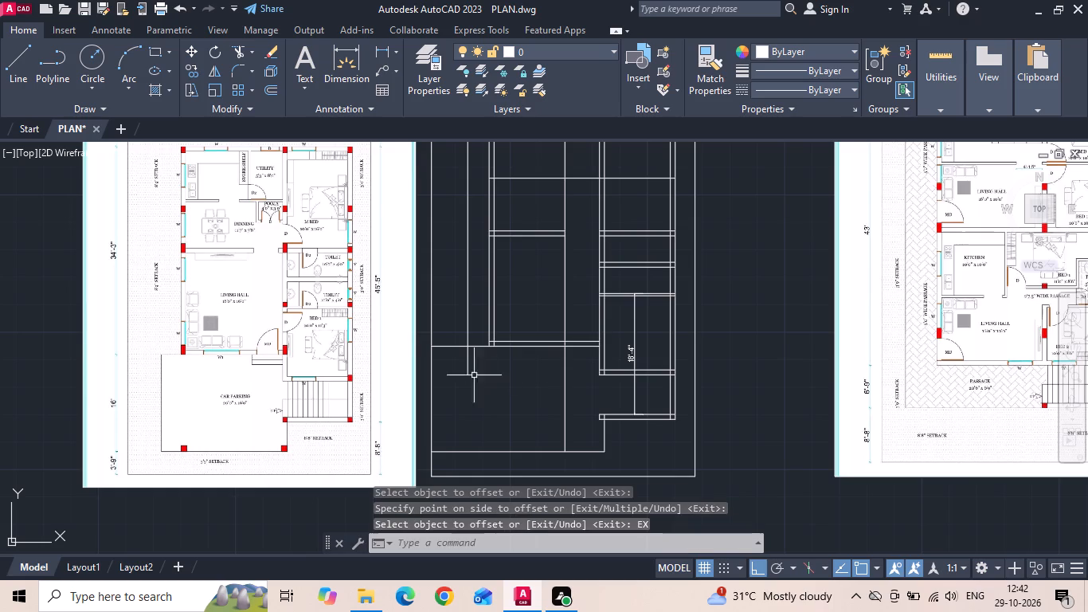
text(EX)
key(space)
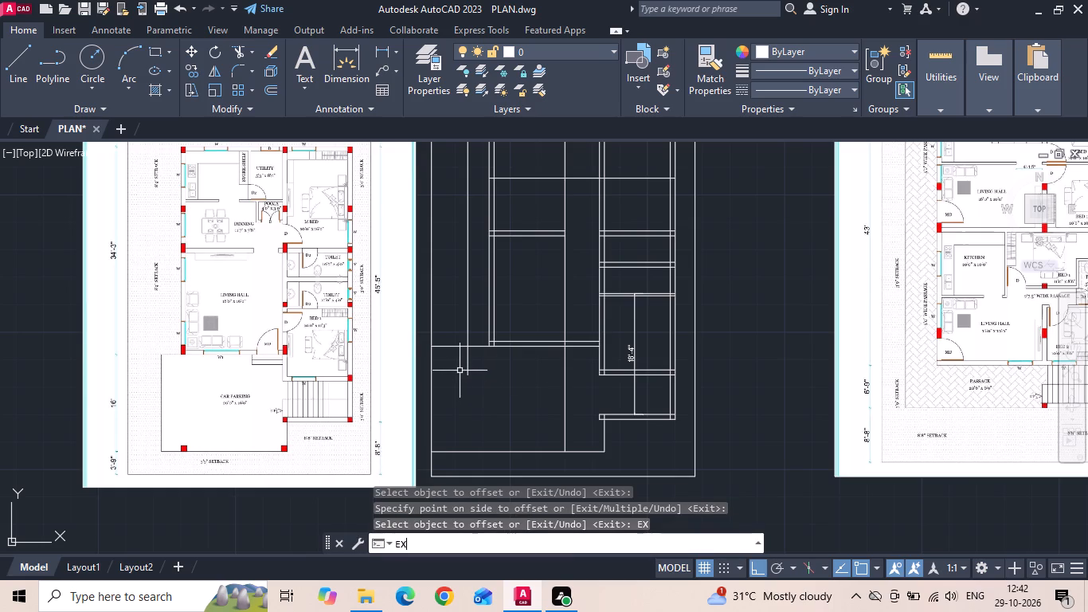
key(space)
drag(460, 366, 499, 389)
key(Escape)
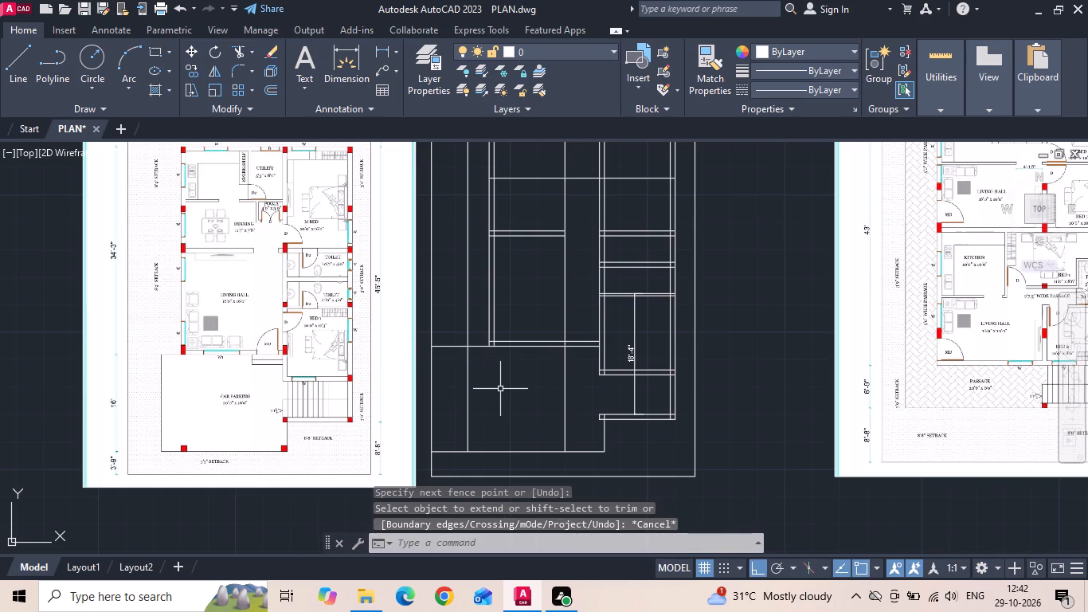
Trim the car parking's upper and lower horizontal lines where they run past its outer edge into the side setback.
text(TR)
key(space)
key(space)
click(474, 323)
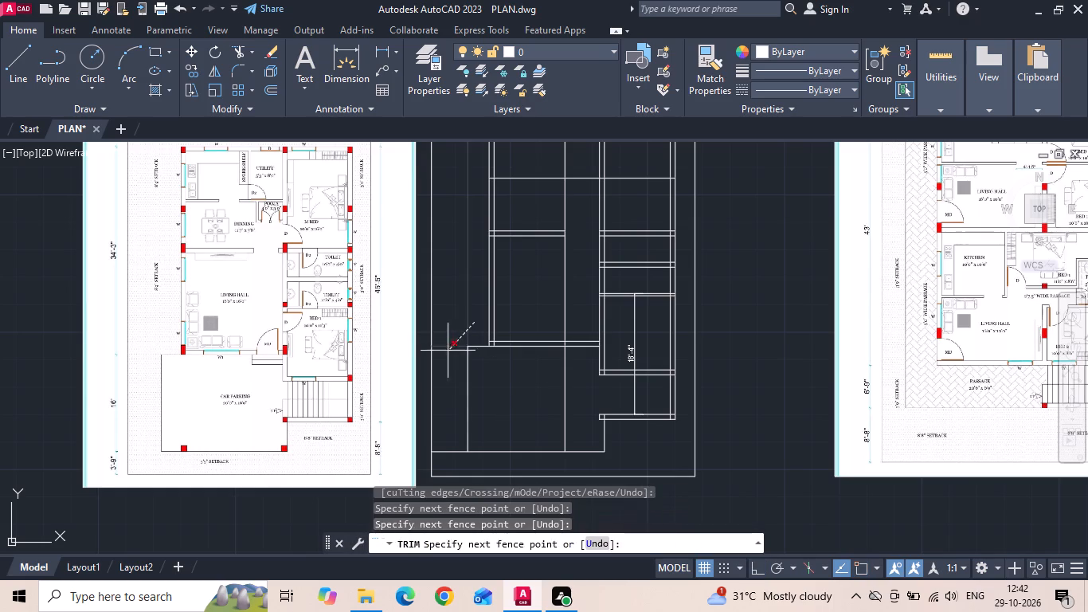
click(445, 355)
click(448, 453)
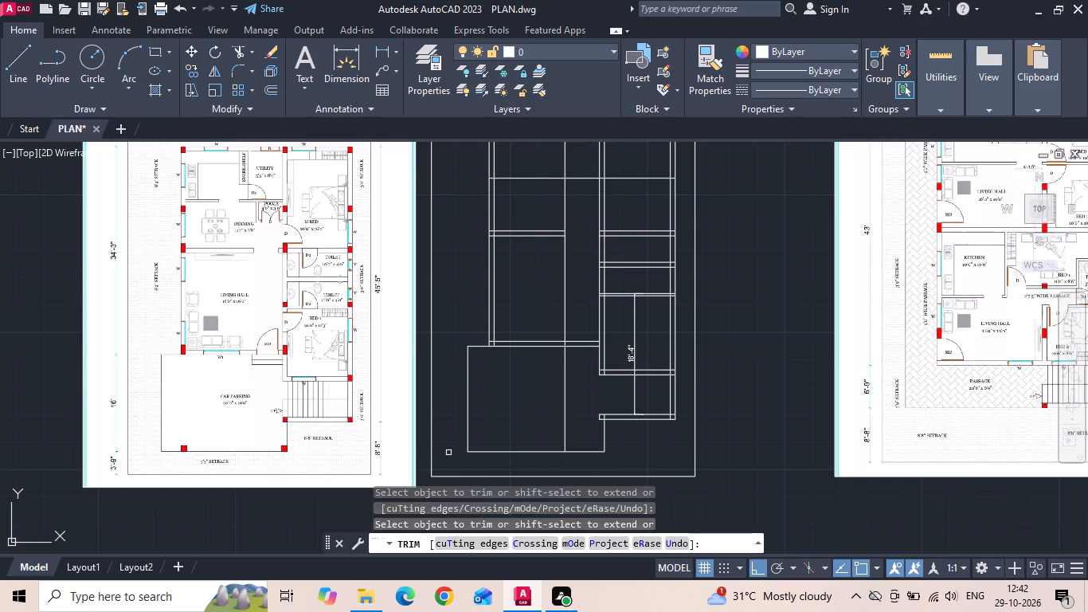
key(Escape)
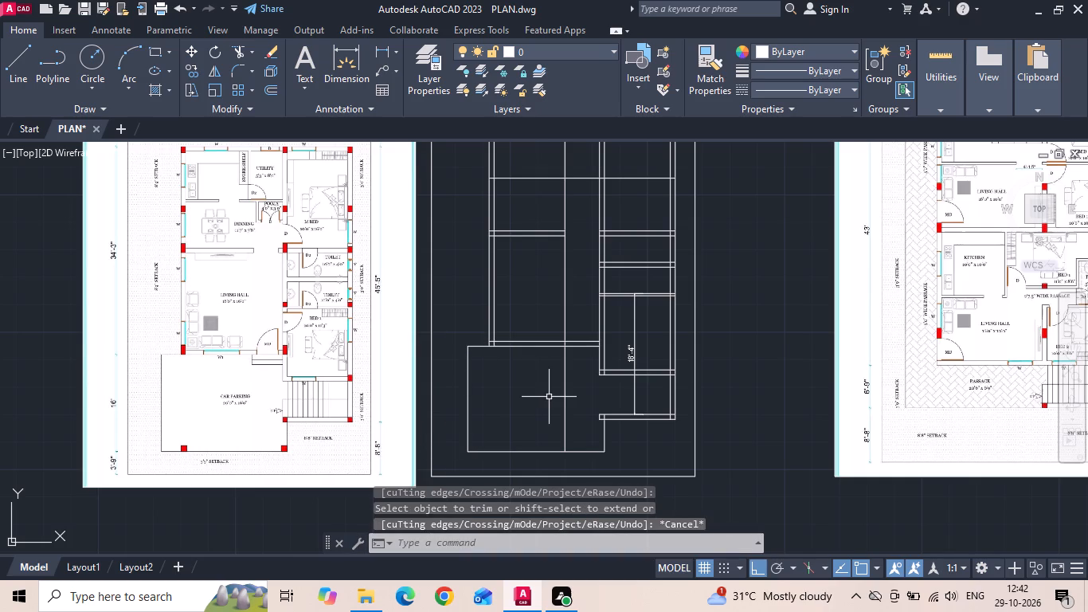
Erase the 18'-4" dimension beside Bed 1 and the staircase.
middle_click(552, 400)
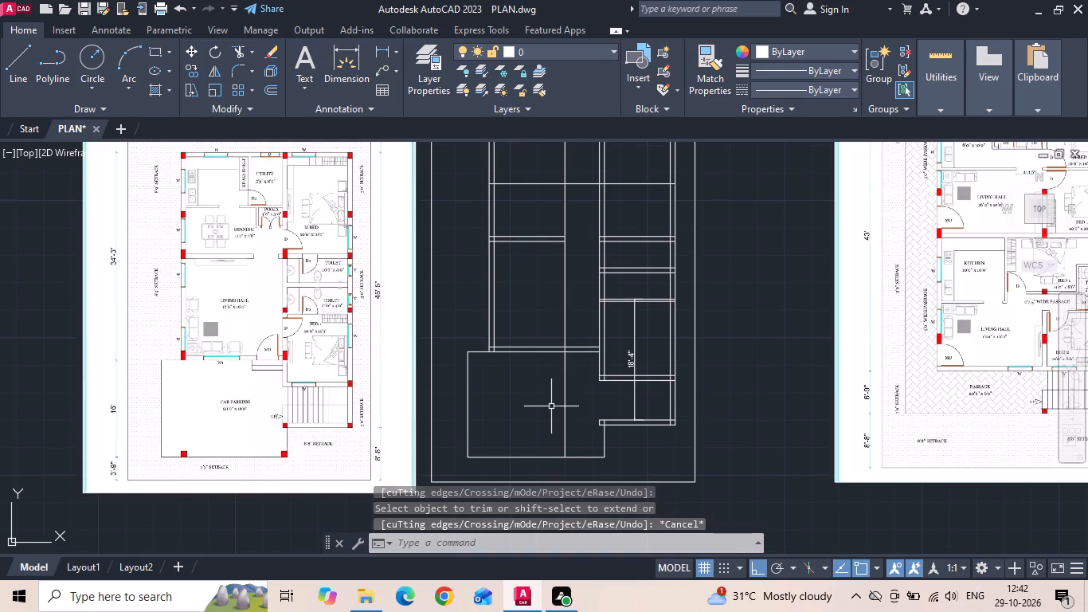
click(645, 357)
click(630, 325)
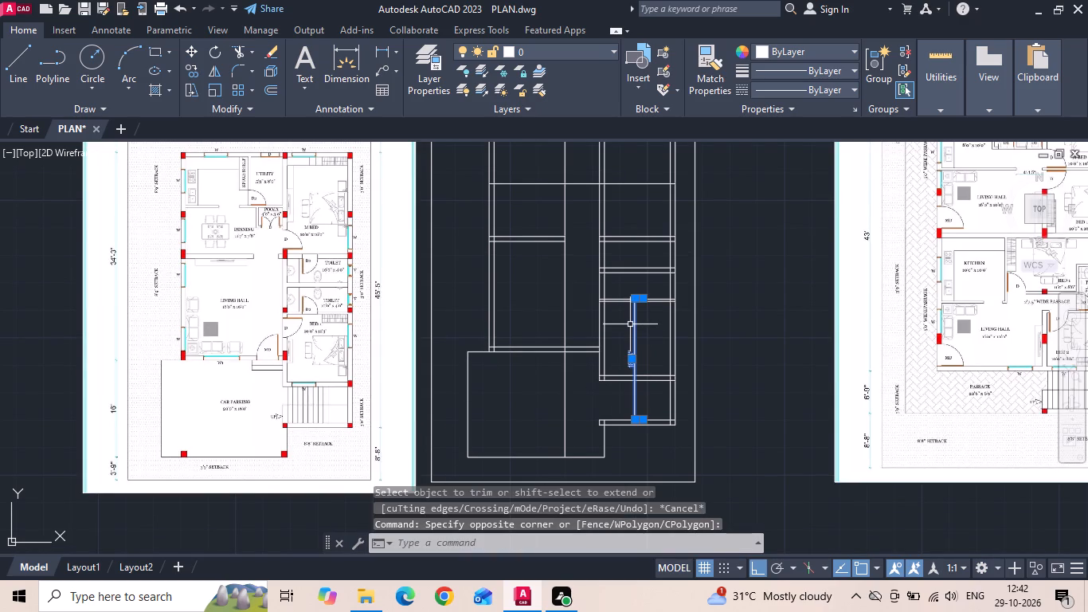
key(Delete)
Measure the utility's depth from the inner line of the top wall to its lower wall line.
middle_drag(636, 331, 659, 426)
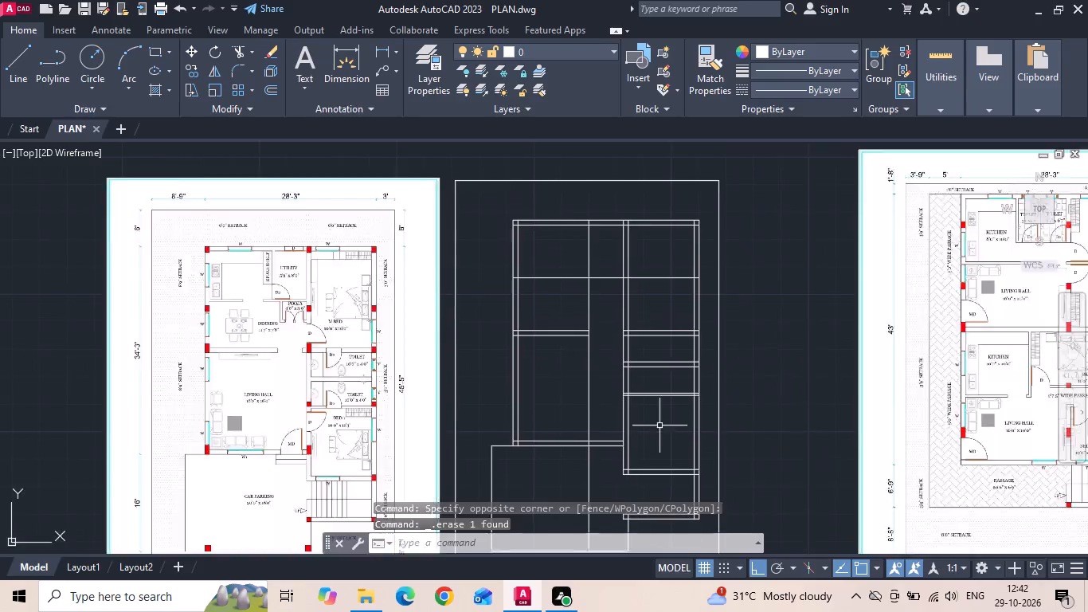
scroll(264, 275, up, 2)
scroll(269, 277, down, 1)
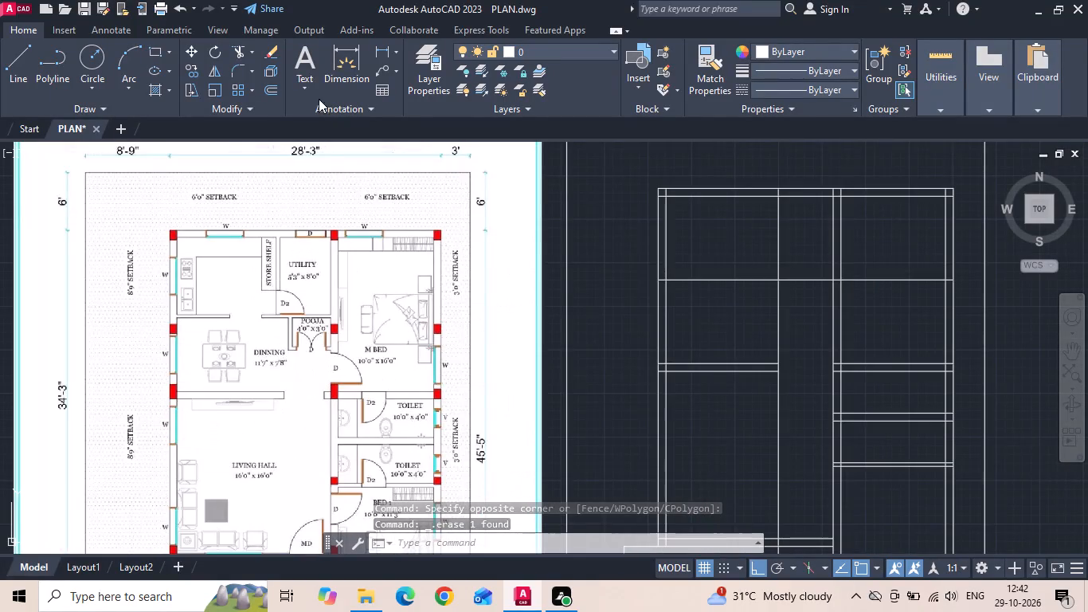
click(388, 52)
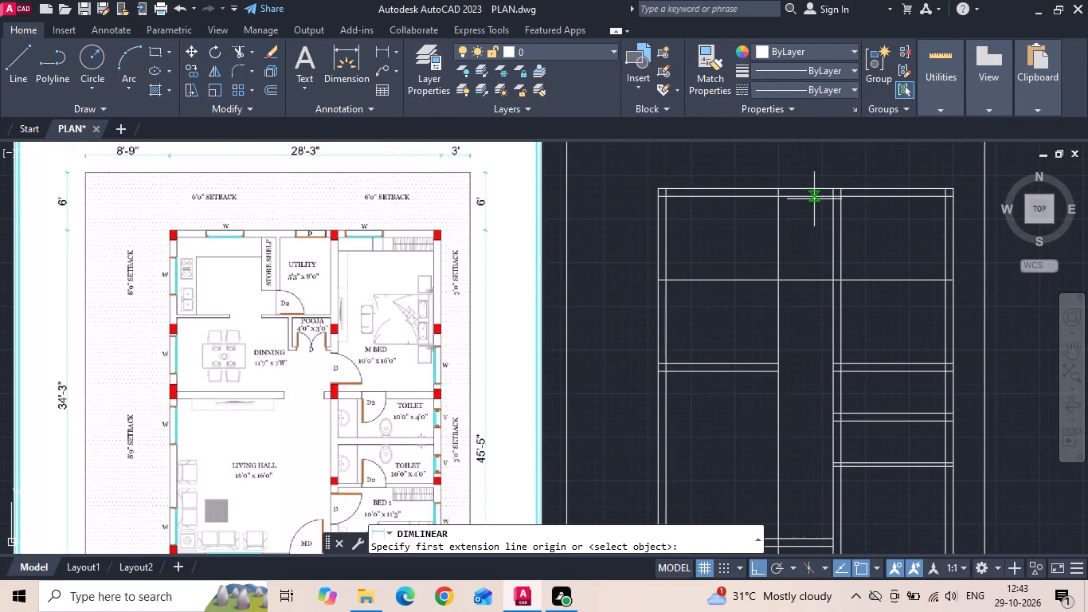
click(814, 199)
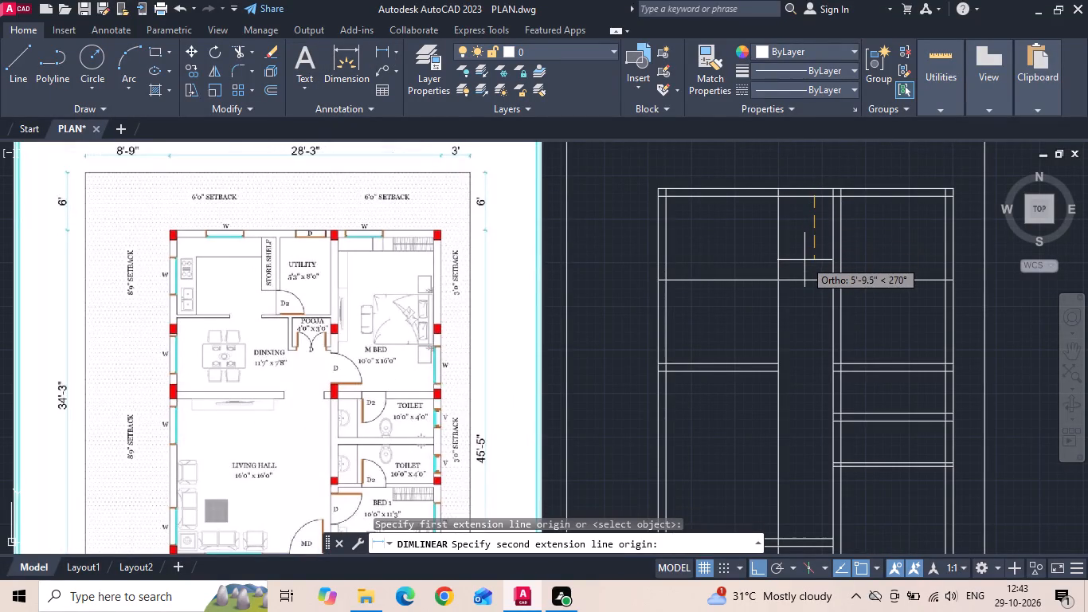
click(812, 281)
scroll(809, 252, up, 1)
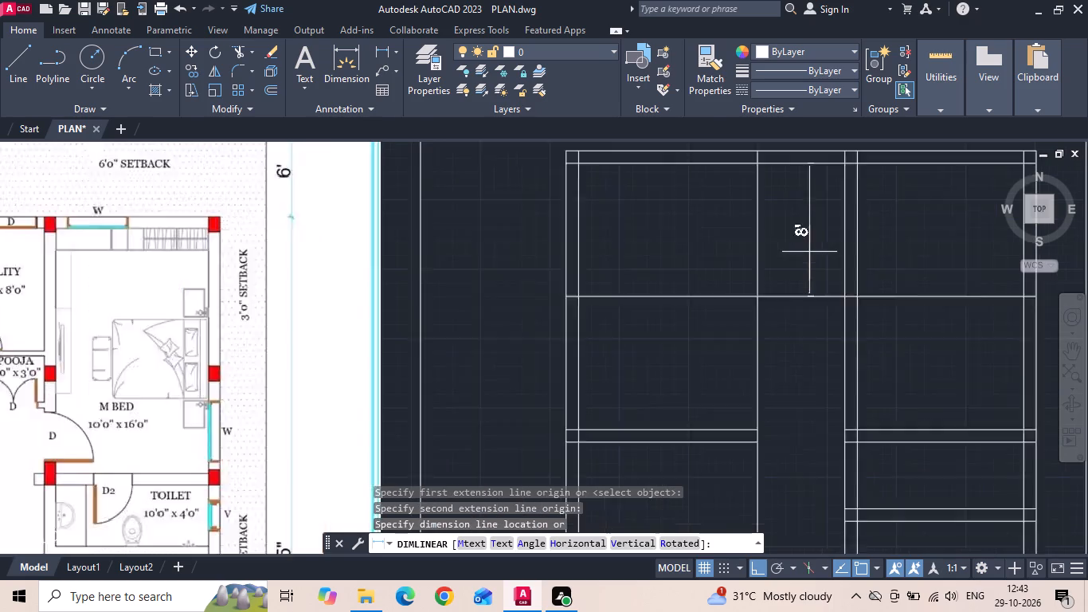
scroll(809, 252, up, 1)
scroll(809, 252, down, 2)
key(Escape)
Offset the utility's lower wall line 4" downward and its side wall line 4" toward the kitchen to give both walls thickness.
text(O)
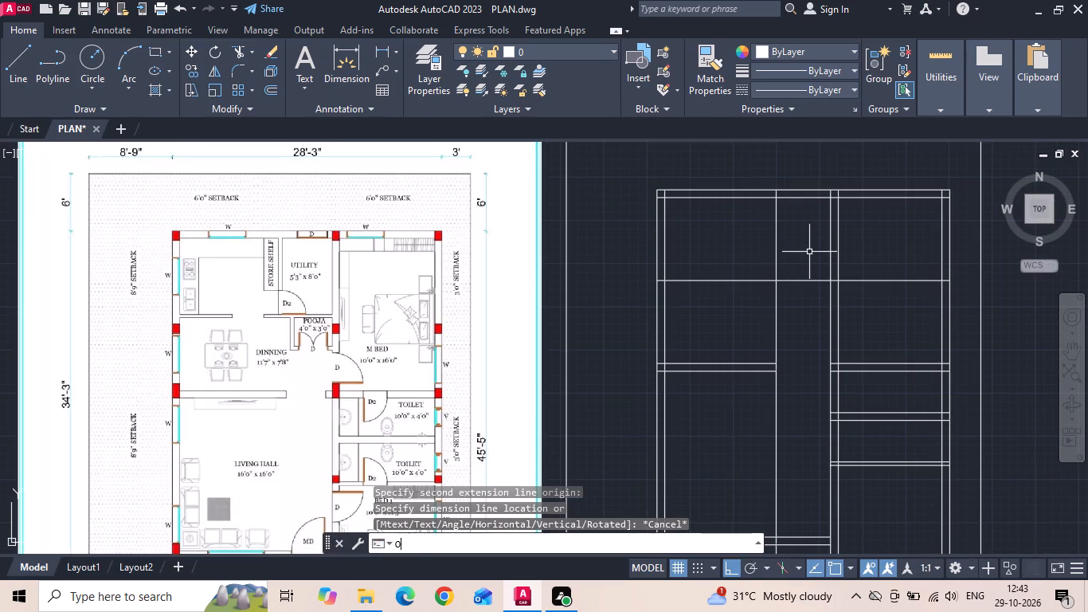
key(space)
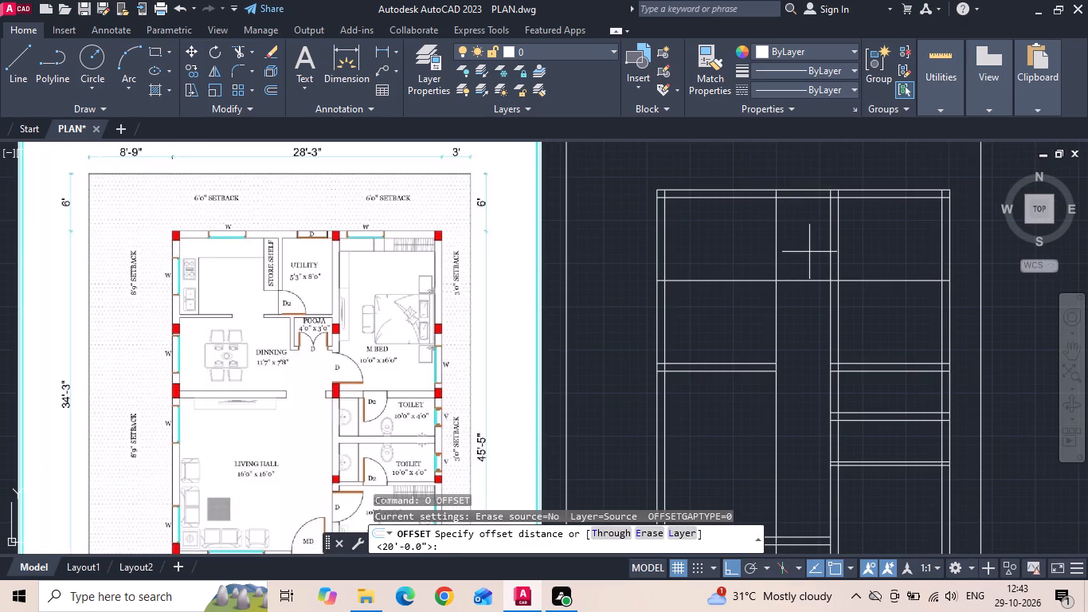
text(4)
key(space)
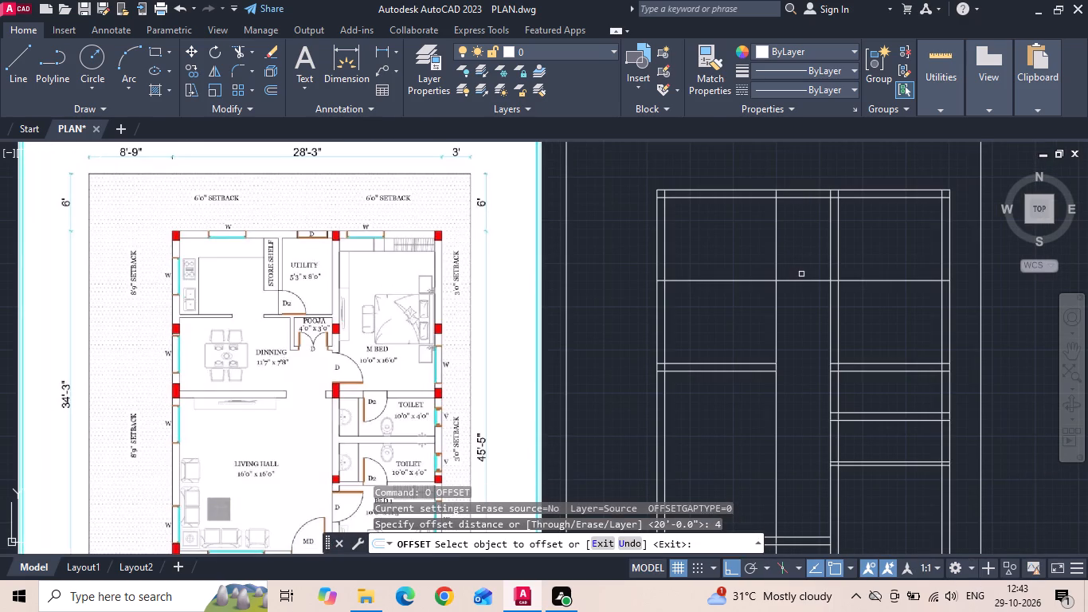
click(800, 282)
click(800, 310)
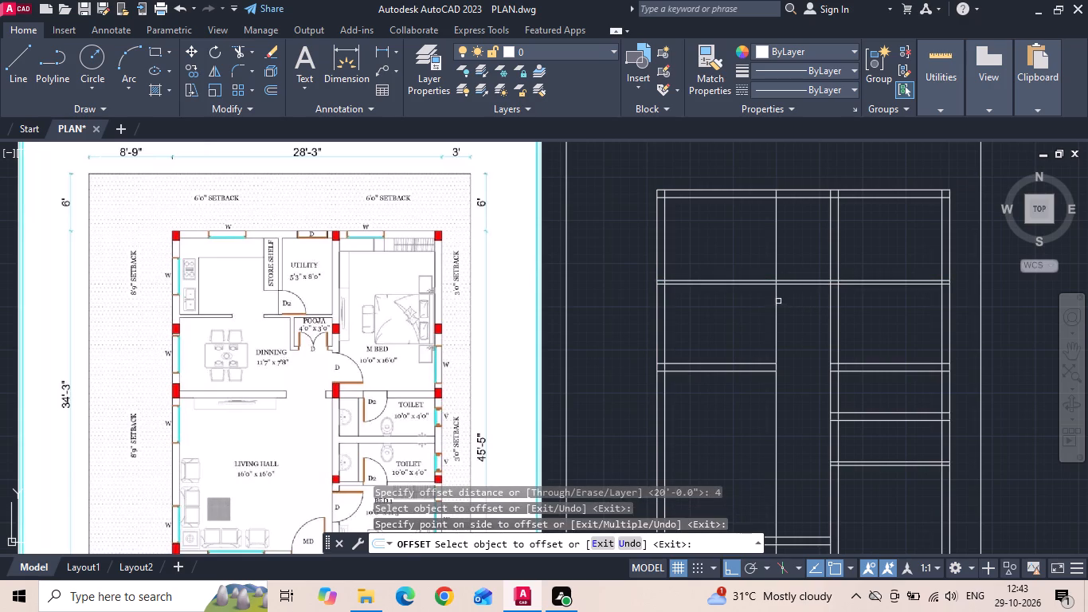
click(776, 302)
click(728, 312)
key(Escape)
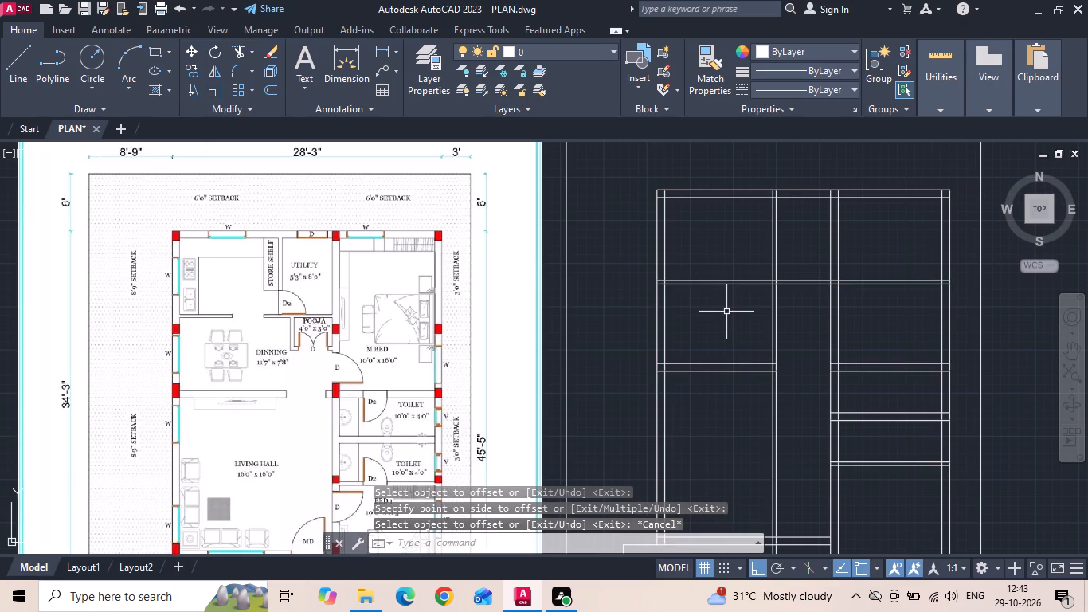
Offset the lower line of the utility's lower wall 3' downward to mark the pooja's depth.
text(O)
key(space)
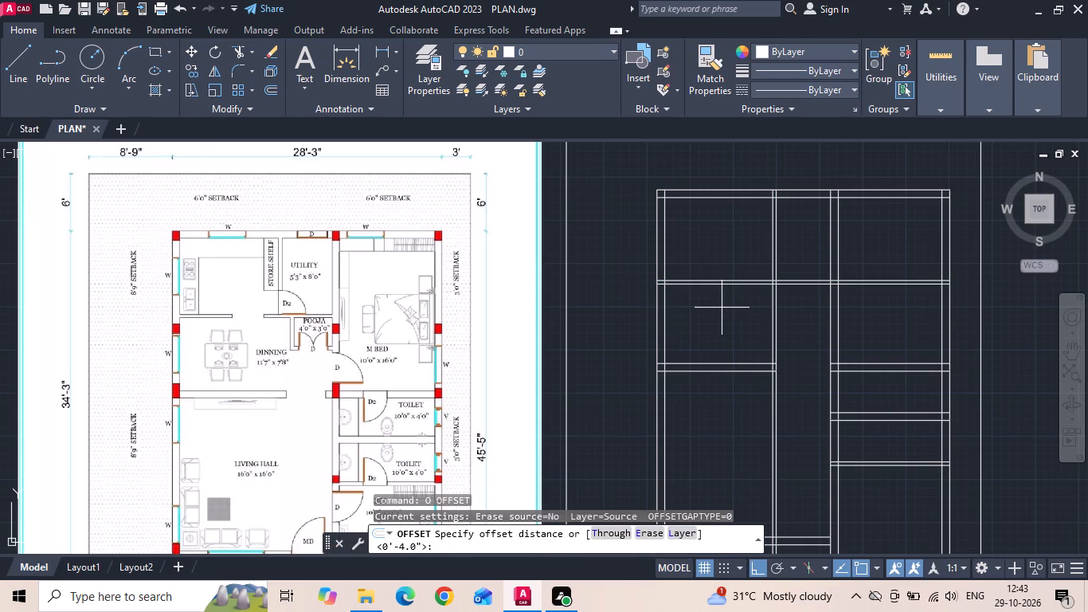
key(3)
key(apostrophe)
key(space)
click(800, 284)
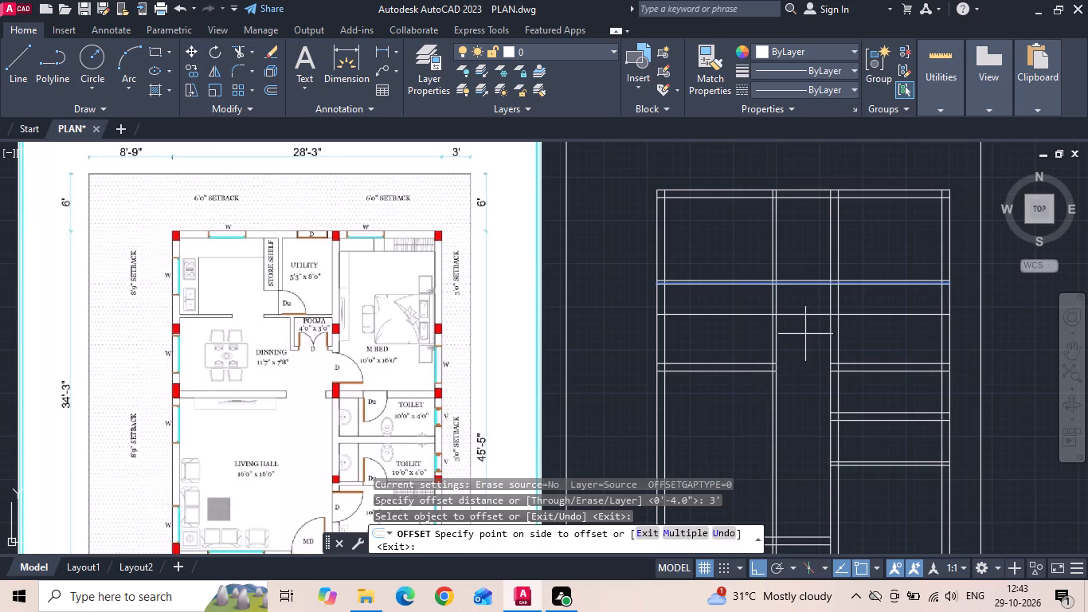
click(805, 335)
key(Escape)
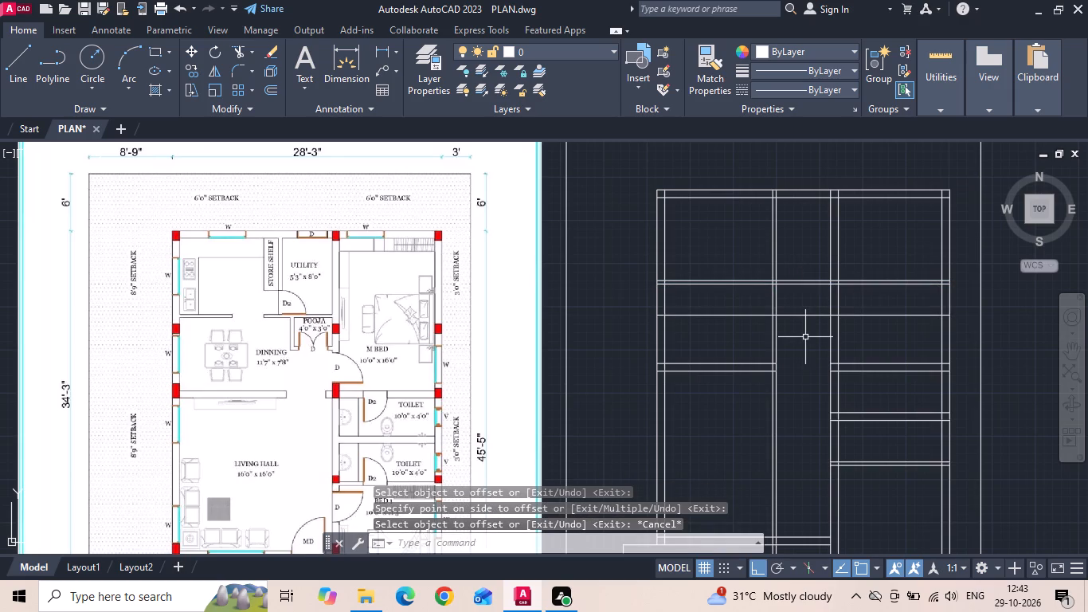
Offset the M Bed's side wall line 4' toward the dining to mark the pooja's width.
text(O 4)
key(apostrophe)
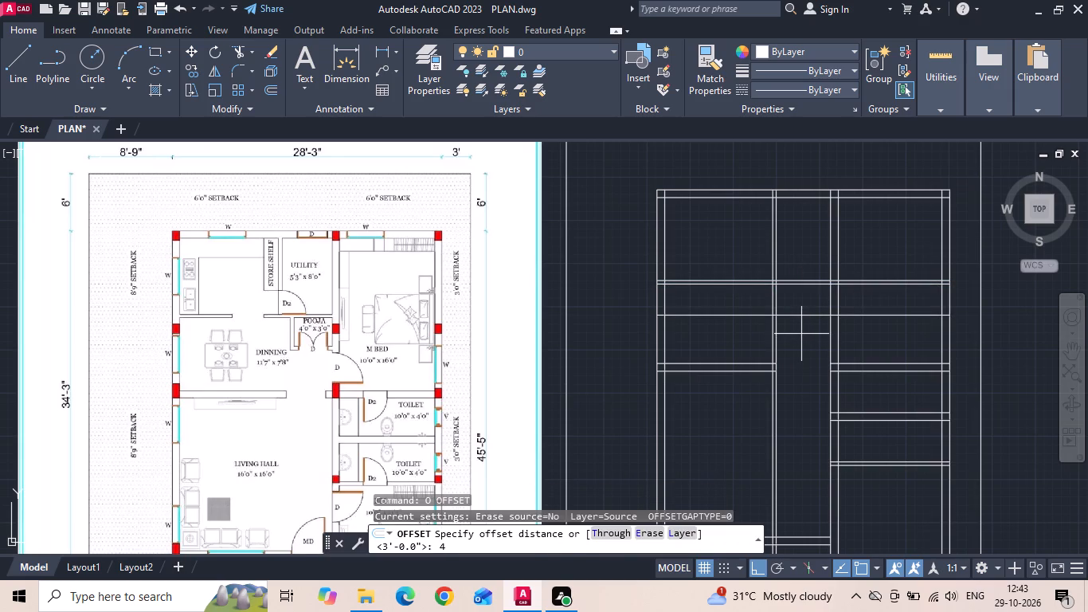
key(Return)
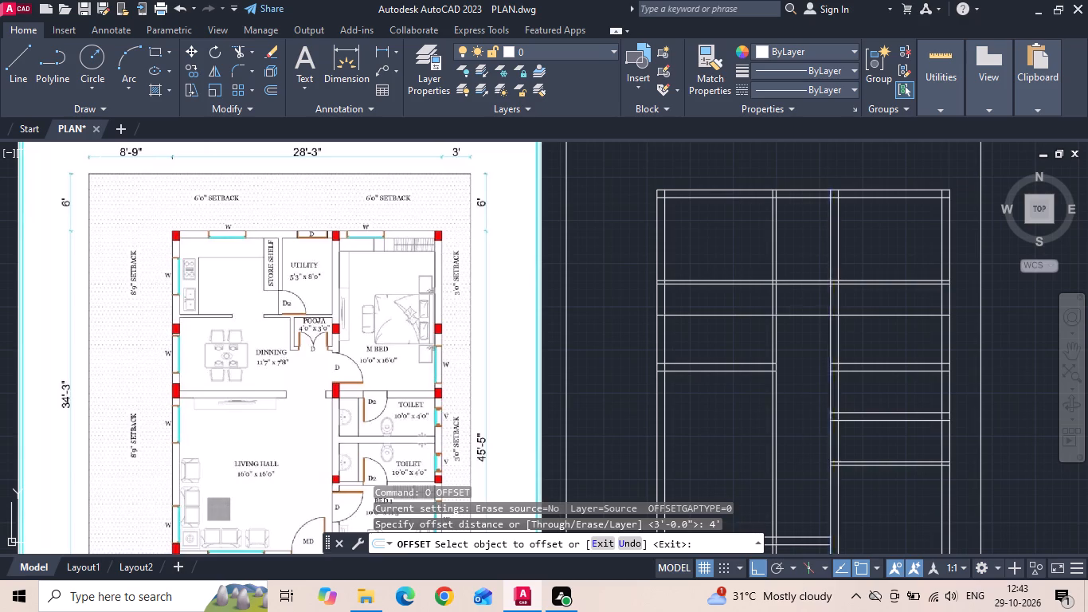
click(830, 327)
click(813, 343)
key(Escape)
Offset the pooja's side line 4" toward the dining to form its wall thickness.
text(O)
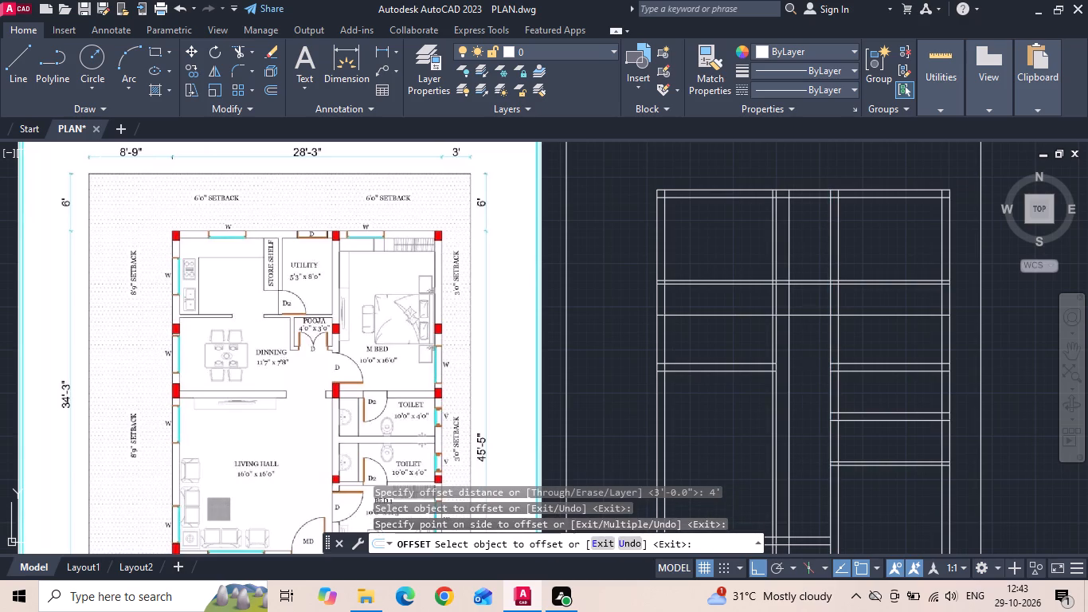
key(space)
text(4)
key(space)
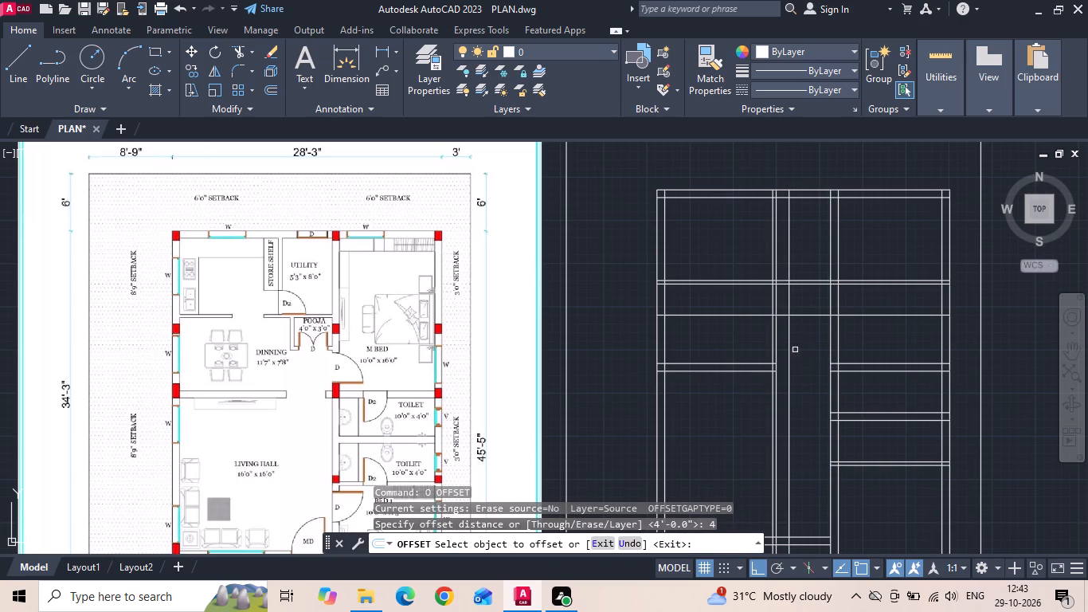
scroll(785, 337, up, 1)
click(789, 330)
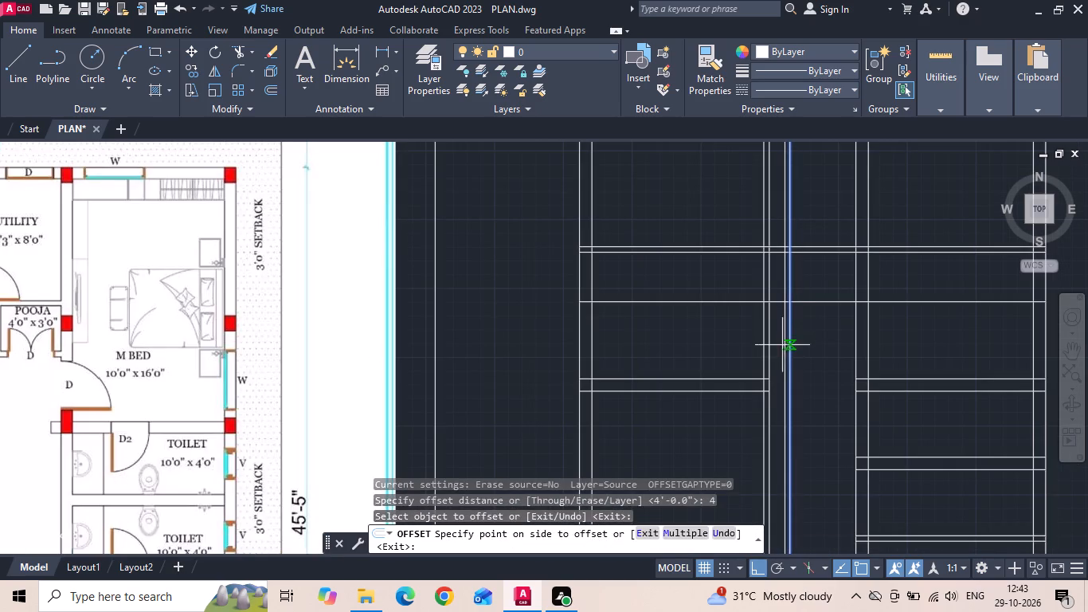
click(781, 347)
key(Escape)
Trim the pooja's side wall lines through the utility and below the pooja, and the kitchen-utility wall lines below the utility's lower wall.
scroll(776, 347, down, 1)
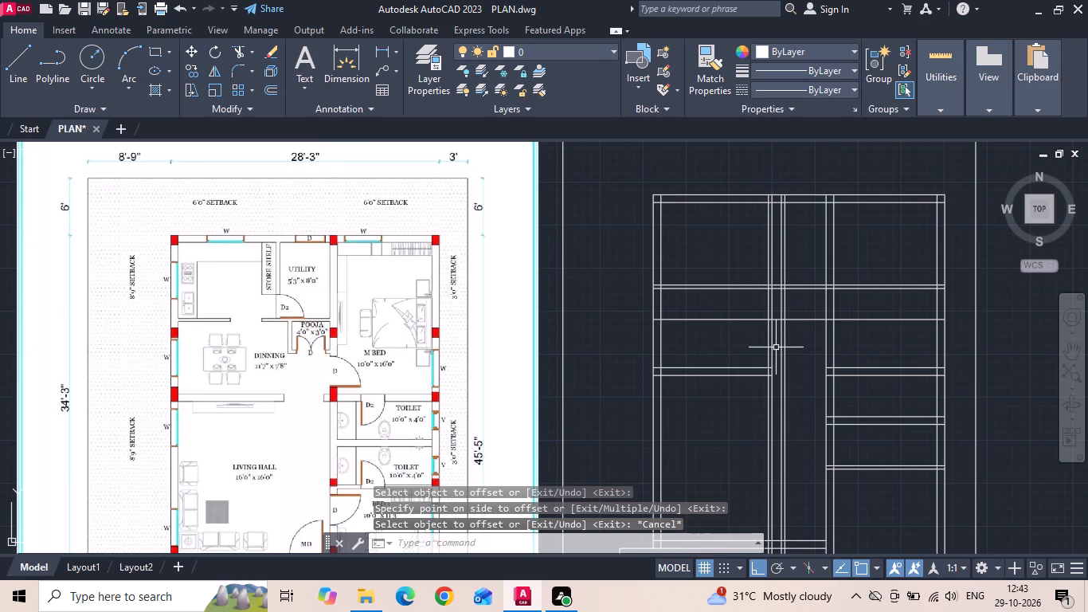
text(TR)
key(space)
key(space)
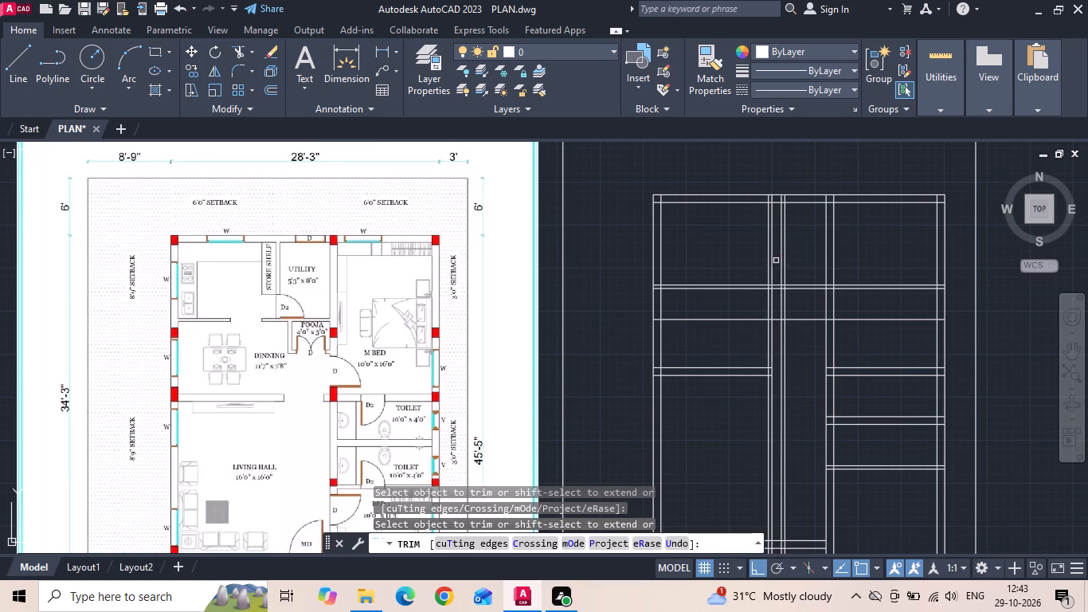
click(779, 245)
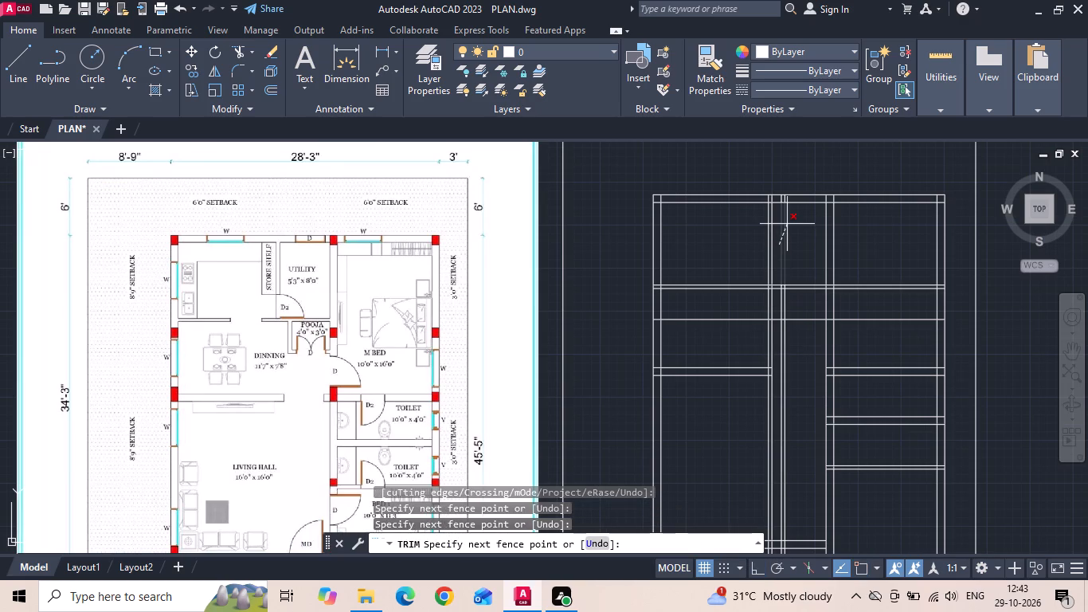
click(787, 224)
click(771, 298)
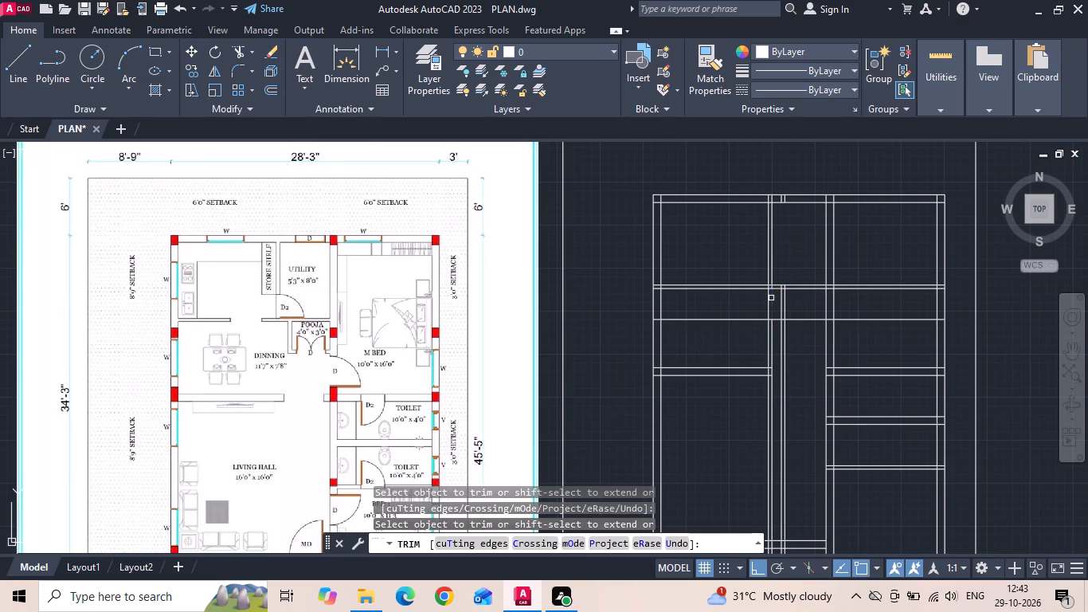
click(766, 306)
click(767, 335)
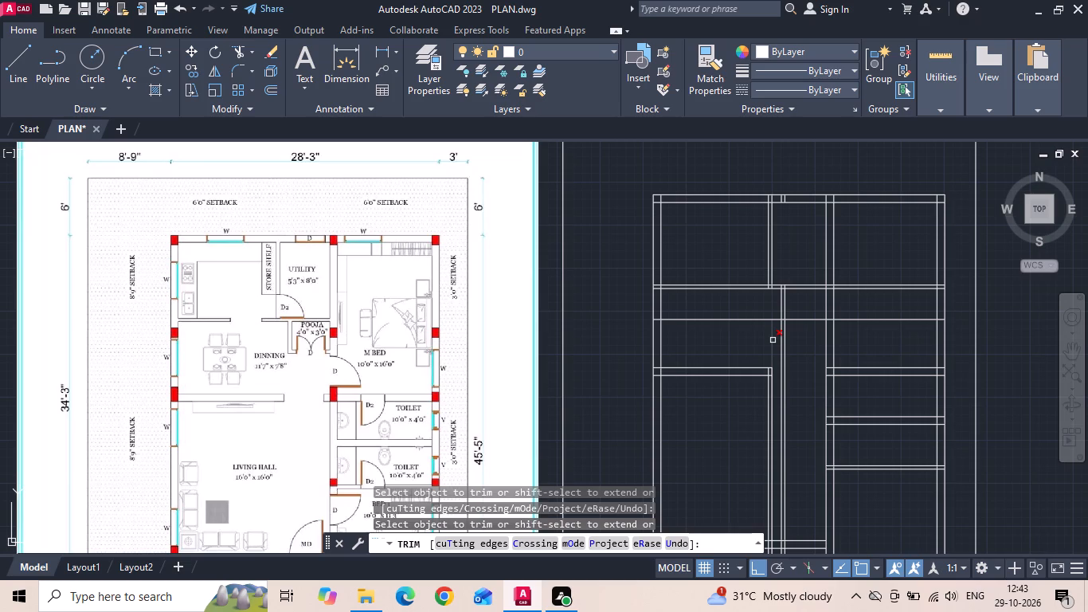
click(773, 340)
click(770, 394)
click(767, 406)
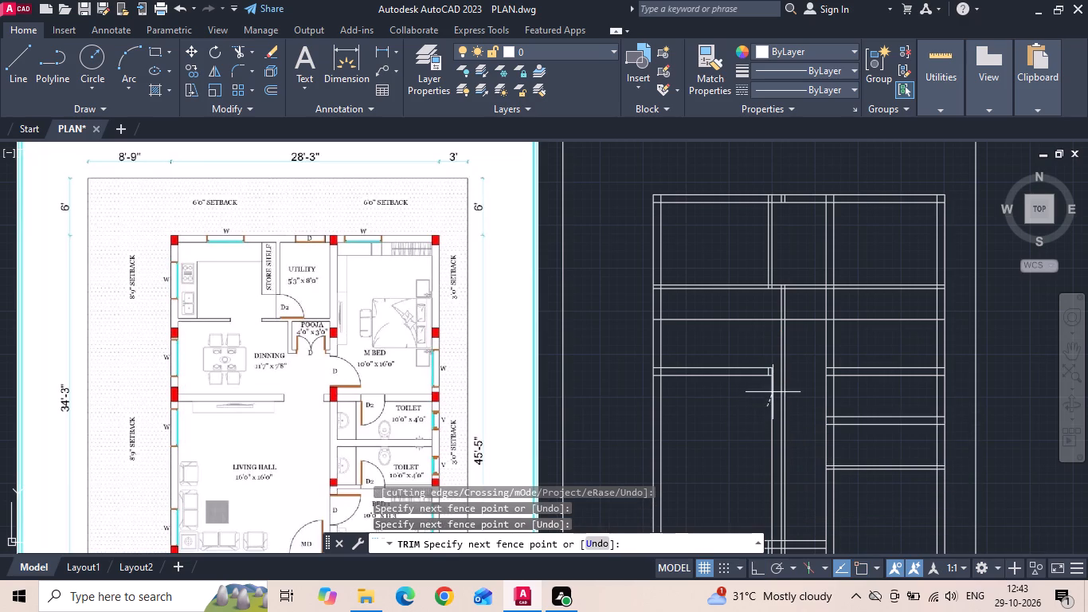
click(780, 396)
click(777, 390)
click(791, 377)
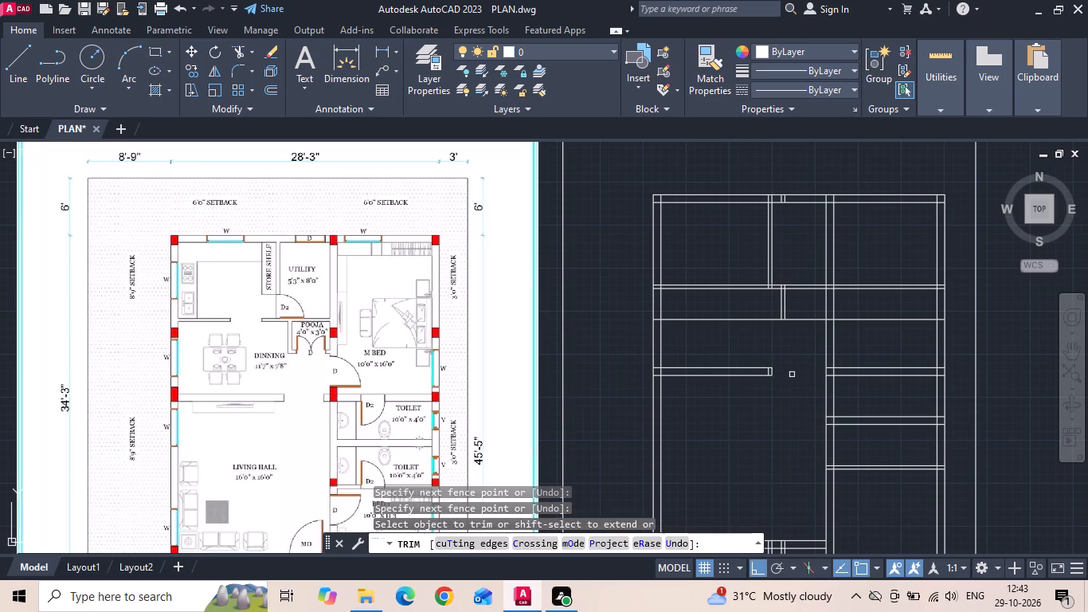
key(Escape)
Offset the pooja's lower line 4" downward to form its lower wall.
text(O 4)
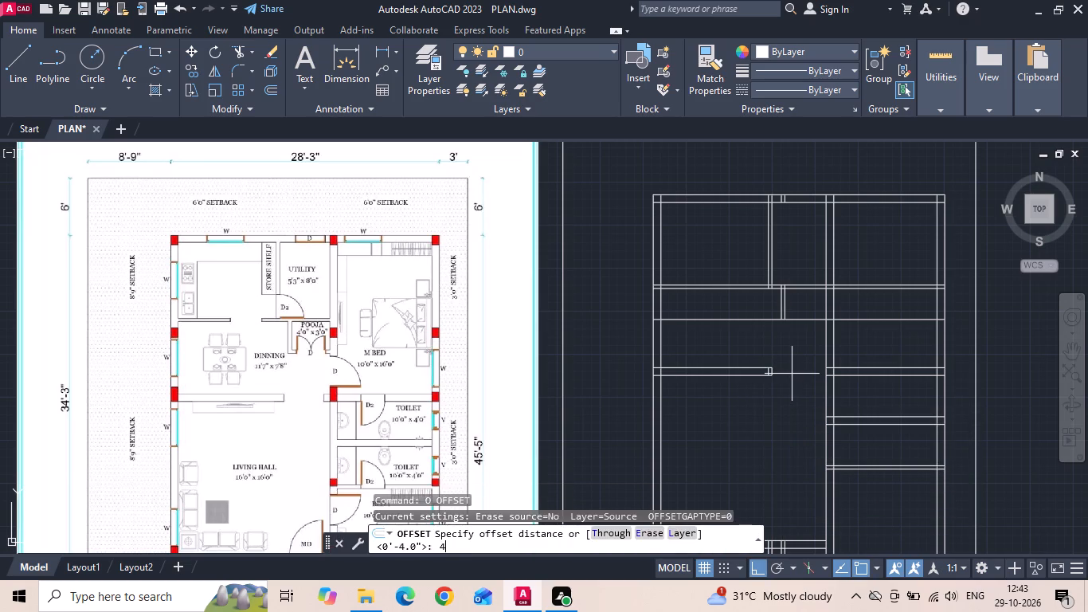
key(space)
click(794, 320)
click(796, 344)
key(Escape)
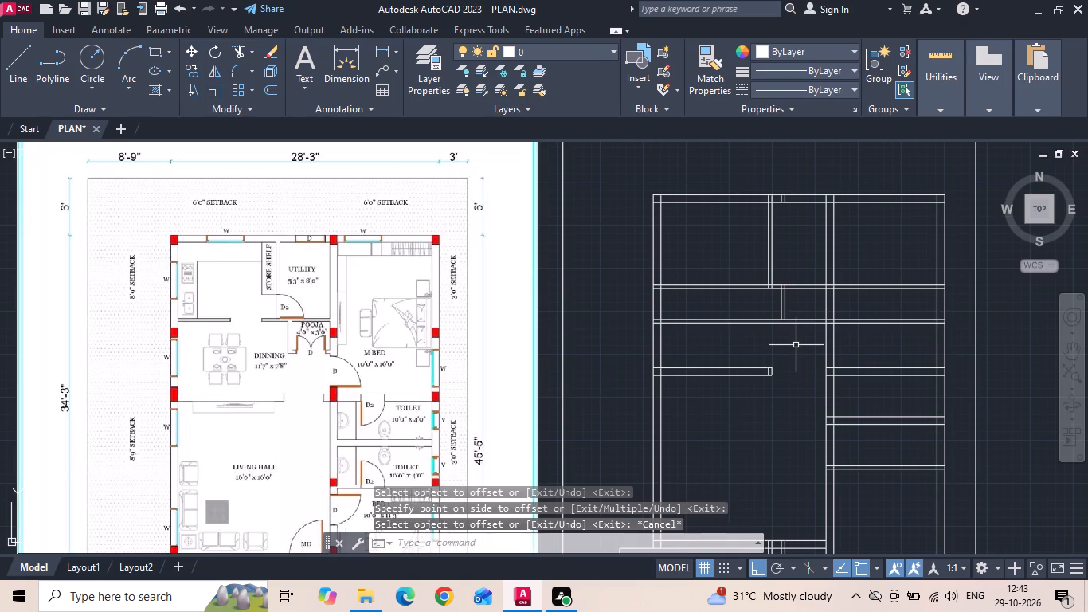
Extend the pooja's dining-side wall line down to the outer line of its lower wall.
text(EX)
key(space)
click(781, 312)
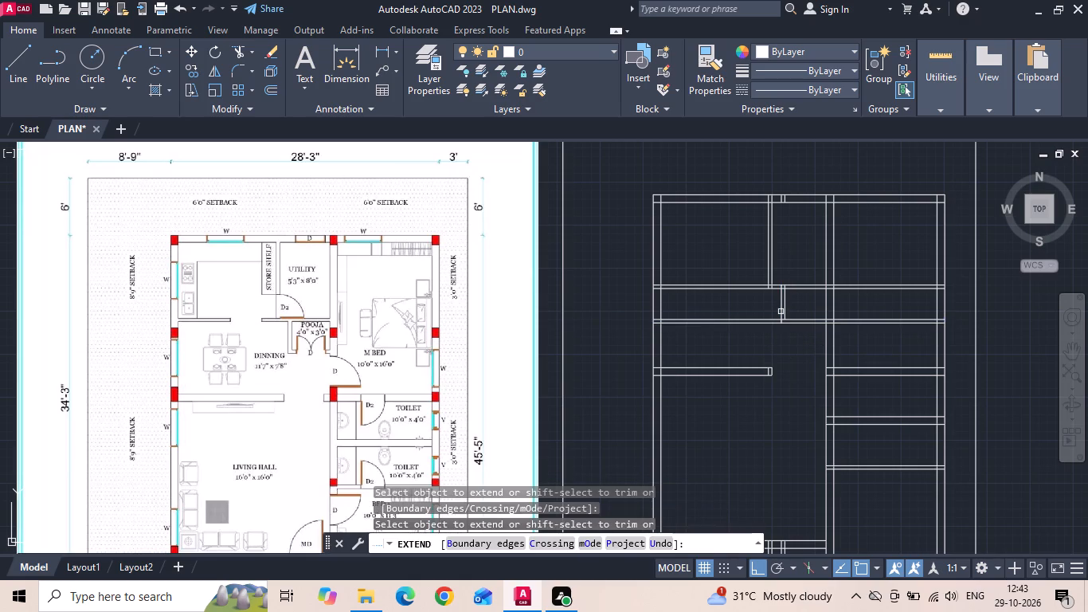
key(Escape)
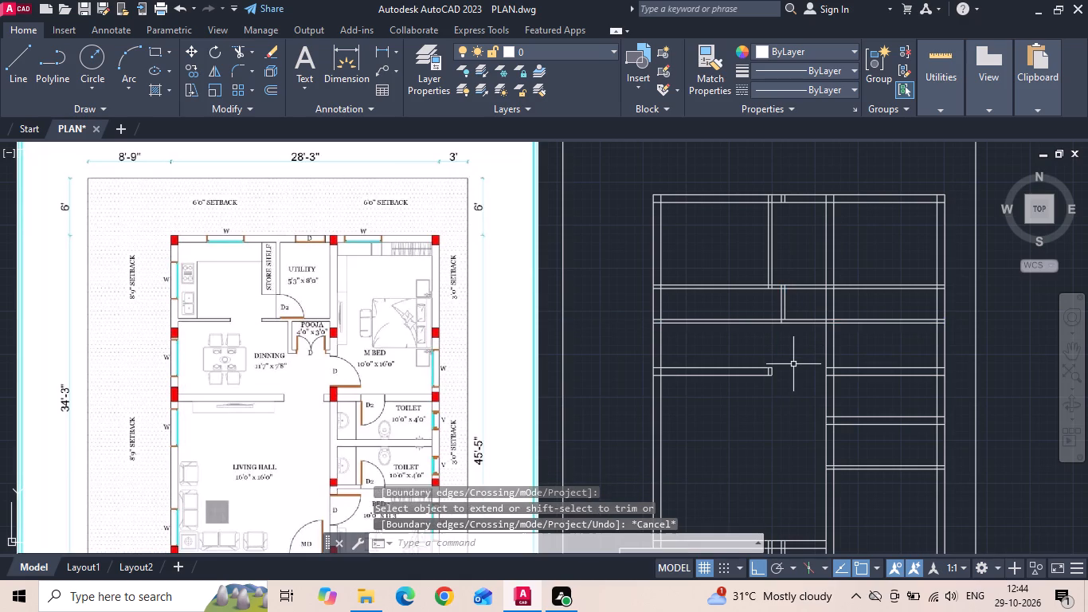
Trim the pooja's lower wall lines where they run through the dining and the M Bed.
text(TR)
key(space)
key(space)
drag(767, 340, 765, 324)
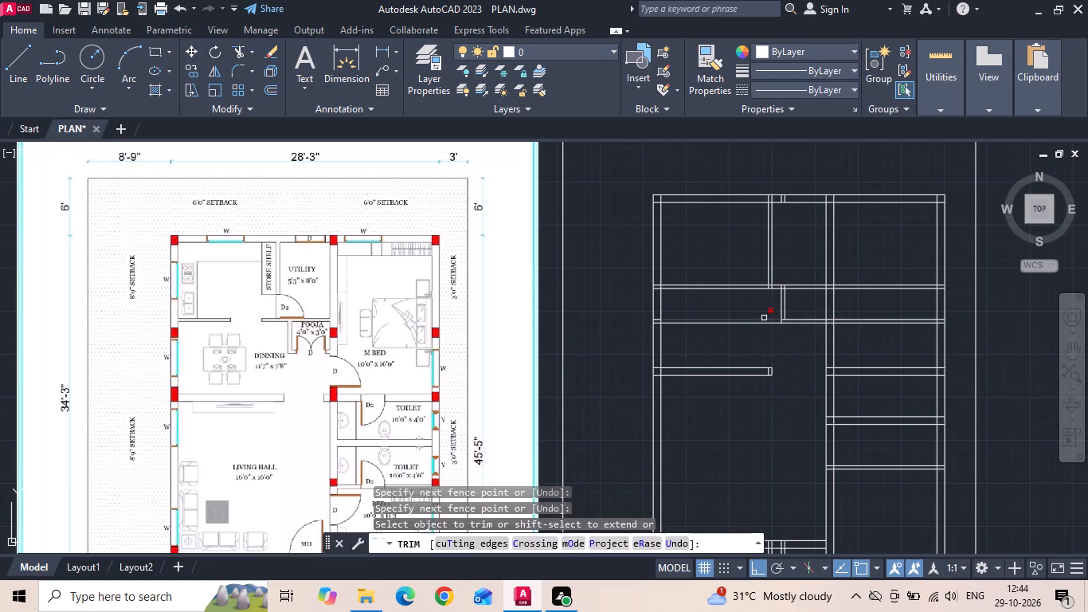
drag(764, 318, 765, 335)
click(761, 323)
drag(862, 333, 863, 332)
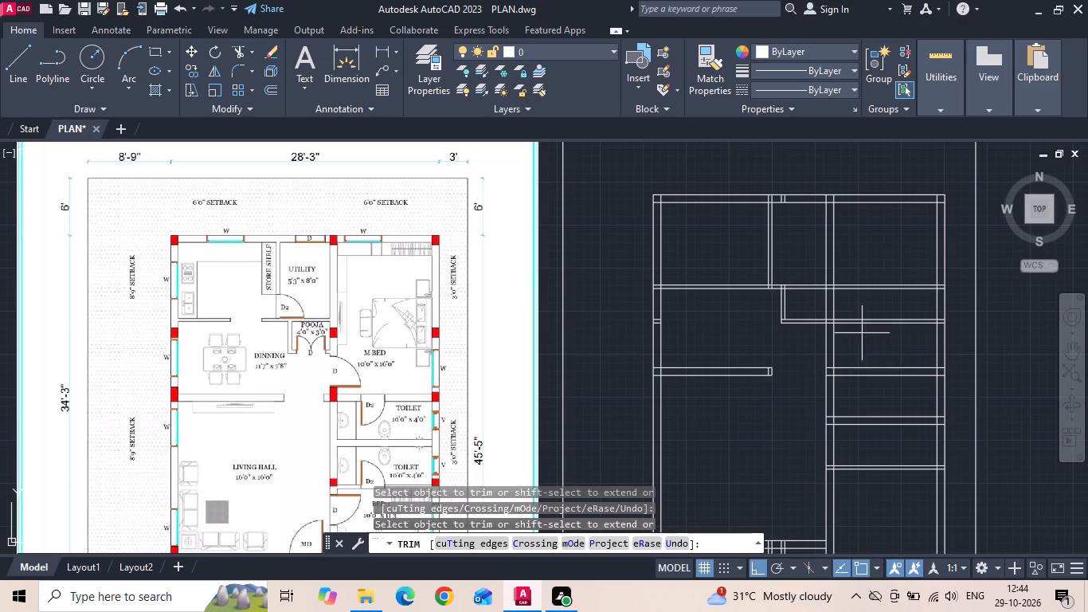
drag(863, 332, 863, 316)
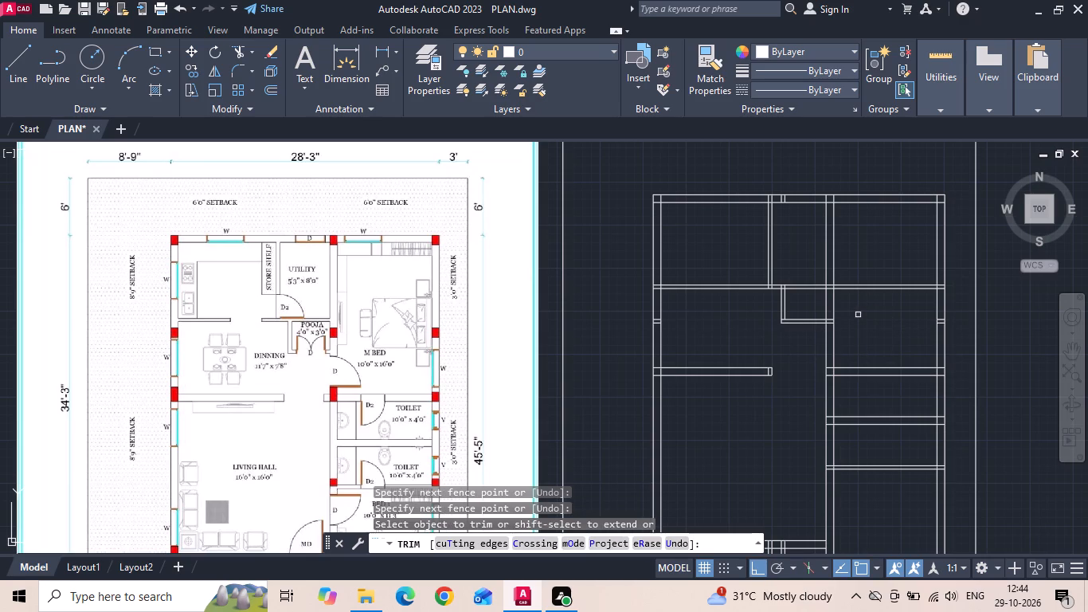
key(Escape)
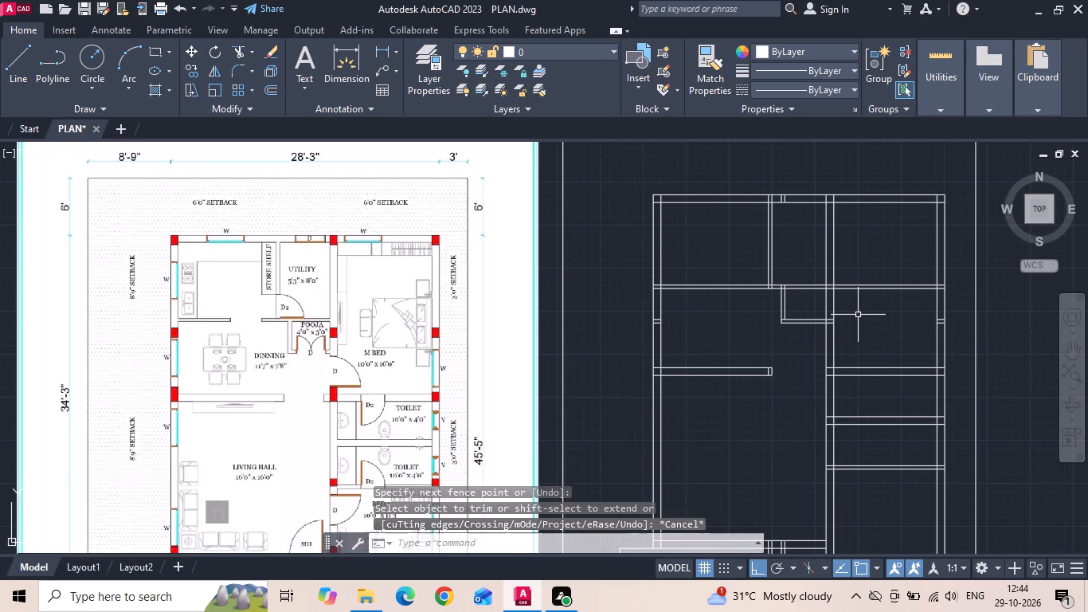
Offset the kitchen-utility wall's kitchen-side line 18" into the kitchen to mark the store shelf.
key(o)
key(space)
text(18)
key(space)
click(768, 264)
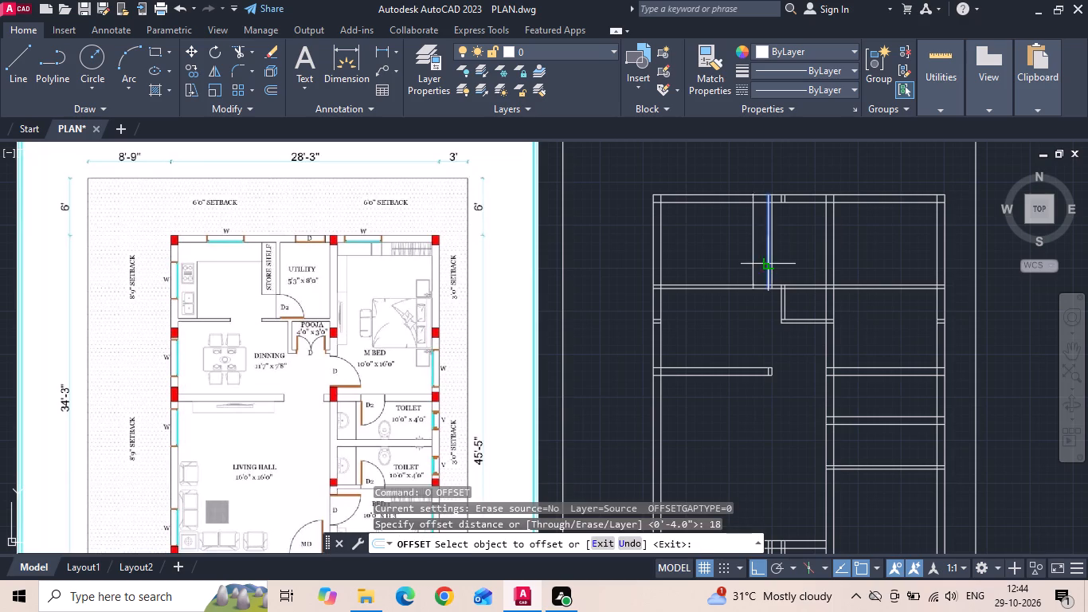
click(713, 321)
key(Escape)
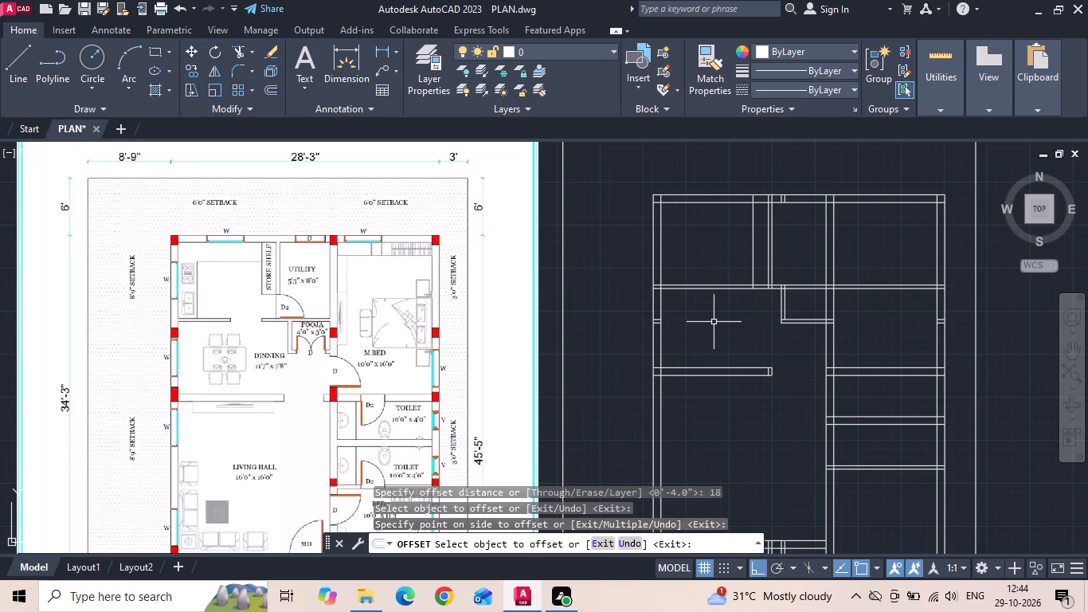
Offset the upper line of the kitchen-utility lower wall 2'6" upward to mark the end of the store shelf.
text(O)
key(space)
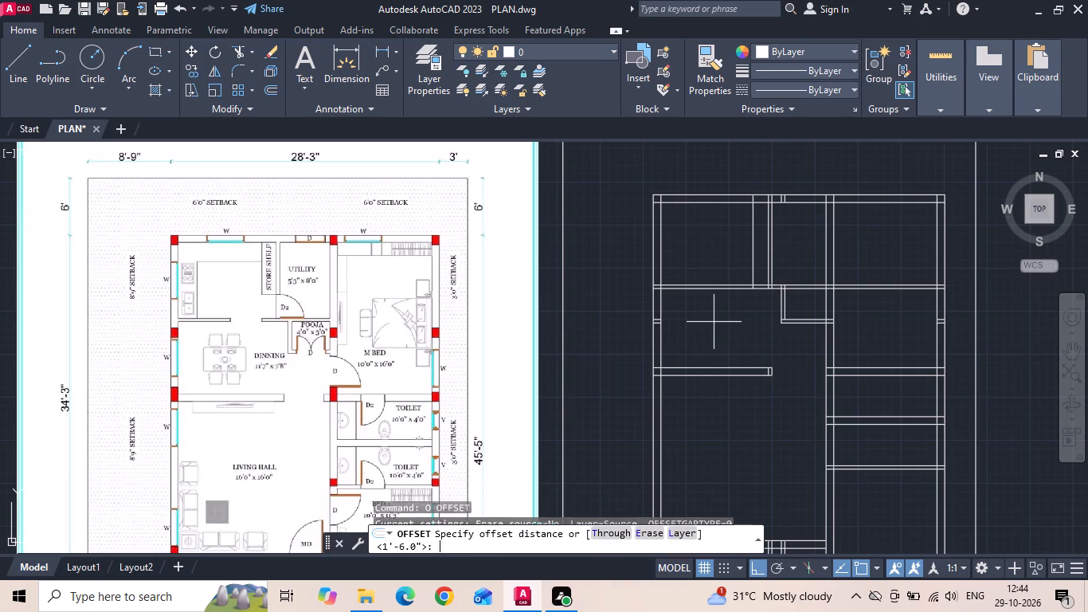
key(2)
text('6)
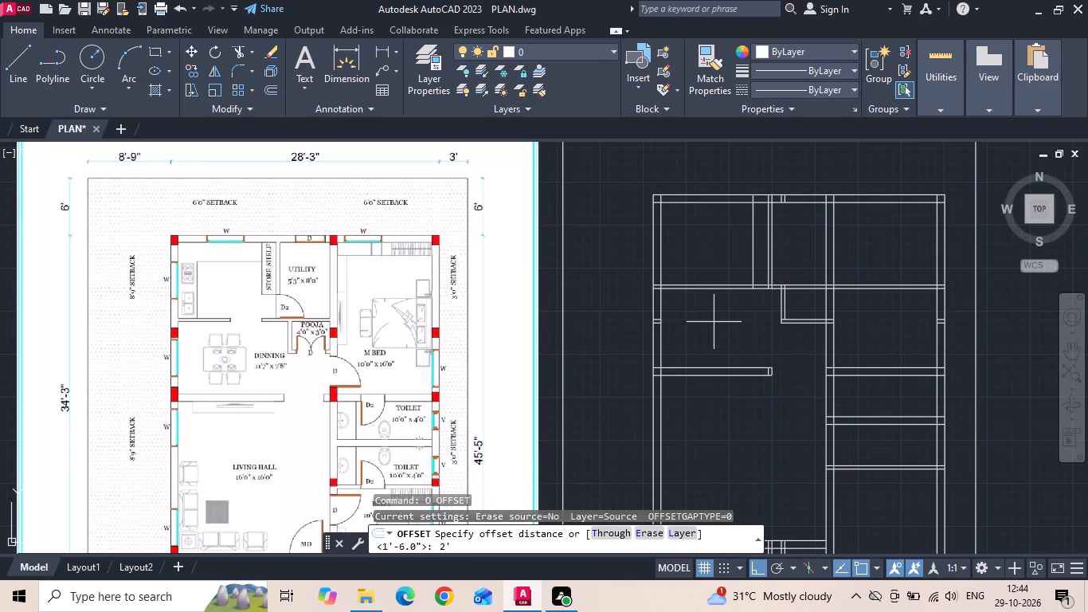
key(space)
click(794, 282)
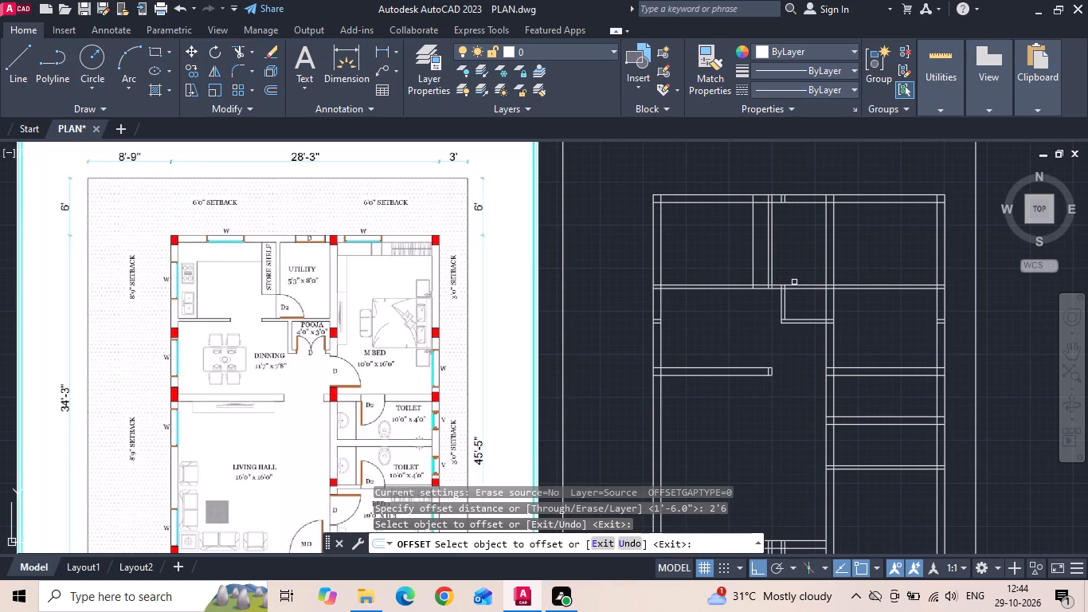
click(798, 284)
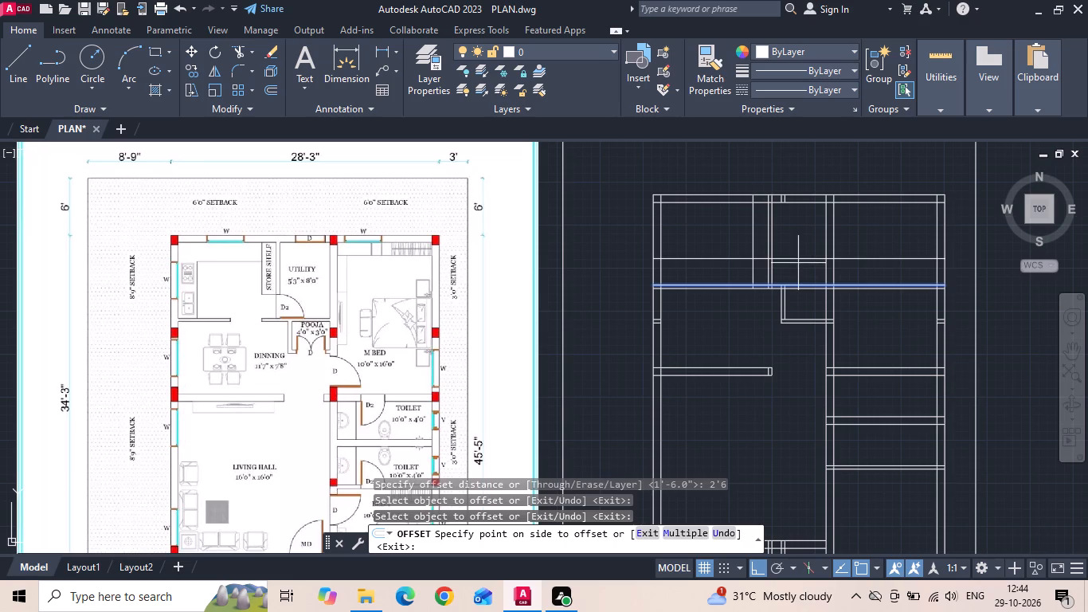
click(798, 263)
key(Escape)
Trim the kitchen-utility wall and shelf lines below the new offset line, and that line through the utility and kitchen.
text(TR)
key(space)
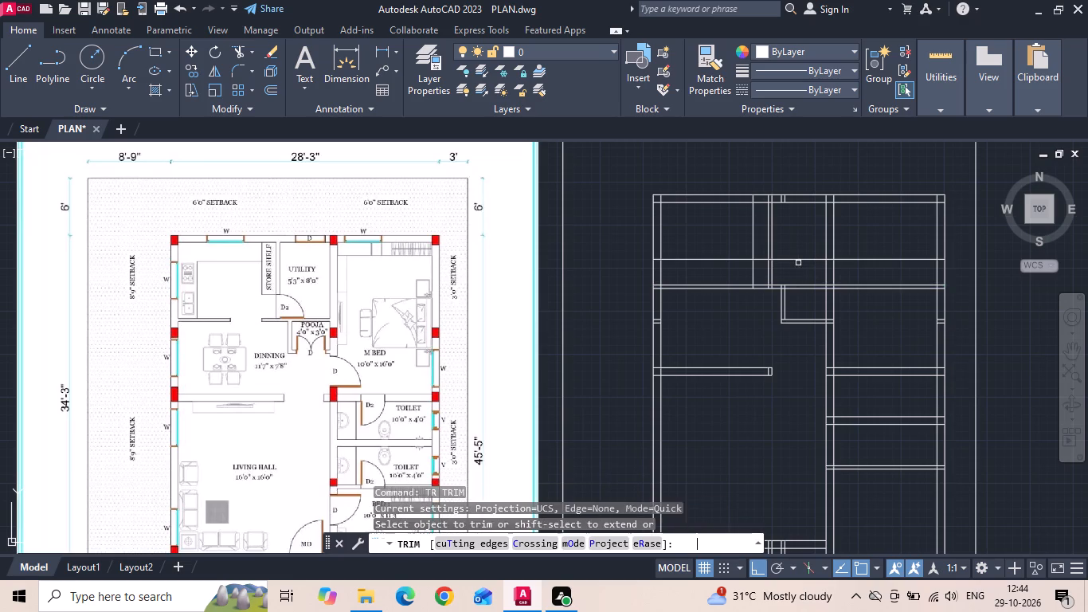
key(space)
click(769, 273)
click(771, 266)
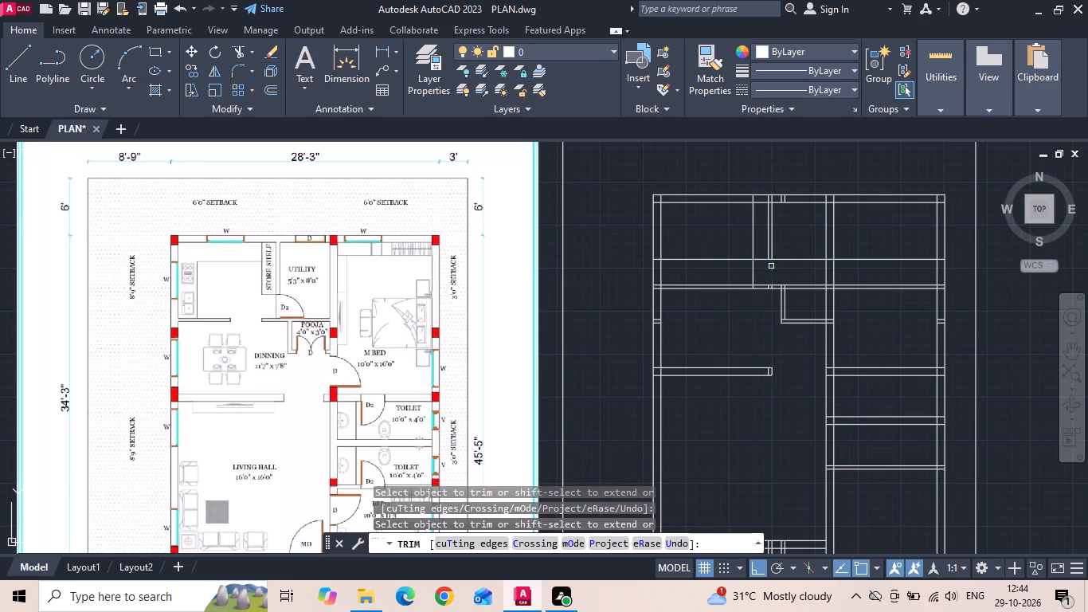
click(779, 261)
click(731, 259)
click(755, 270)
key(Escape)
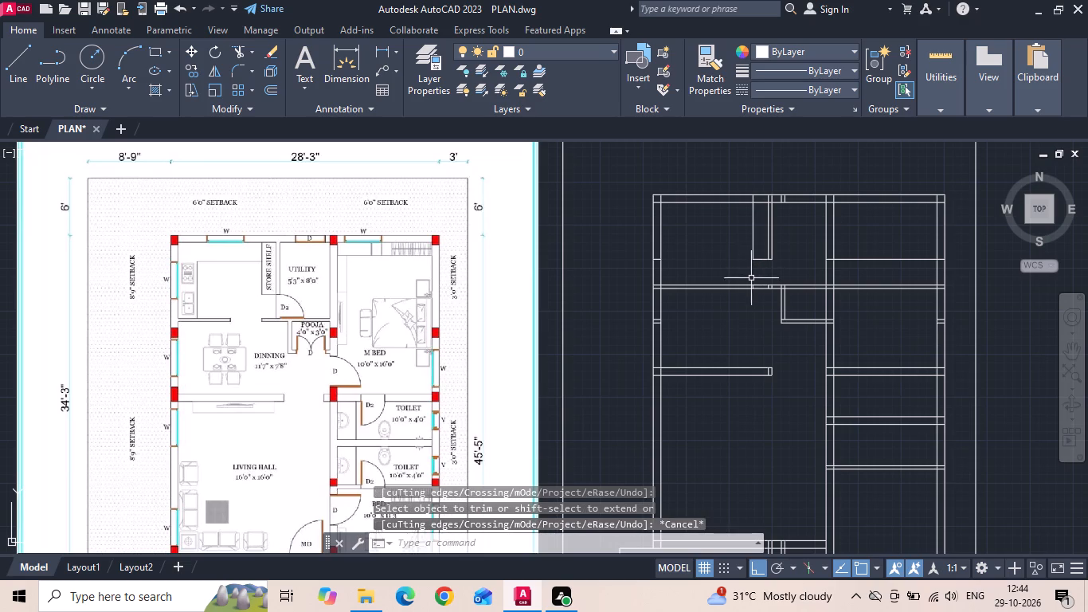
Measure the width of the opening between kitchen and dining on the GF reference image.
middle_drag(747, 303, 747, 318)
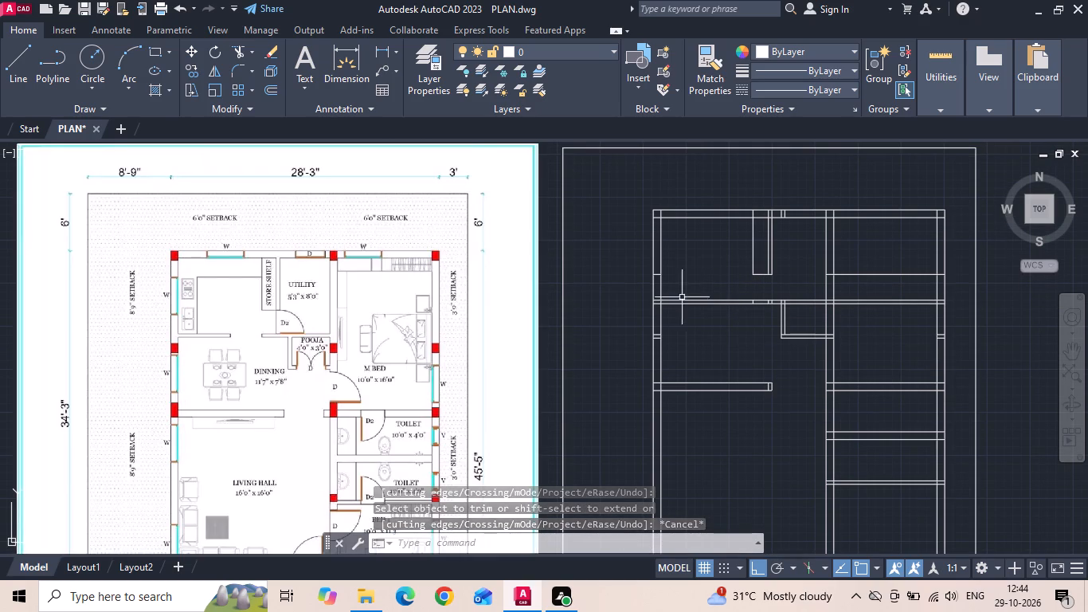
click(374, 49)
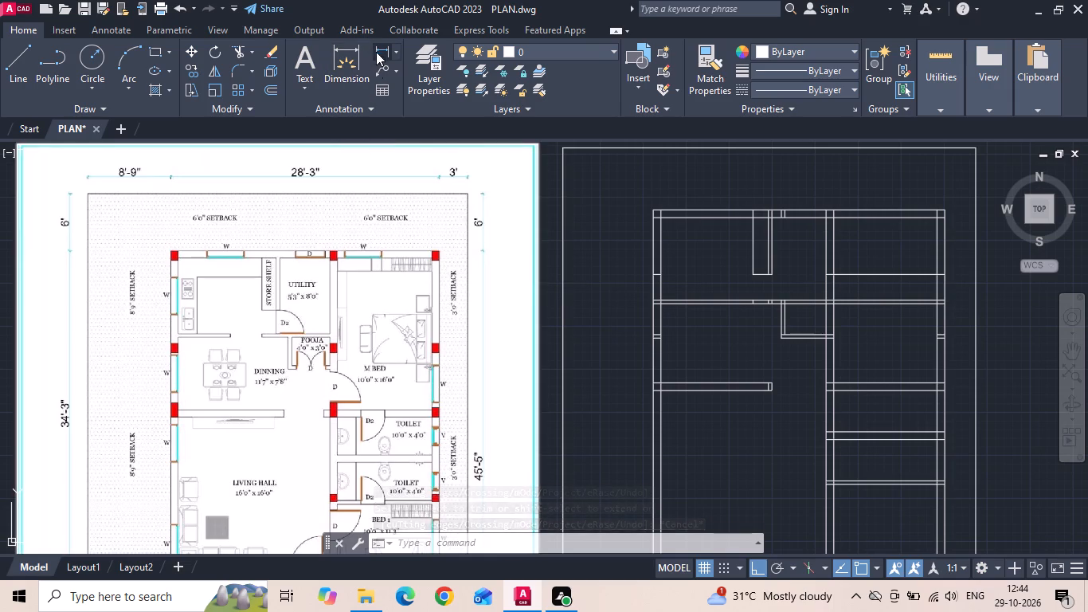
scroll(245, 314, up, 3)
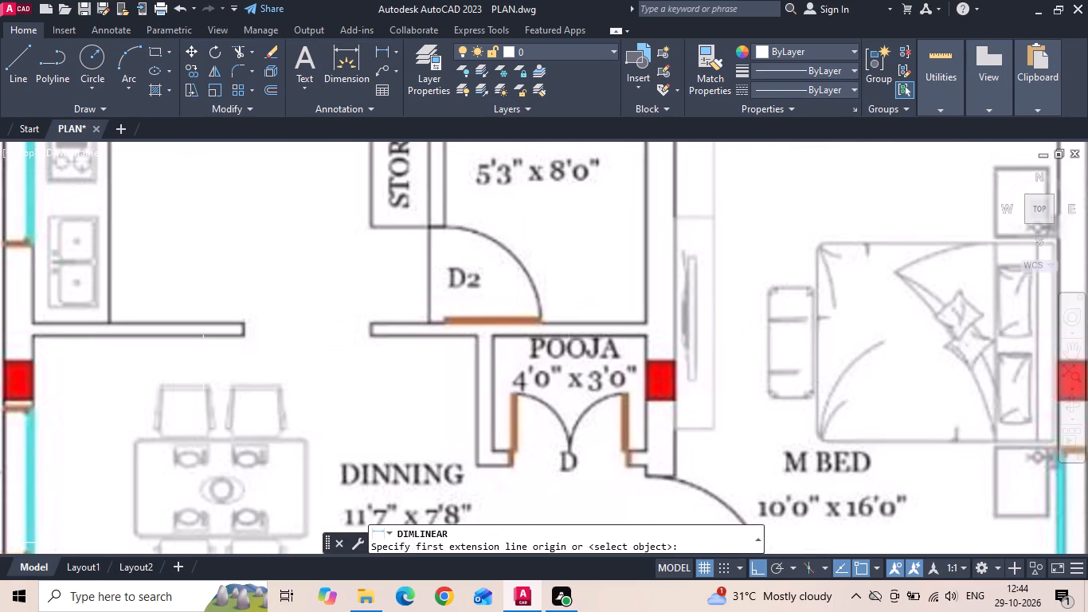
click(242, 334)
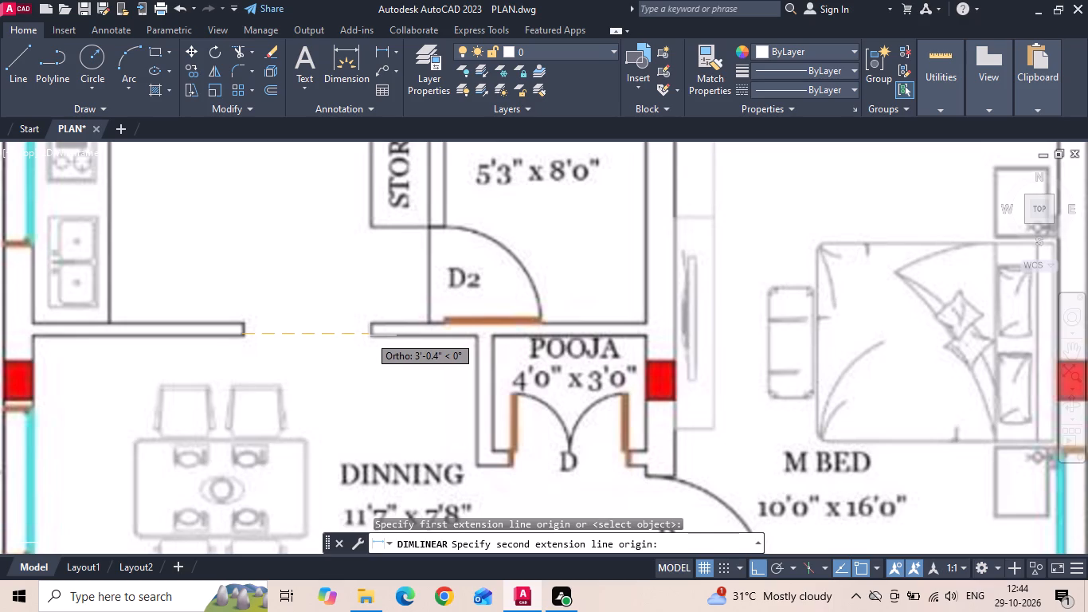
key(Escape)
Measure the length of the pooja's side wall on the GF reference image.
key(space)
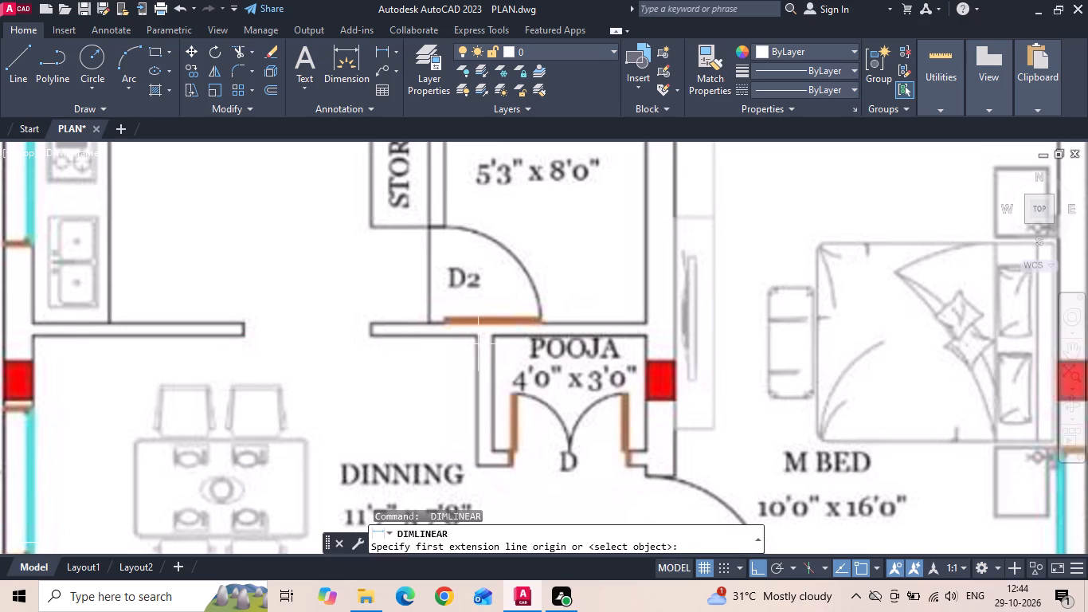
click(495, 335)
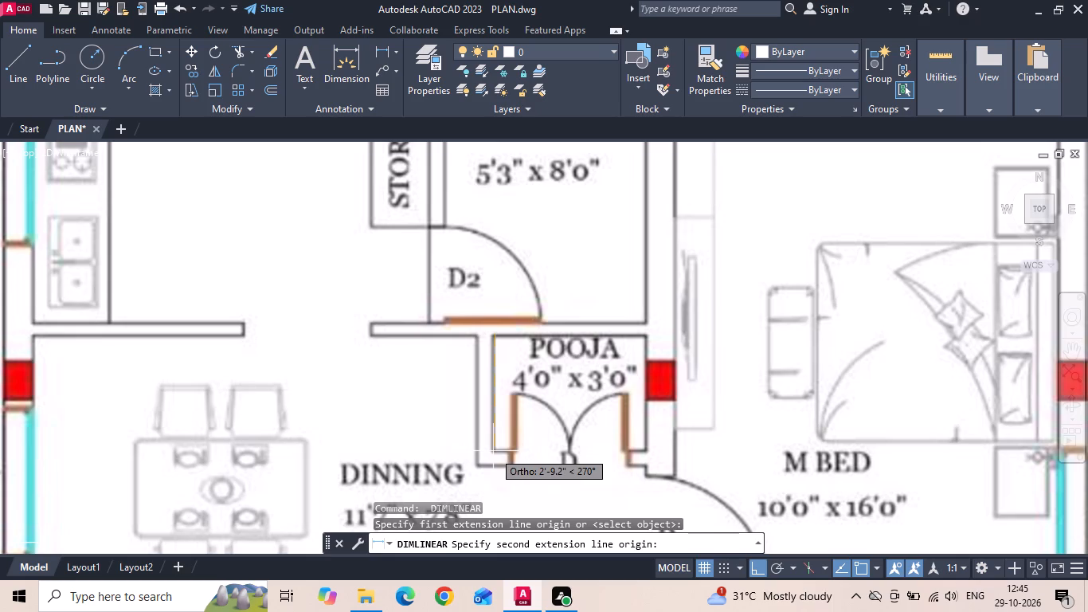
key(Escape)
key(space)
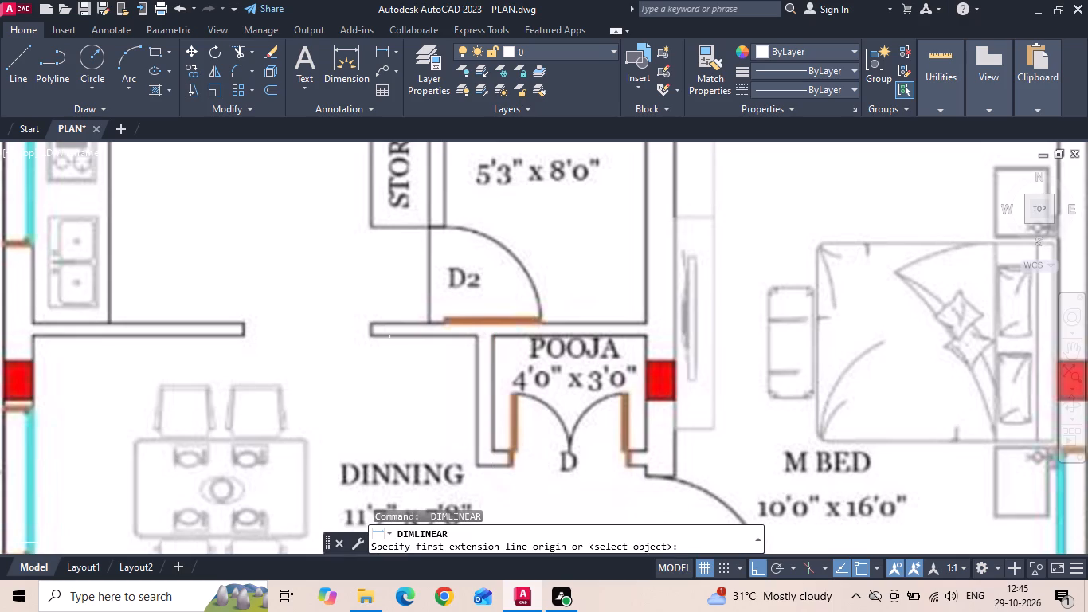
scroll(327, 356, down, 2)
middle_drag(702, 363, 162, 354)
scroll(575, 259, up, 3)
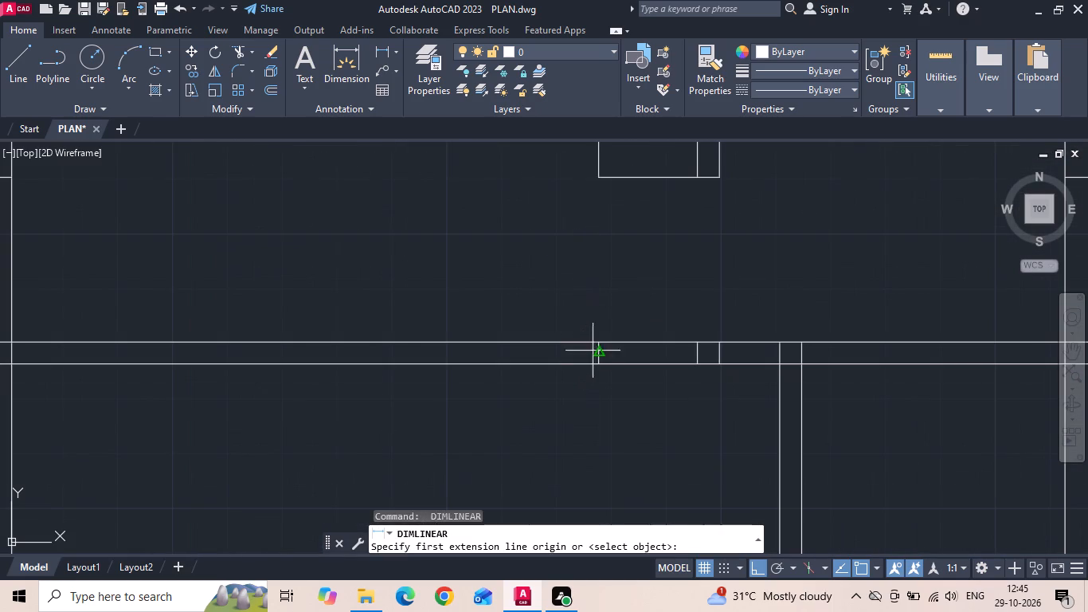
click(596, 348)
key(Escape)
Copy the short shelf line inside the kitchen-dining wall 3'6" toward the kitchen's outer side wall to mark the opening.
click(601, 347)
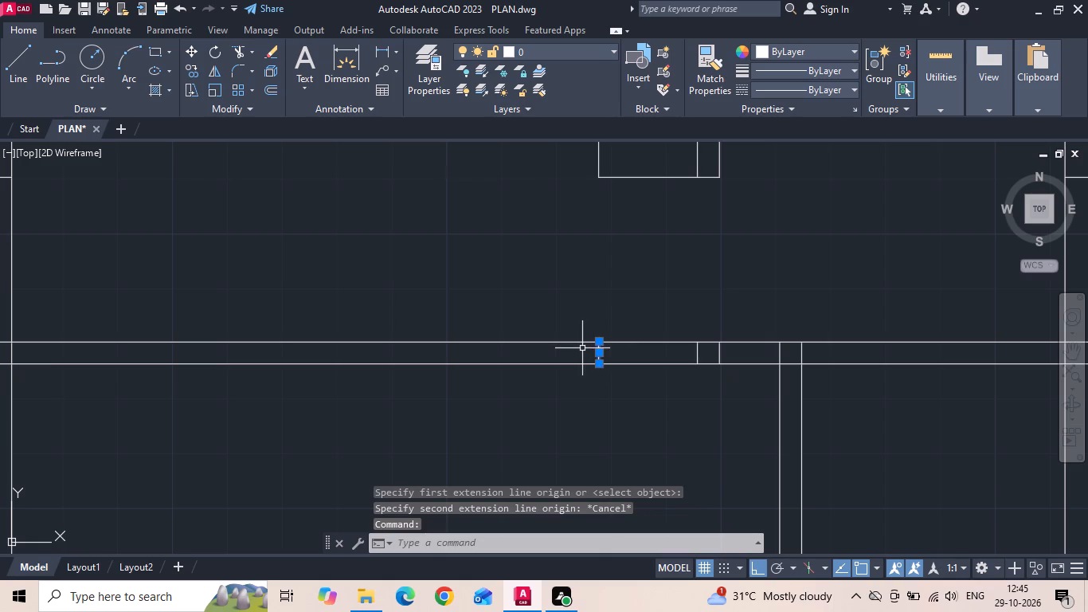
right_click(561, 279)
click(579, 307)
drag(588, 271, 478, 279)
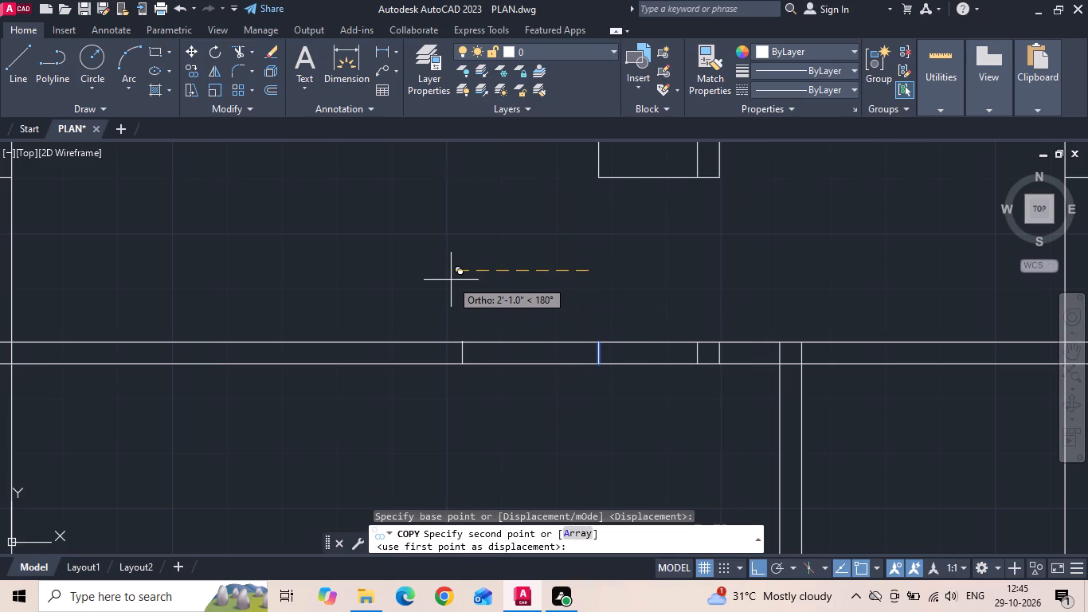
text(3'6)
key(Return)
key(Escape)
Trim both kitchen-dining wall lines between the two short lines to open the kitchen passage.
scroll(457, 291, down, 3)
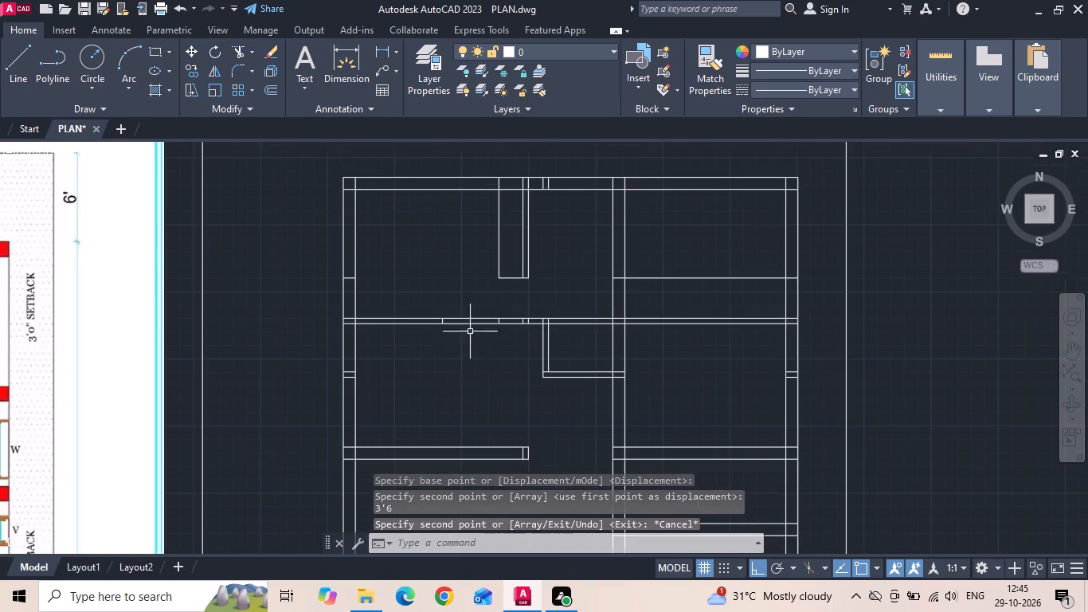
middle_drag(491, 368, 519, 385)
key(t)
key(r)
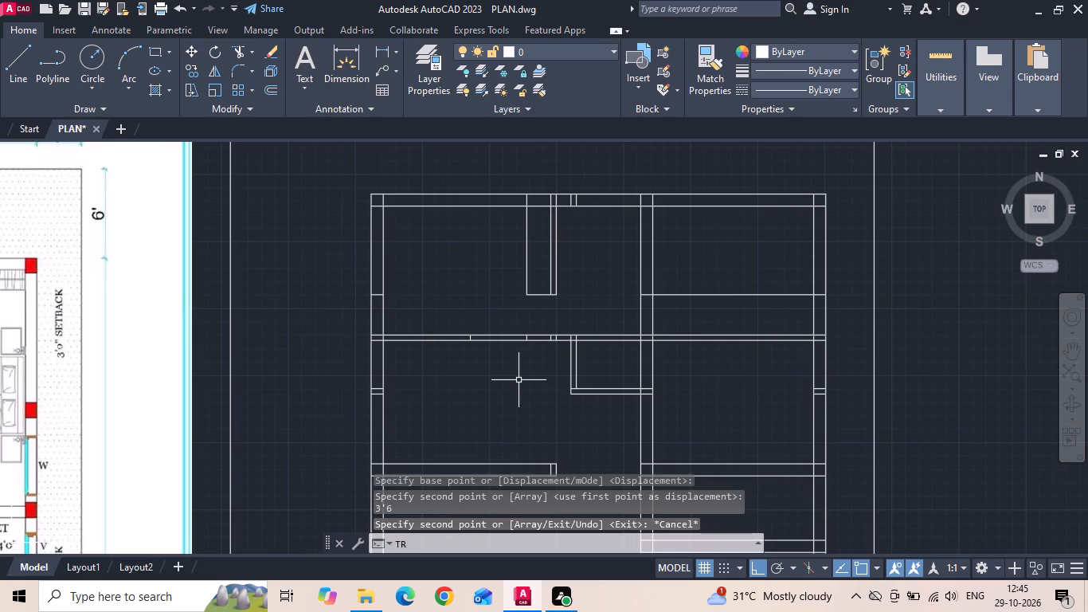
key(space)
key(space)
click(500, 370)
click(495, 318)
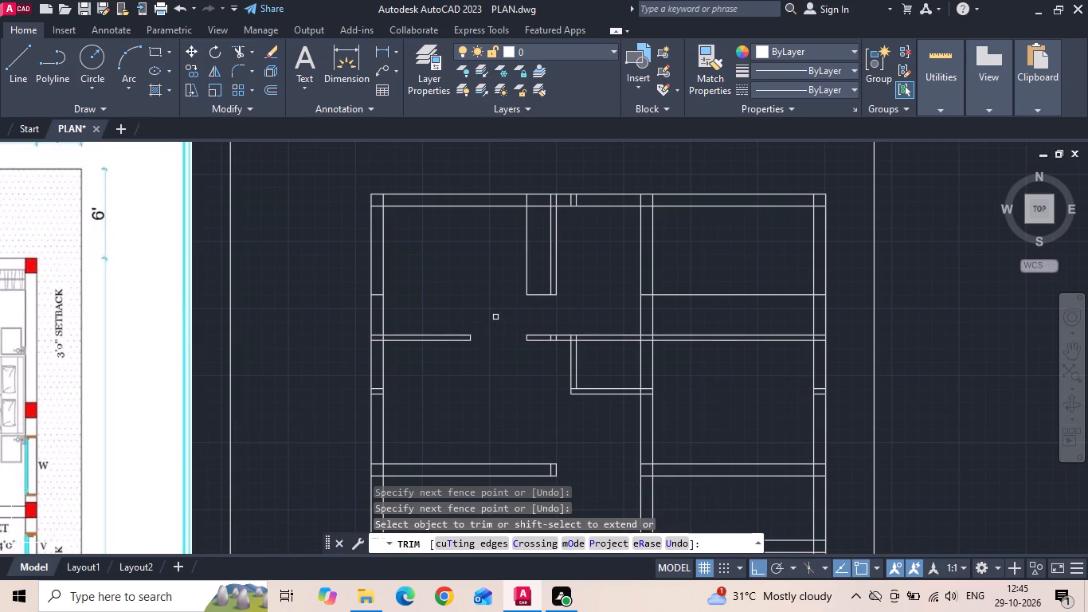
Trim the line ends inside the outer wall along the kitchen, utility and master bedroom, opening its corners and wall junctions.
scroll(501, 363, down, 2)
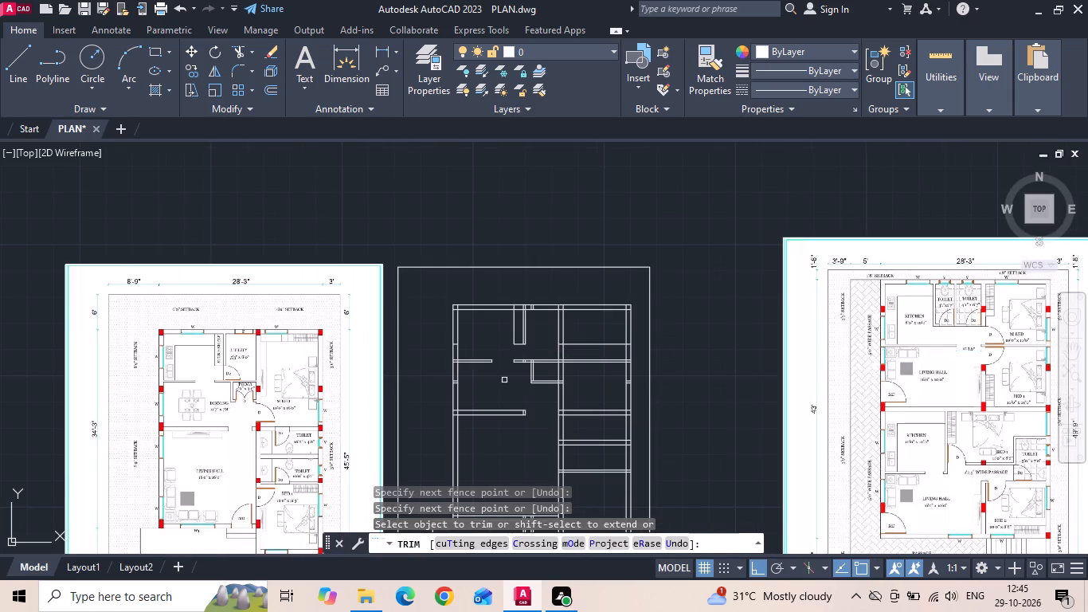
scroll(499, 327, up, 3)
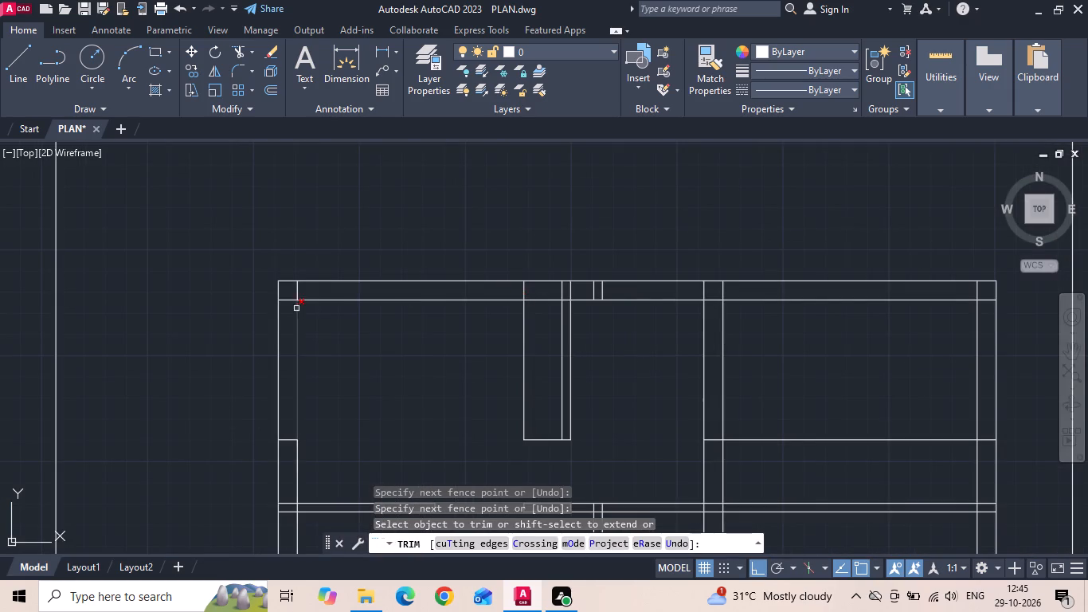
click(287, 301)
click(292, 288)
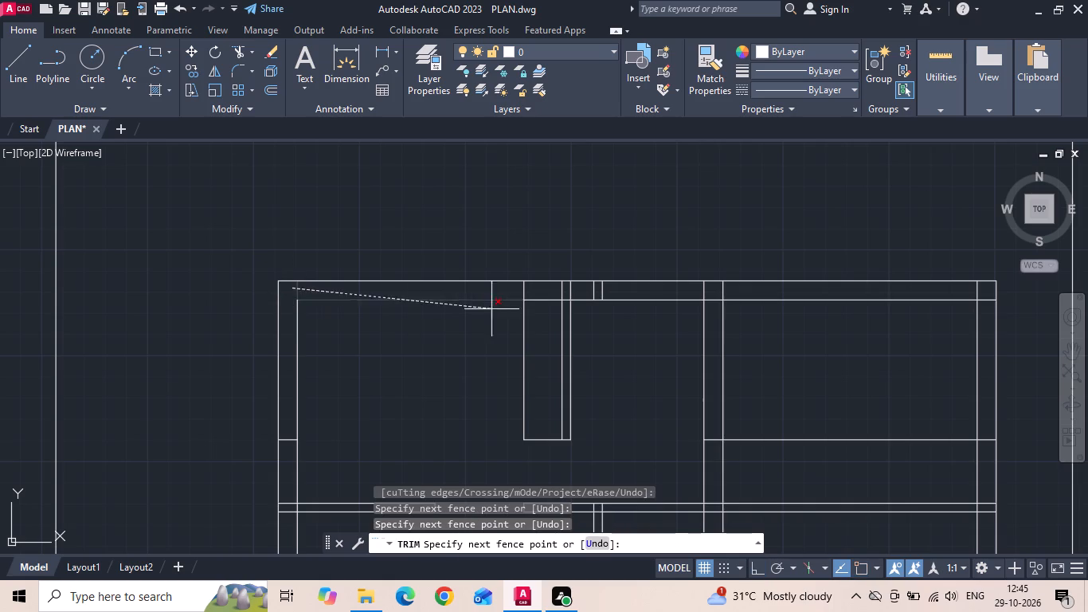
click(986, 288)
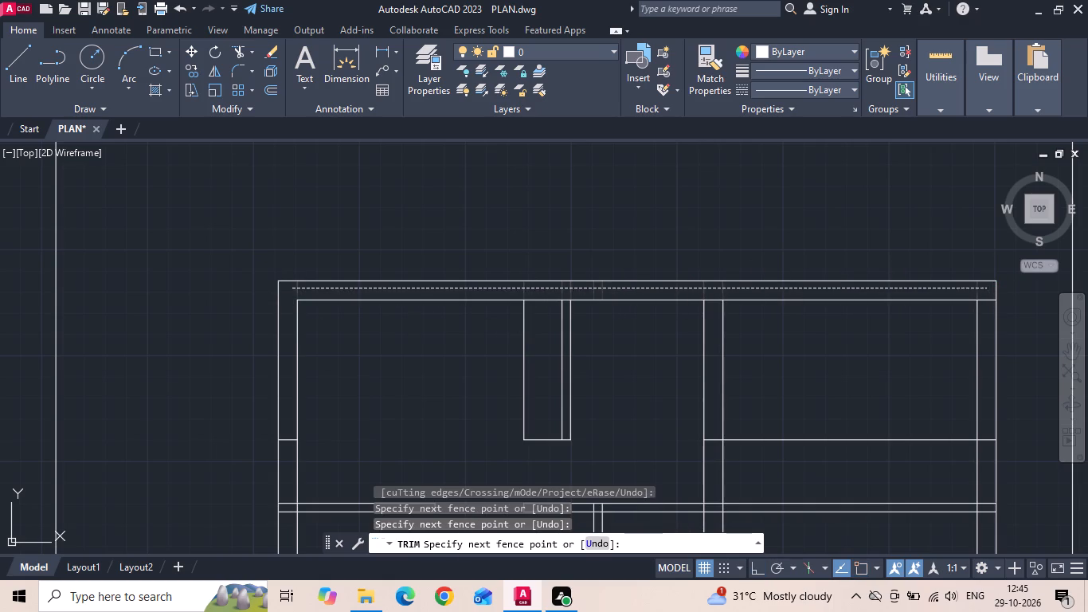
click(988, 301)
click(712, 300)
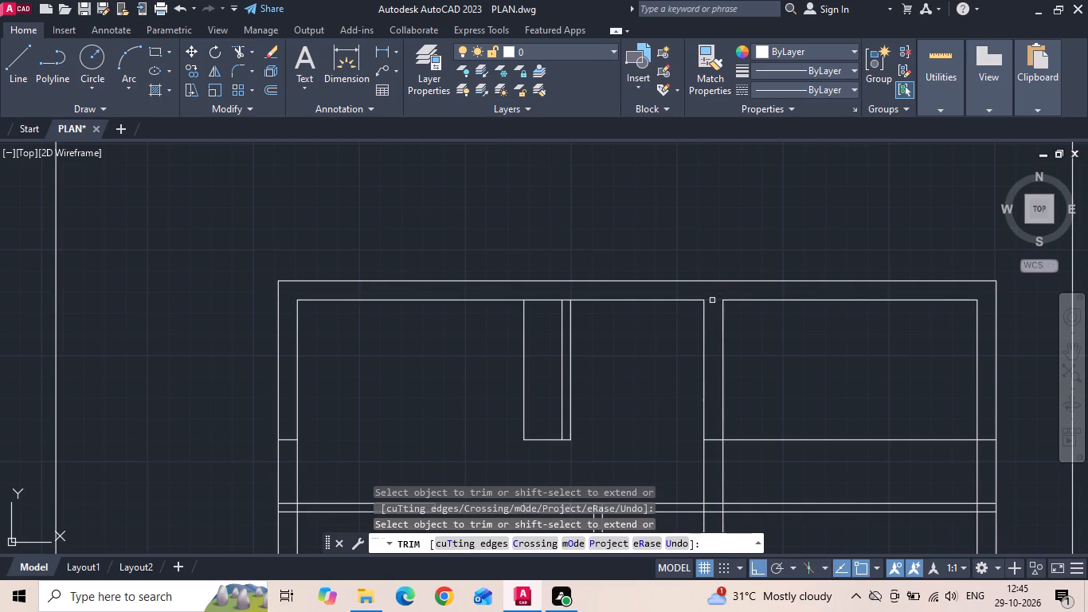
scroll(546, 288, up, 2)
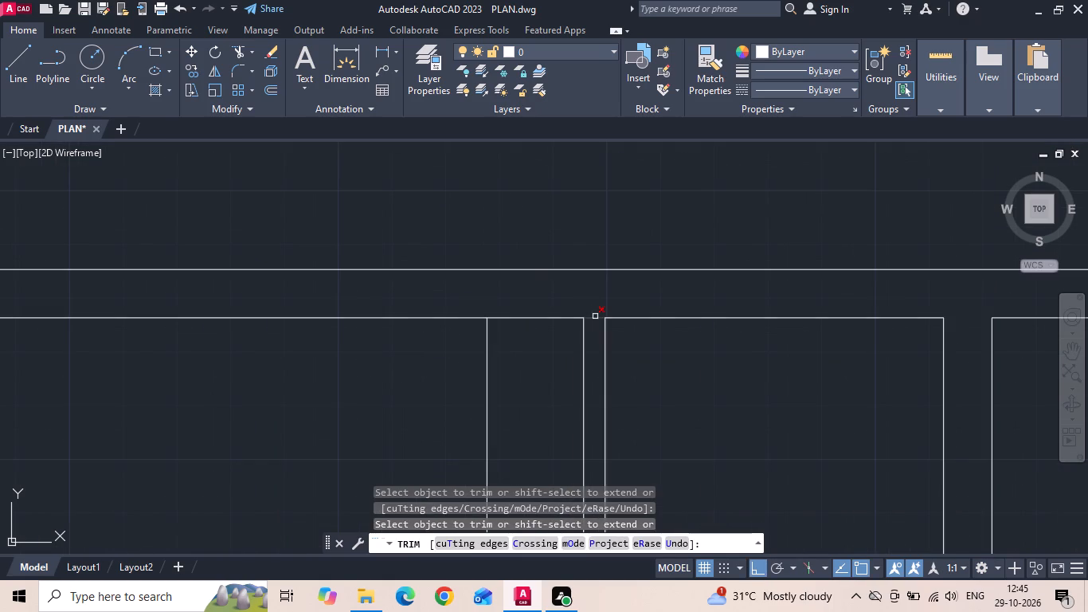
click(595, 316)
Trim the crossing lines inside the kitchen and dining outer side wall, opening its junctions with the kitchen-dining and dining-living walls.
scroll(572, 258, down, 3)
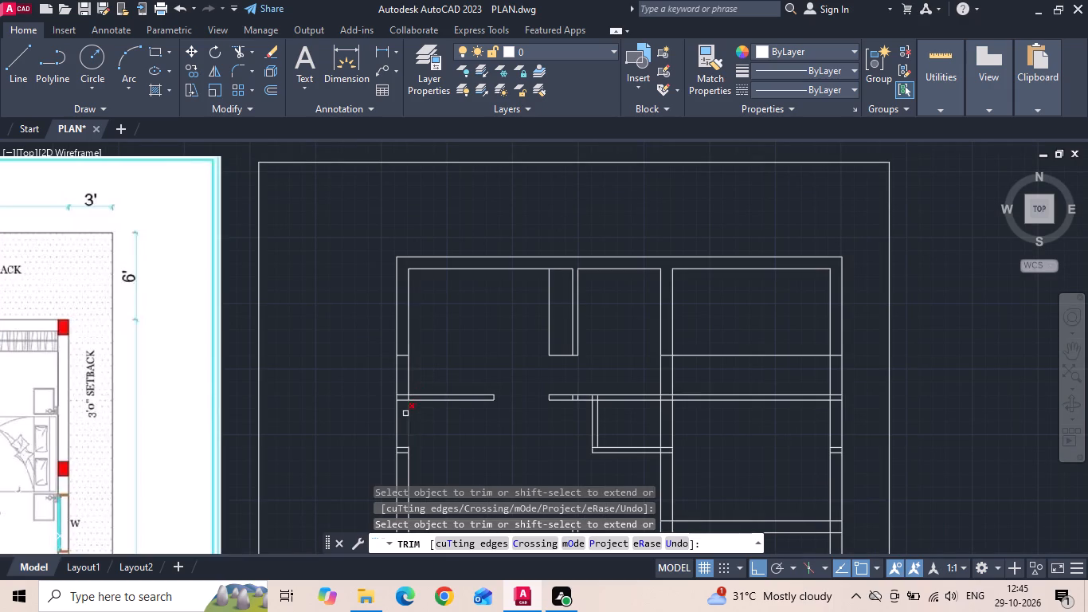
click(403, 420)
click(403, 345)
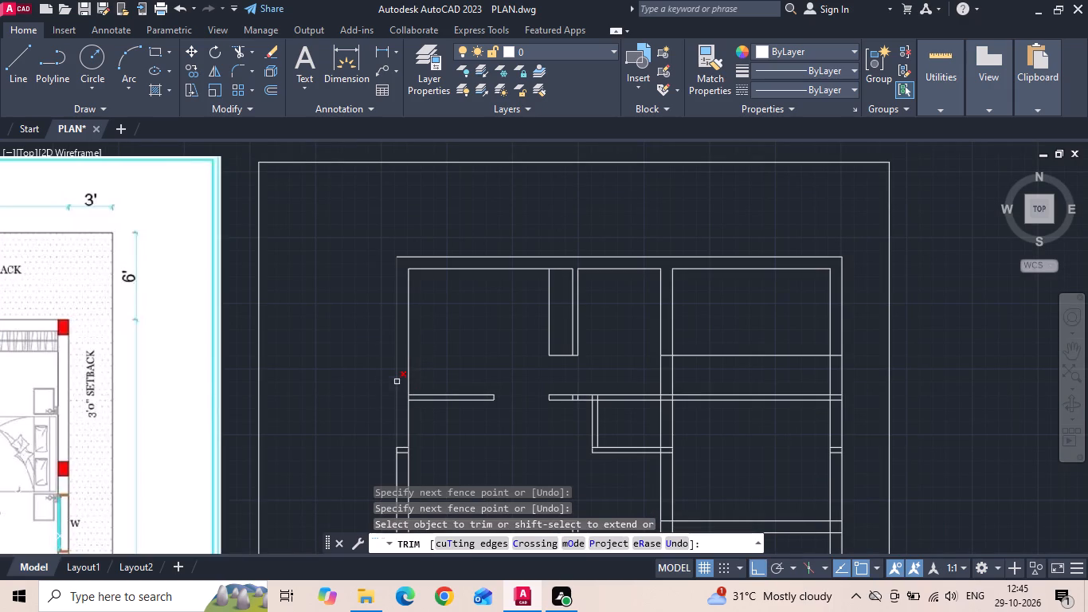
scroll(399, 402, up, 2)
click(419, 391)
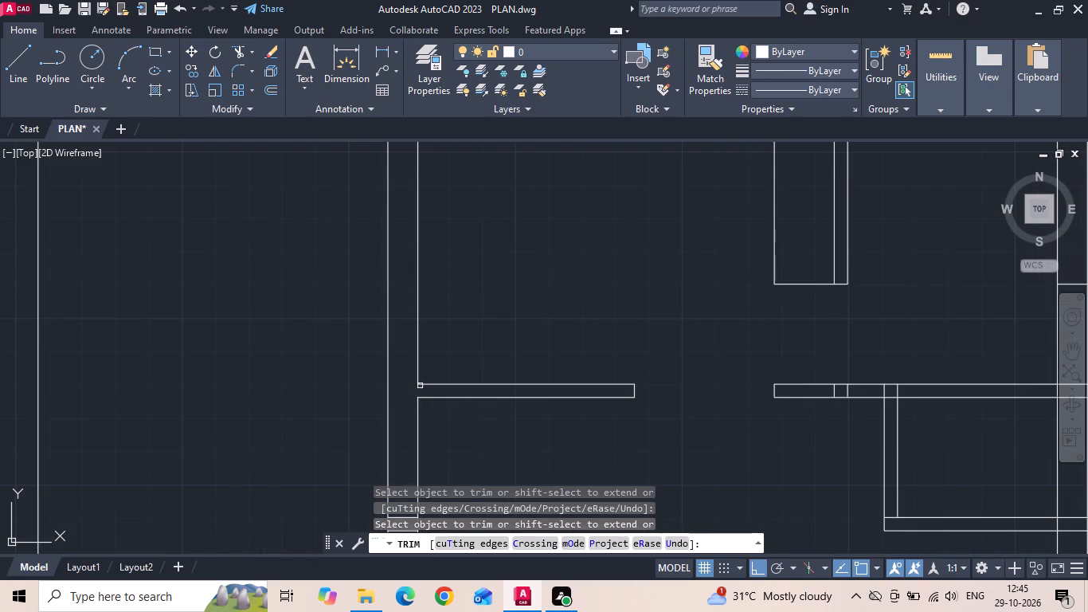
scroll(487, 281, down, 4)
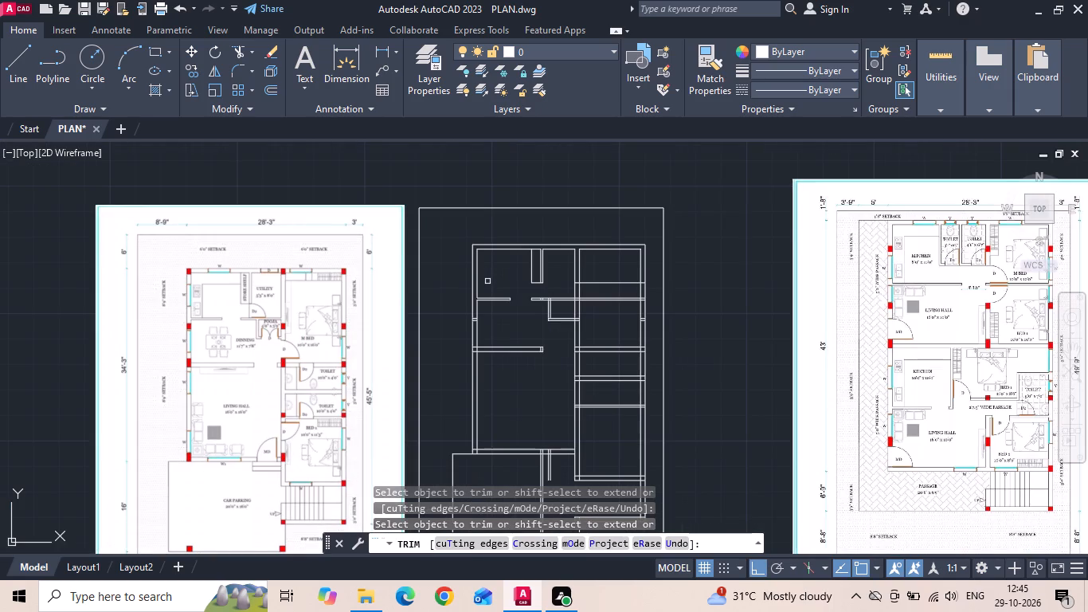
scroll(459, 346, up, 3)
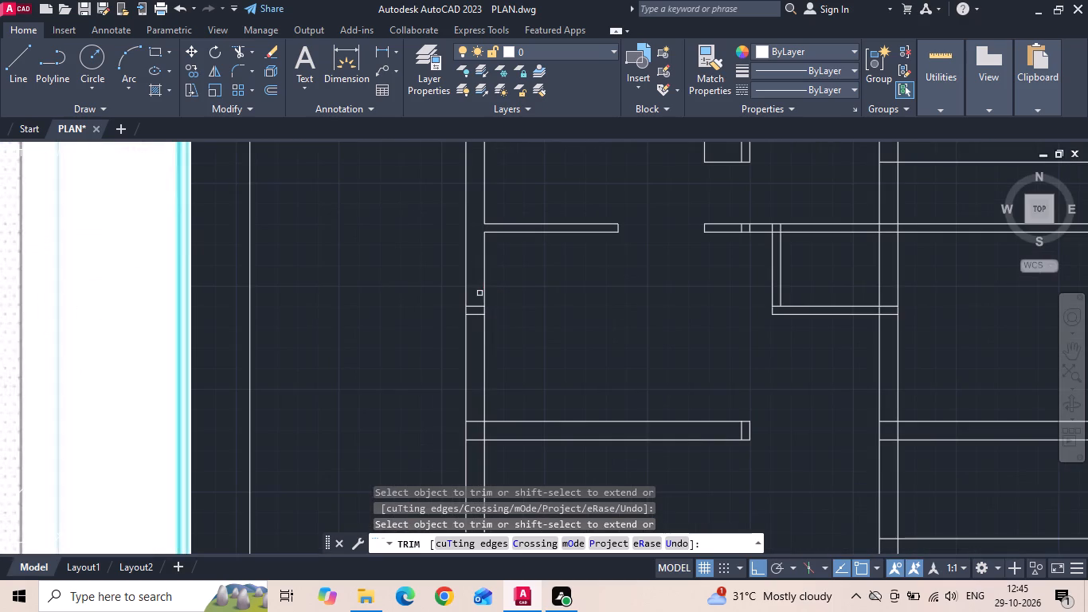
click(478, 292)
scroll(478, 292, down, 2)
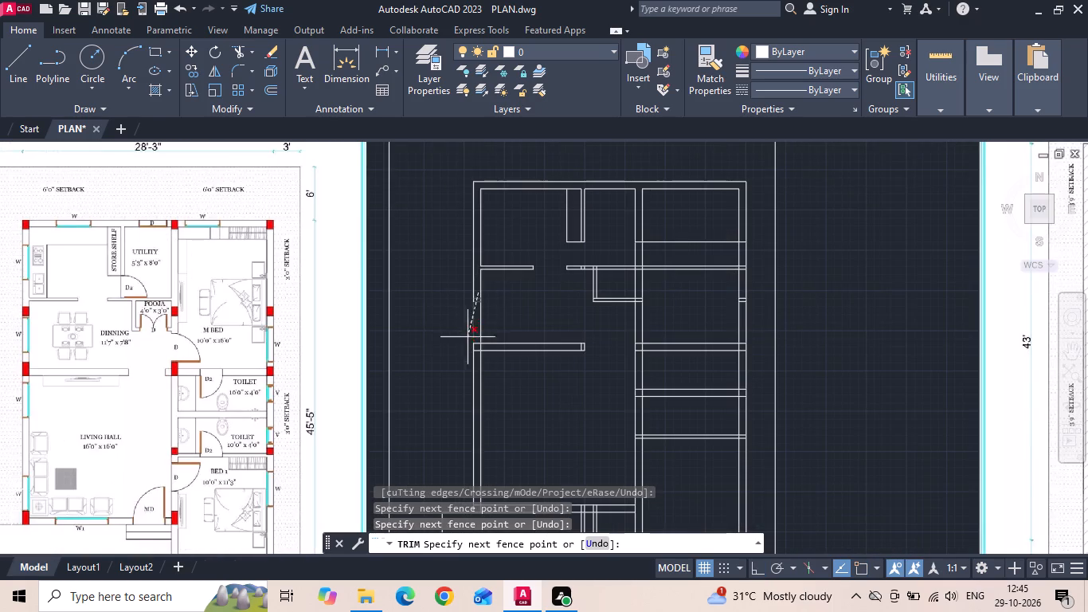
click(476, 402)
scroll(474, 349, up, 2)
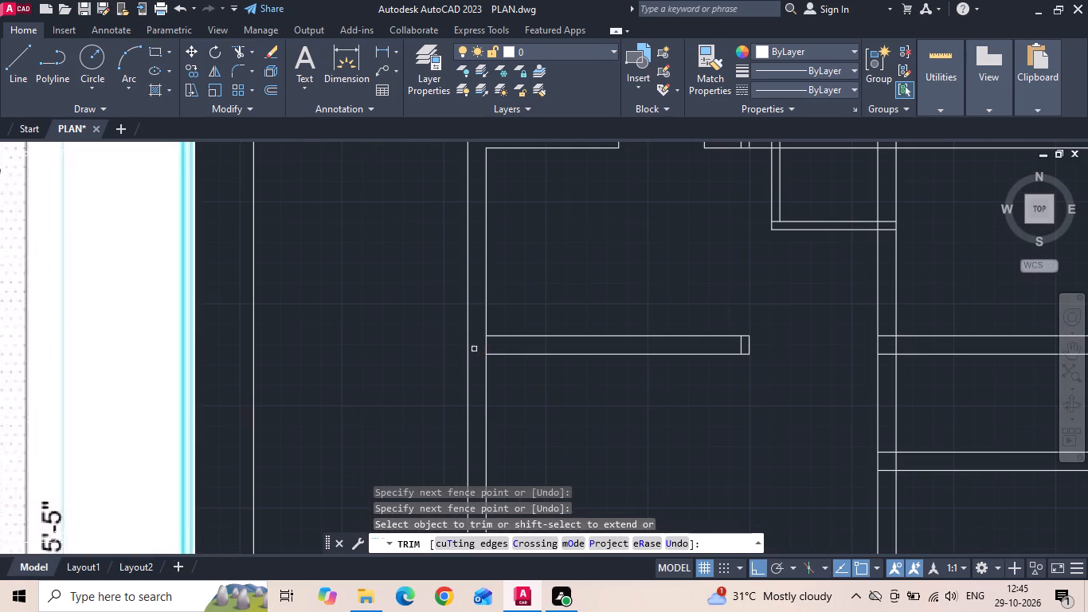
click(486, 346)
Trim the lines crossing the outer side wall along the bedrooms, toilets and staircase, clearing its junctions down to the stair corner.
scroll(342, 367, down, 2)
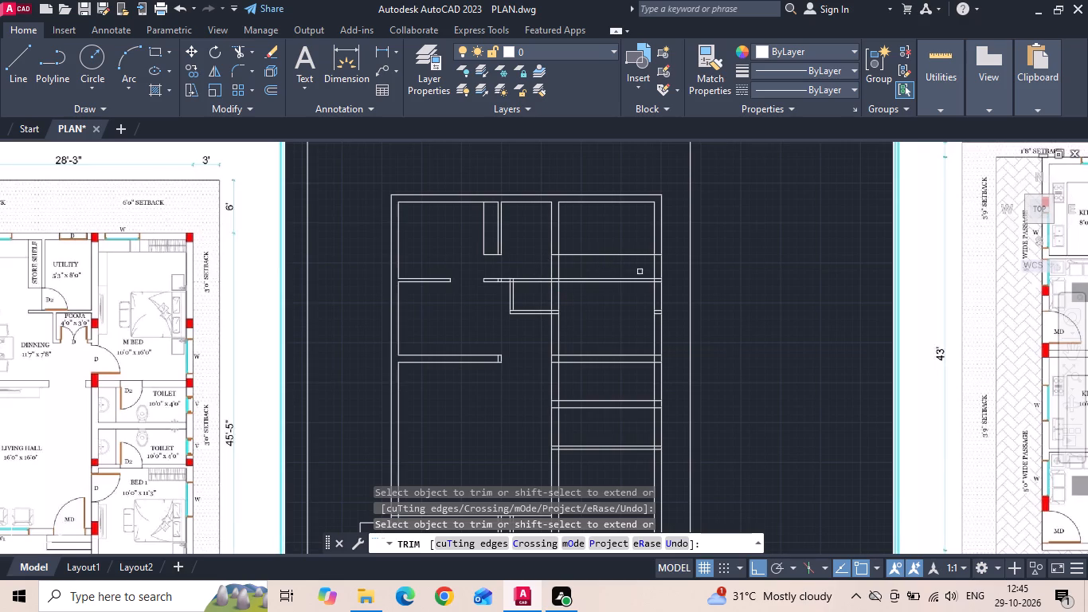
scroll(663, 258, up, 2)
click(652, 237)
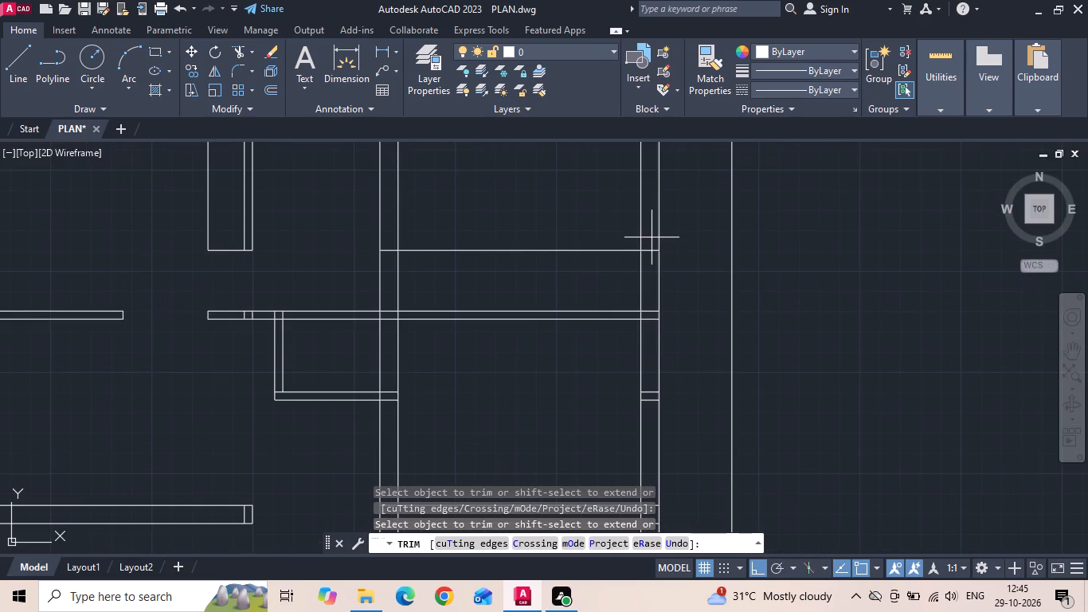
scroll(652, 237, down, 2)
middle_drag(645, 434, 643, 427)
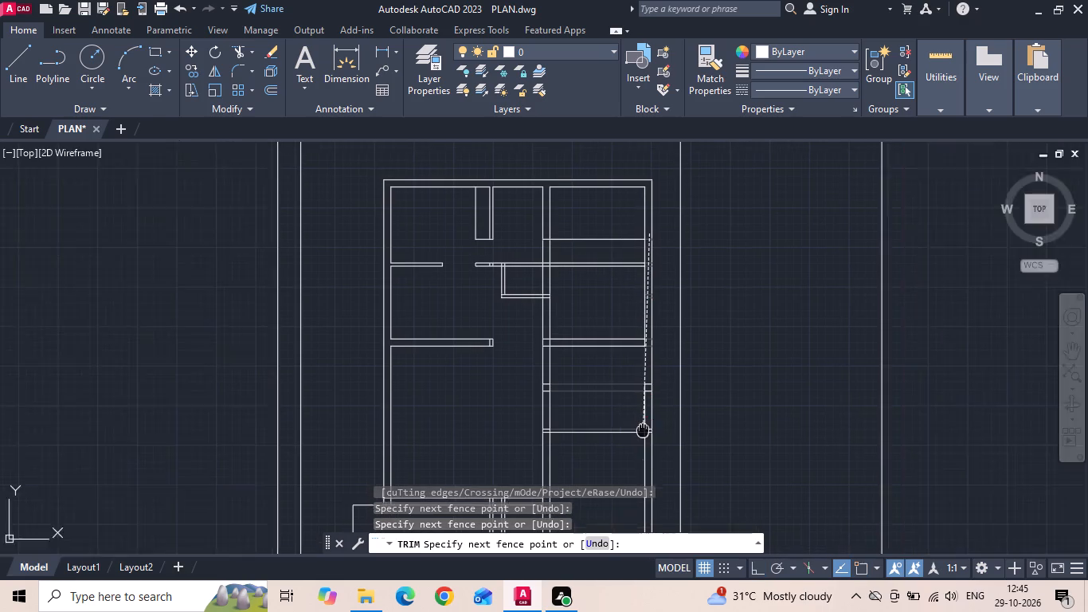
middle_drag(643, 427, 652, 398)
scroll(656, 392, down, 1)
middle_drag(654, 439, 663, 388)
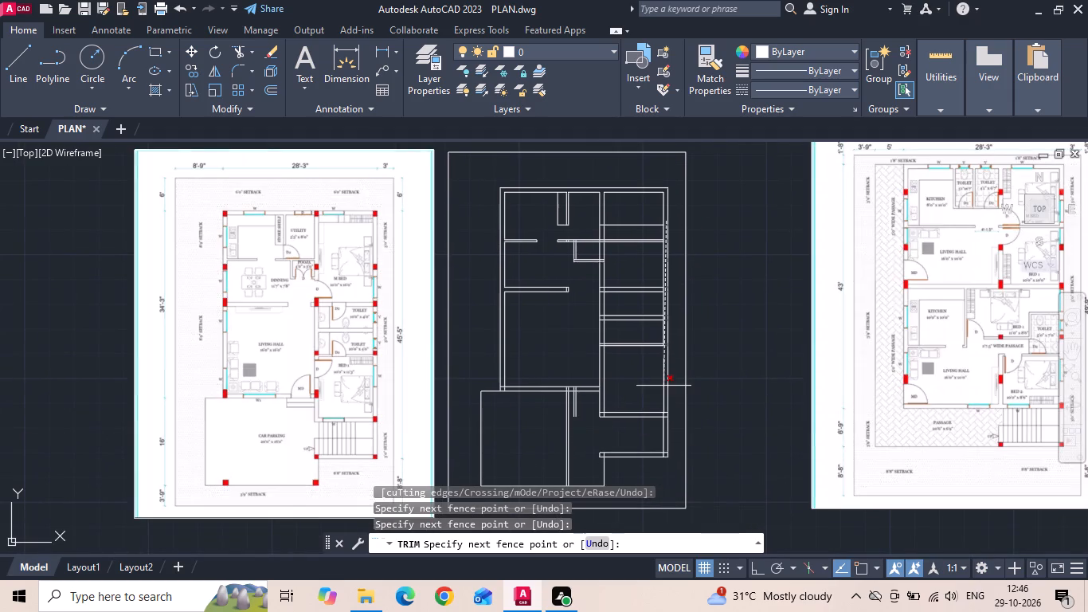
scroll(668, 416, up, 1)
middle_drag(660, 459, 669, 432)
scroll(671, 442, up, 1)
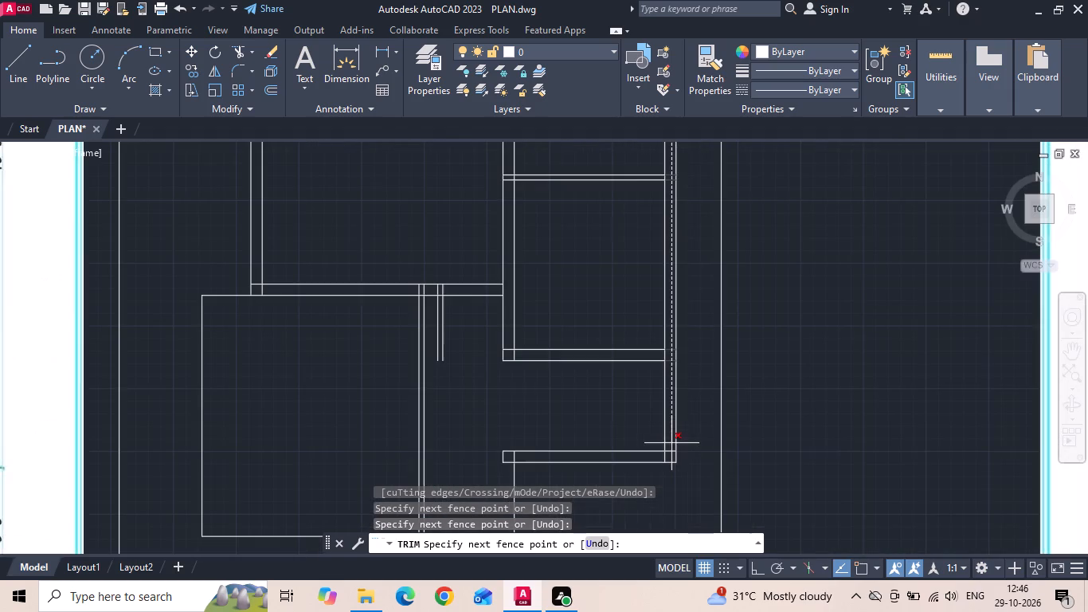
click(670, 454)
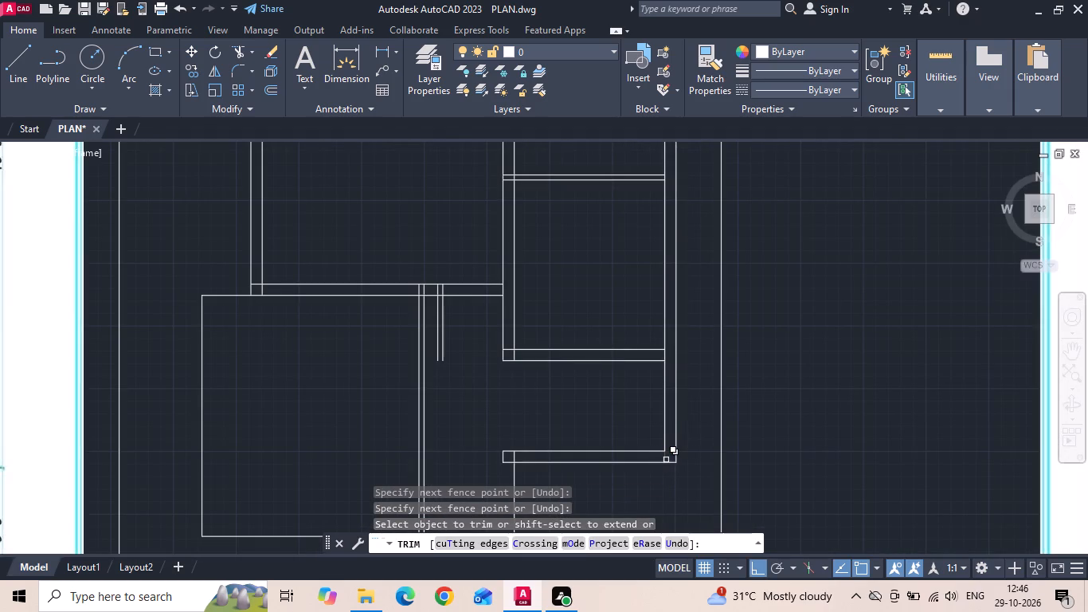
click(666, 458)
Trim the line stub inside the staircase's end wall and the line ends crossing the wall between Bed 1 and the staircase.
scroll(726, 414, down, 1)
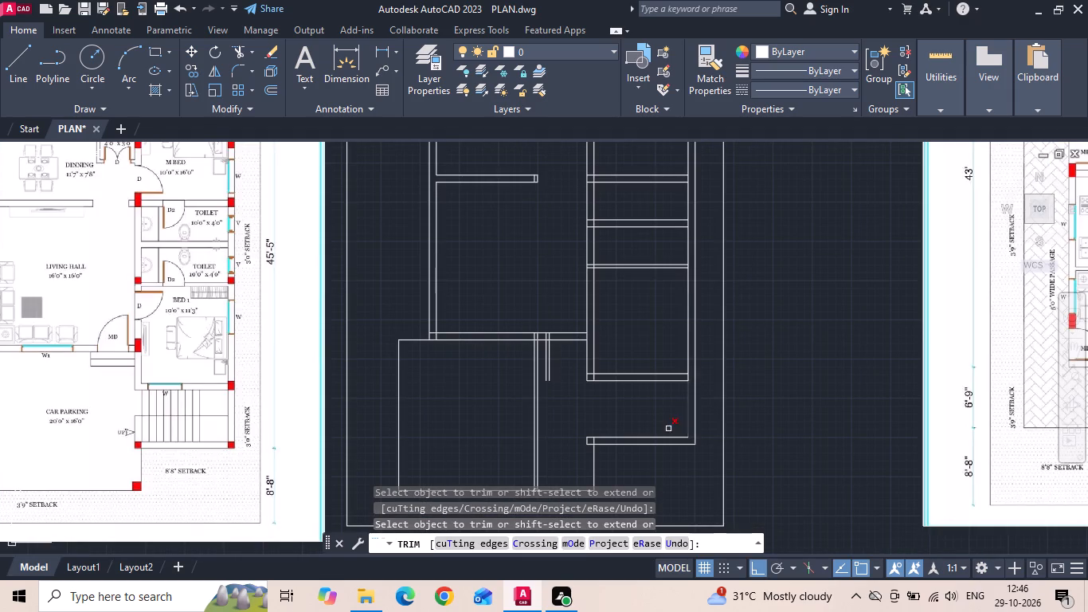
scroll(586, 449, up, 1)
click(597, 438)
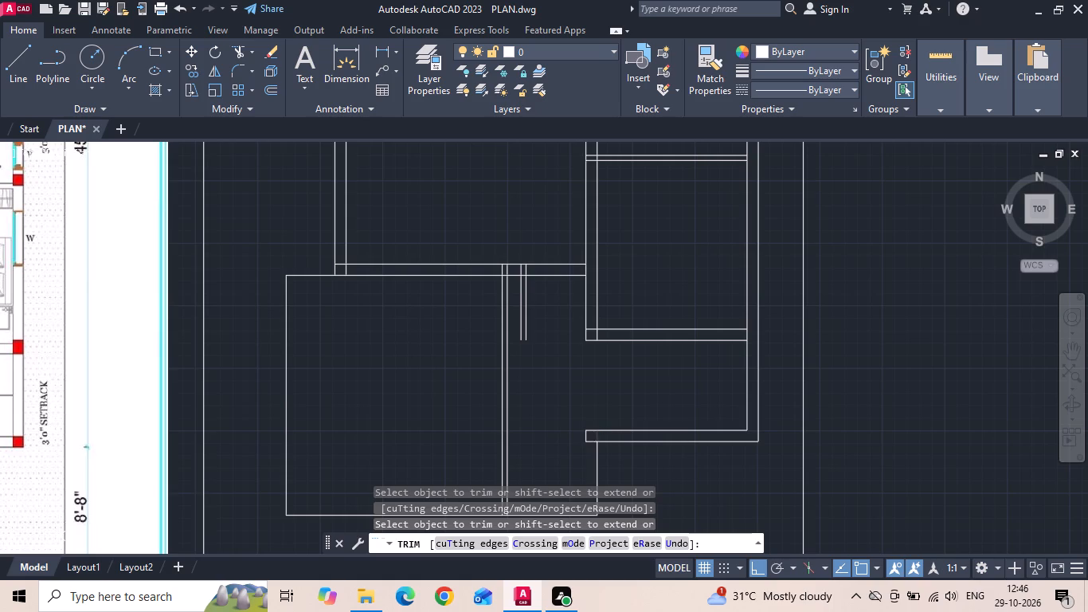
scroll(599, 402, down, 1)
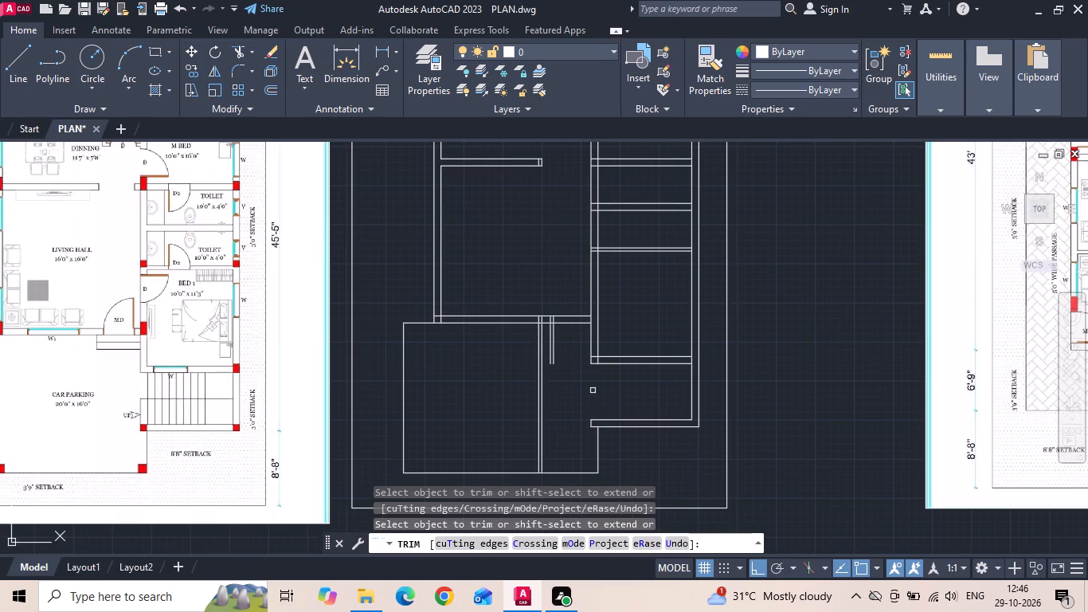
middle_drag(594, 401, 597, 431)
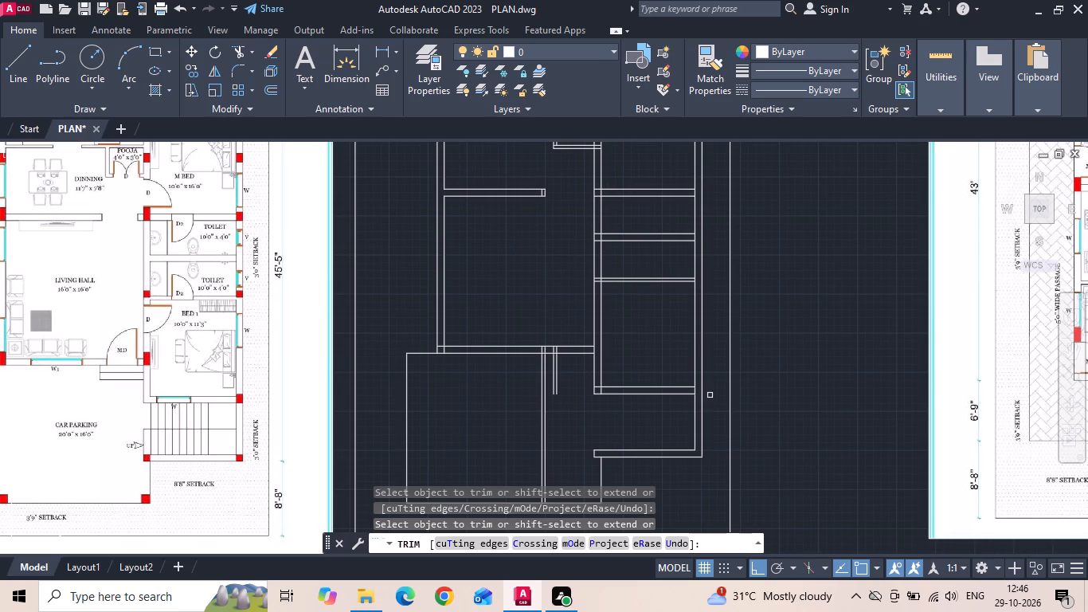
scroll(710, 383, up, 2)
click(671, 402)
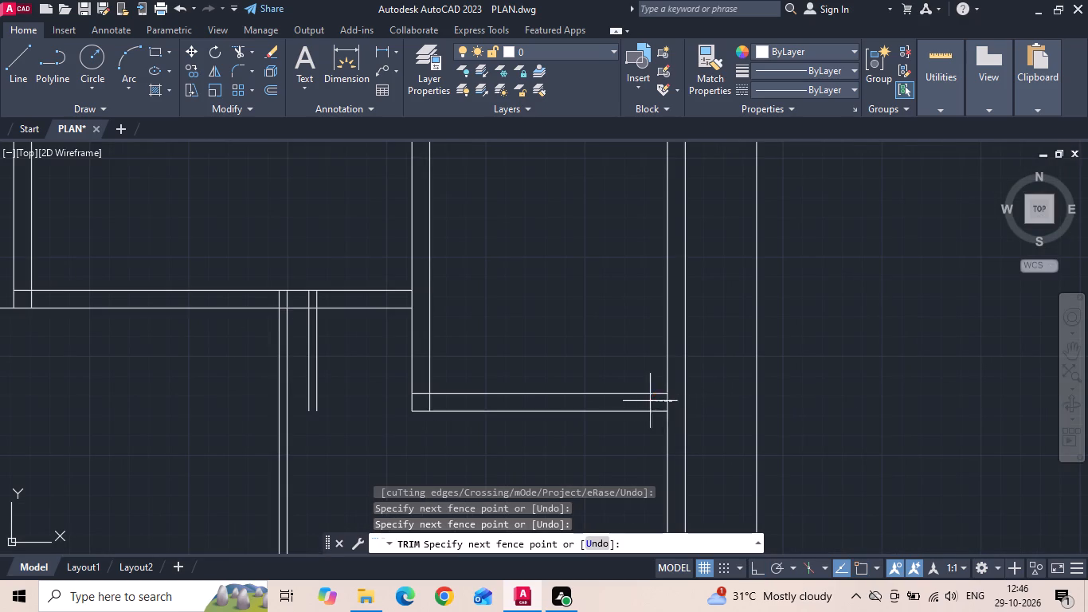
click(421, 398)
Trim the lines crossing the long central wall from the Bed 1 corner up to the kitchen-dining wall.
click(419, 397)
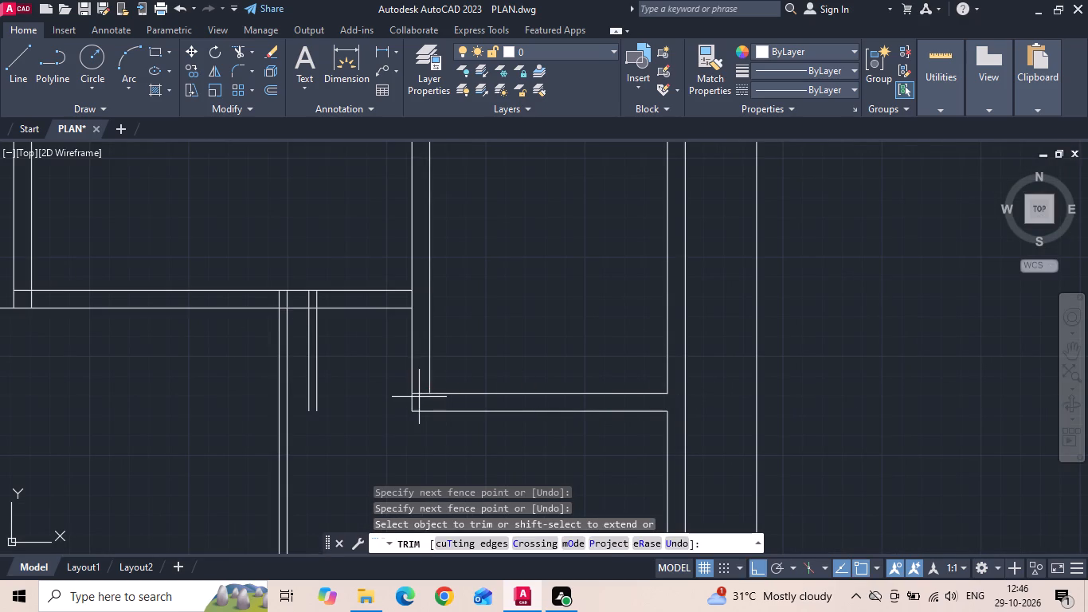
scroll(417, 385, down, 1)
middle_drag(413, 341, 426, 441)
scroll(426, 441, down, 1)
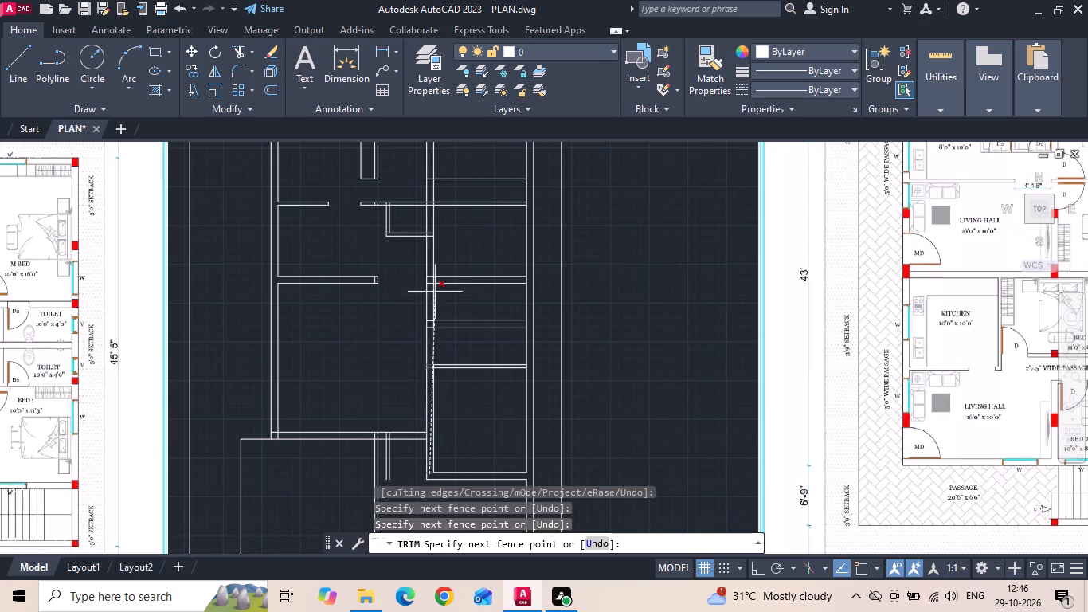
middle_drag(433, 235, 429, 265)
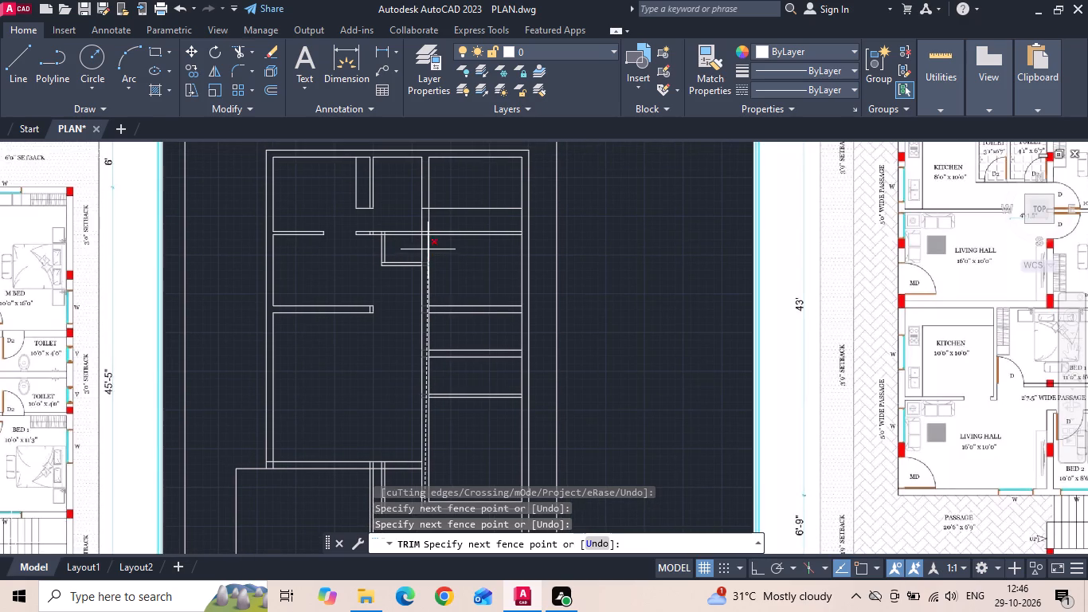
scroll(423, 224, up, 2)
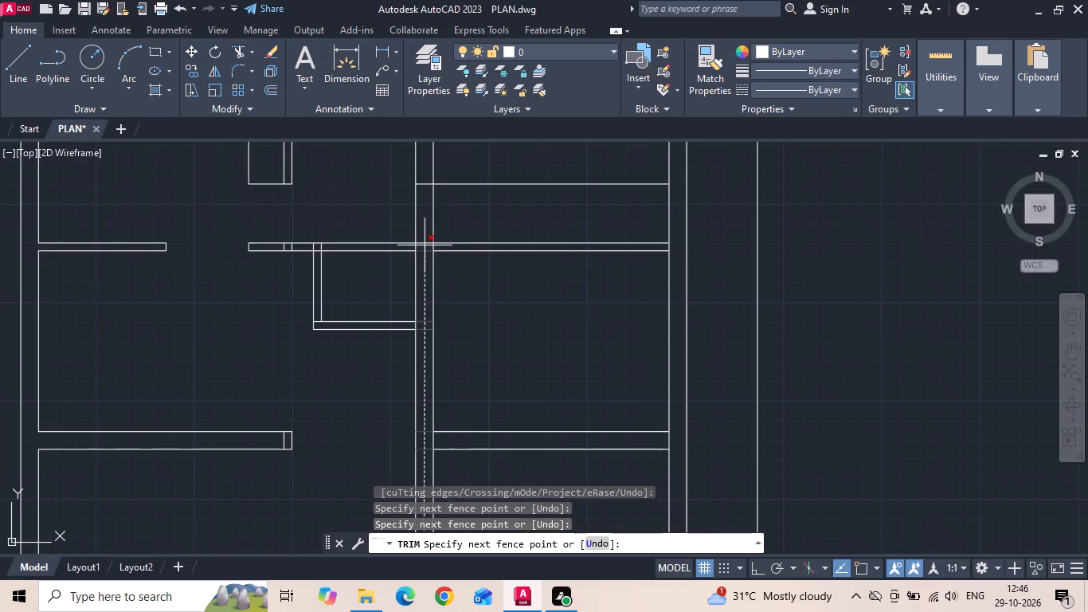
click(425, 245)
click(429, 245)
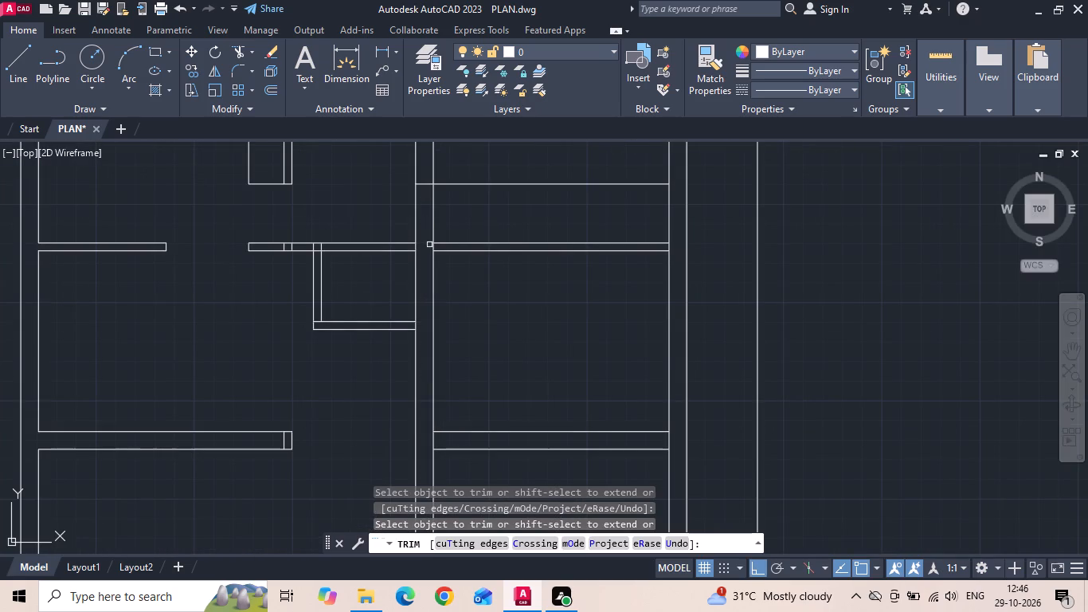
scroll(626, 339, down, 2)
key(Escape)
Erase the three leftover horizontal lines running across the master bedroom.
drag(617, 341, 609, 324)
click(597, 293)
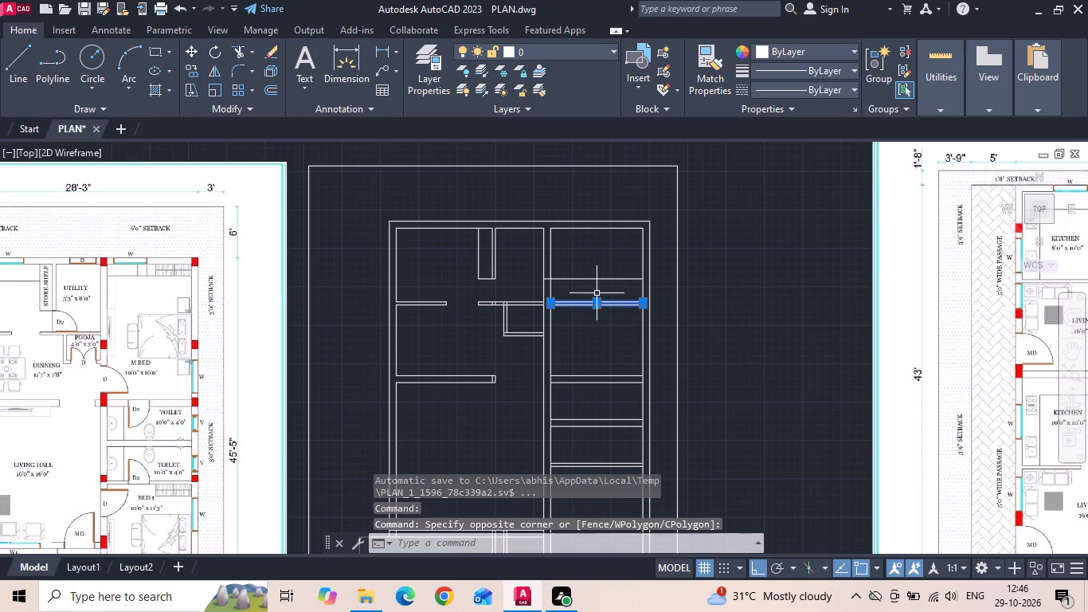
drag(597, 253, 593, 281)
click(593, 282)
key(Delete)
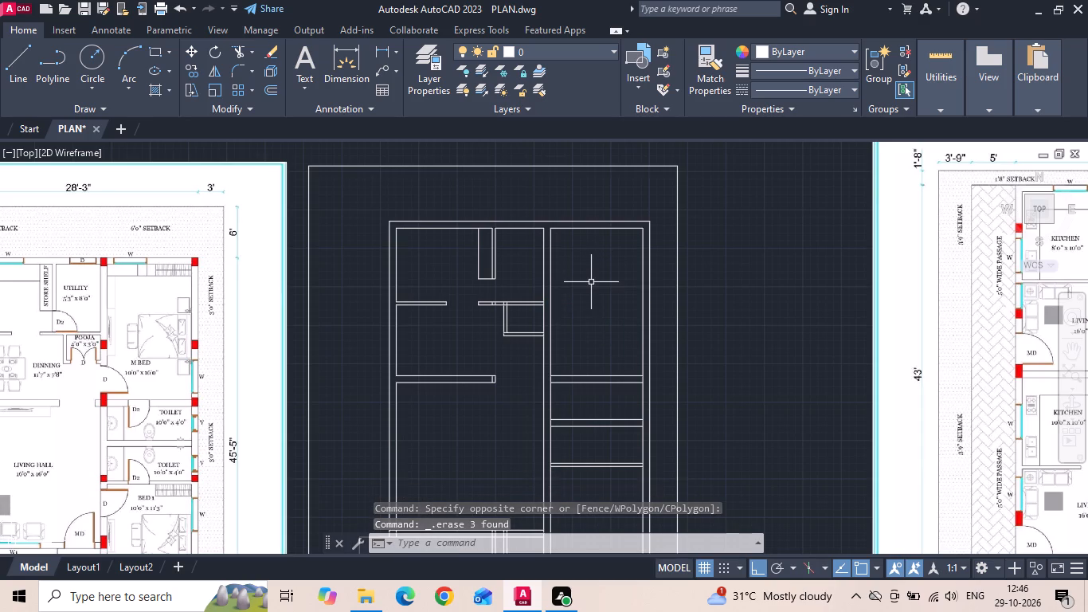
Measure the master bedroom's inside length between its two end walls with a linear dimension, without placing it.
click(380, 44)
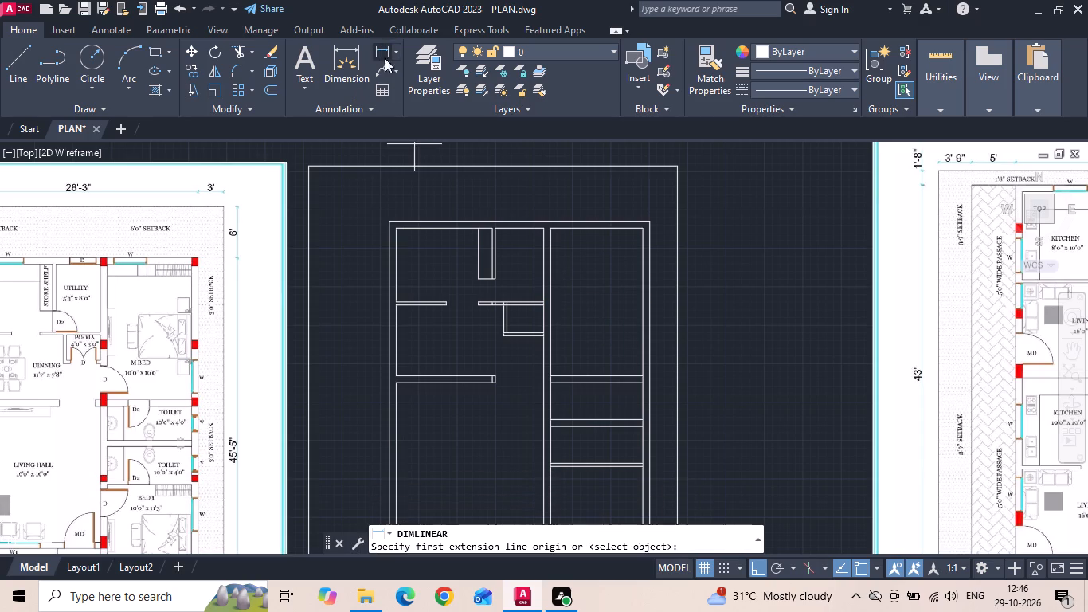
drag(585, 374, 585, 367)
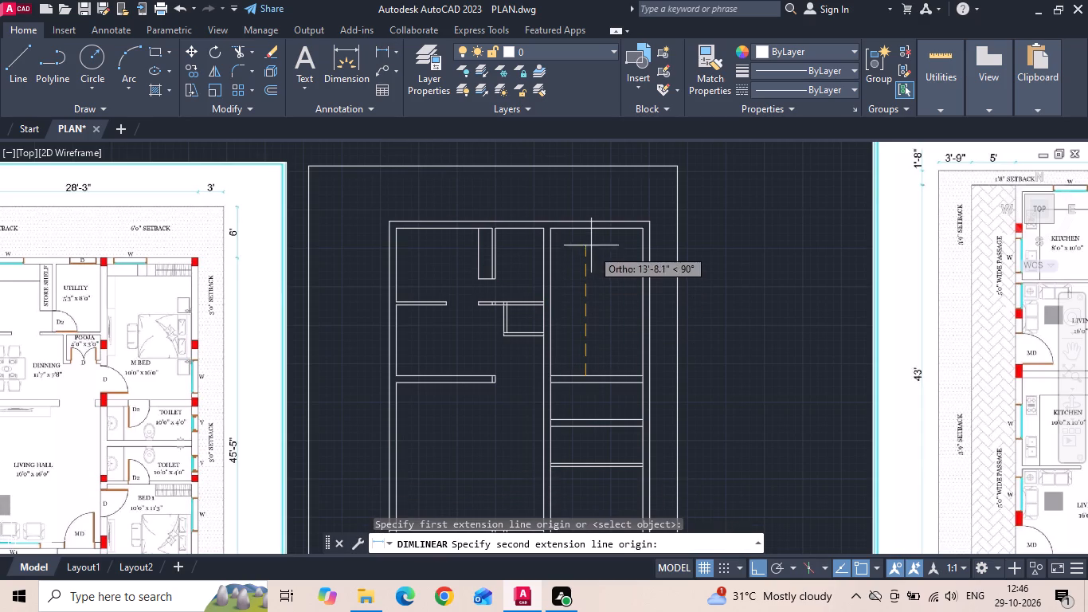
click(588, 229)
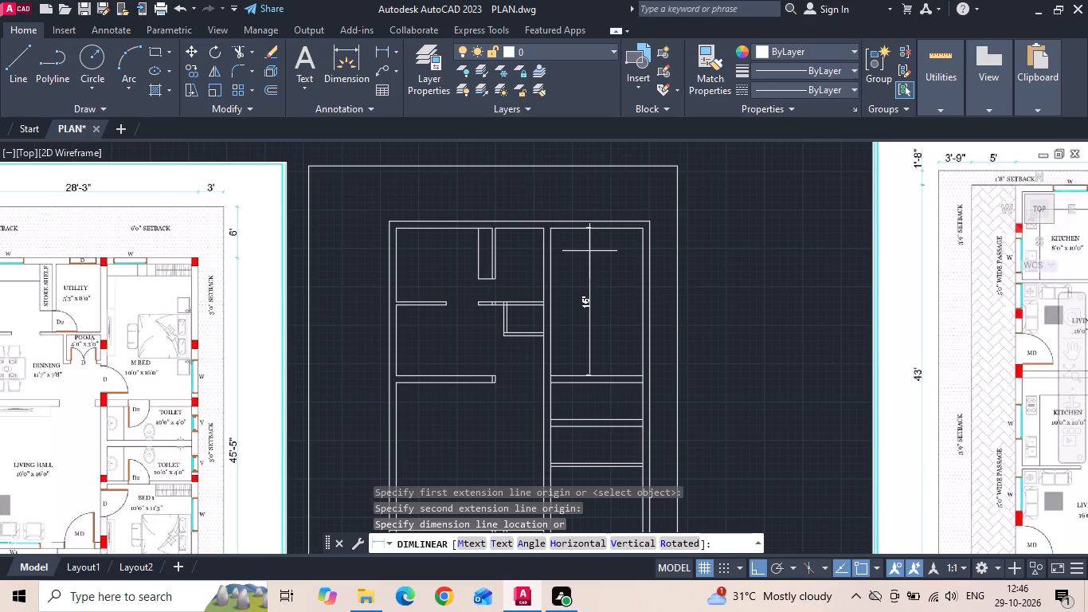
key(Escape)
On the GF reference image, measure the master bedroom's door opening and the red column beside it with linear dimensions, without placing them.
click(378, 53)
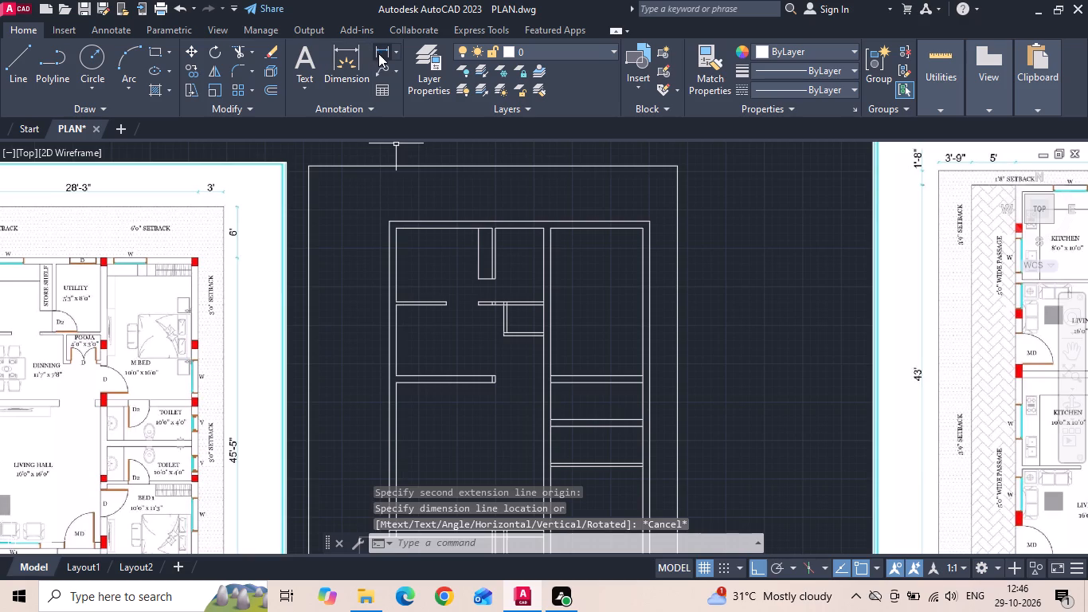
scroll(45, 363, up, 2)
middle_drag(54, 362, 183, 340)
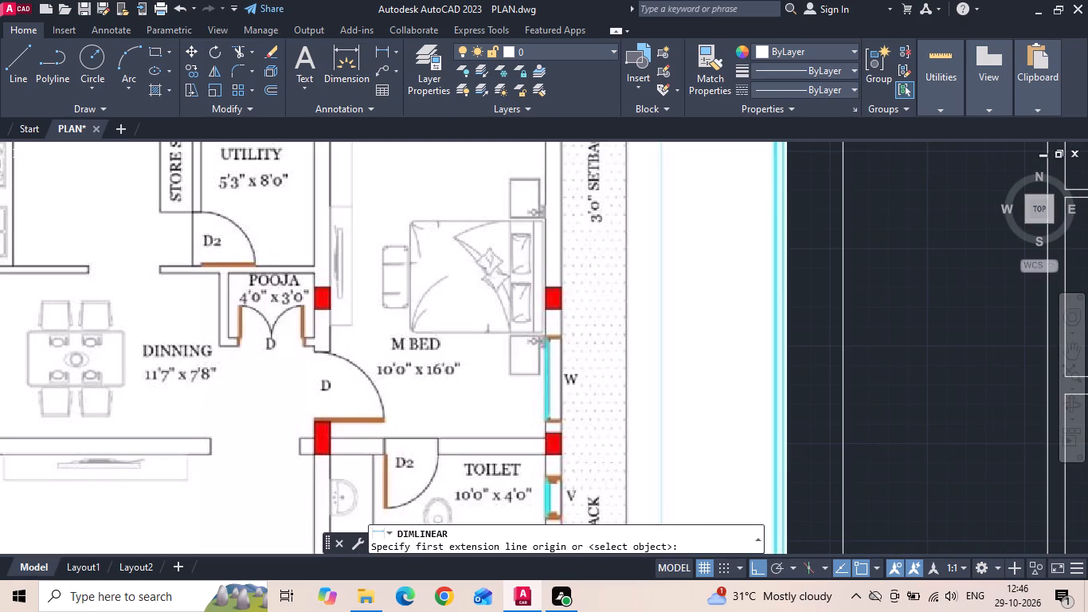
click(322, 351)
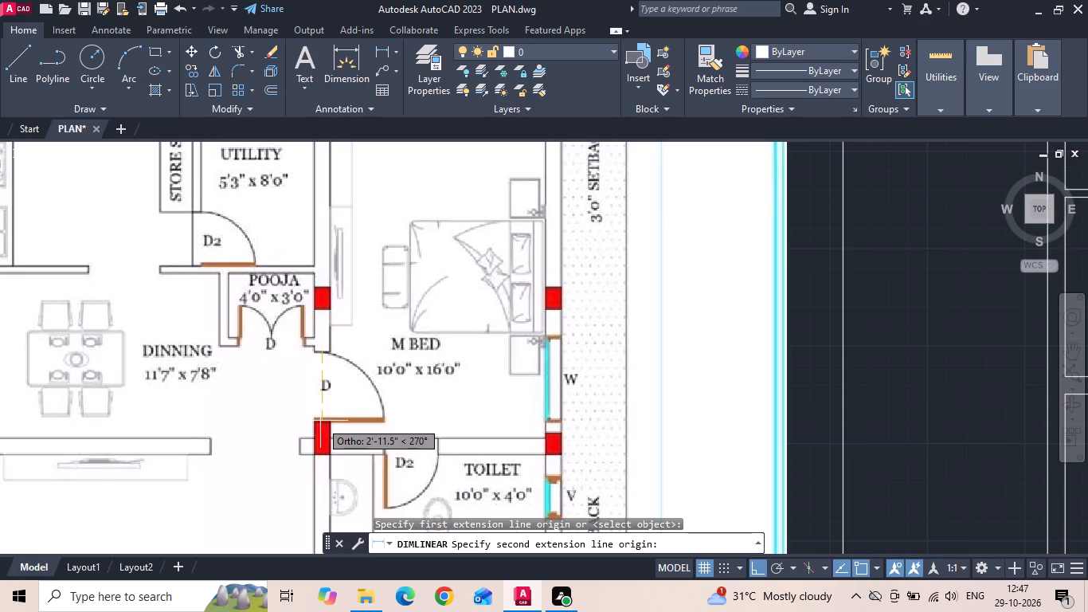
key(Escape)
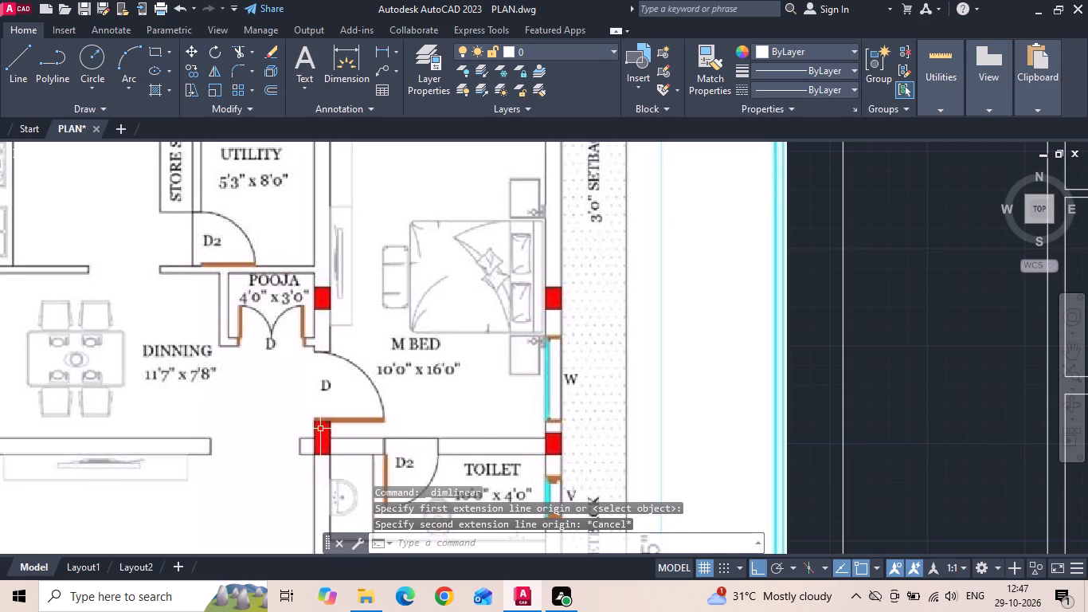
scroll(318, 456, up, 1)
key(space)
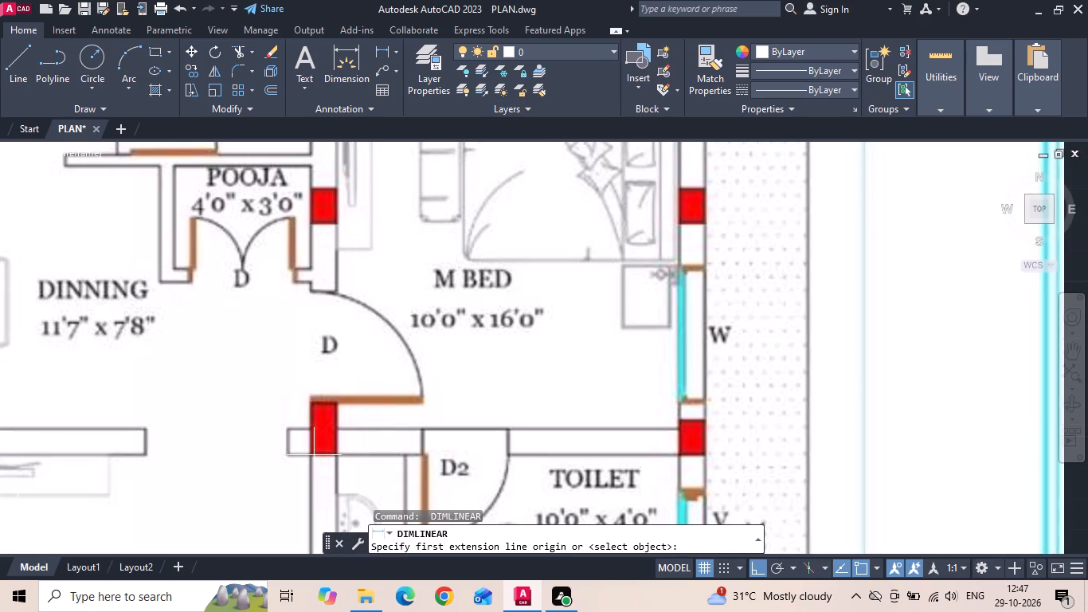
click(312, 455)
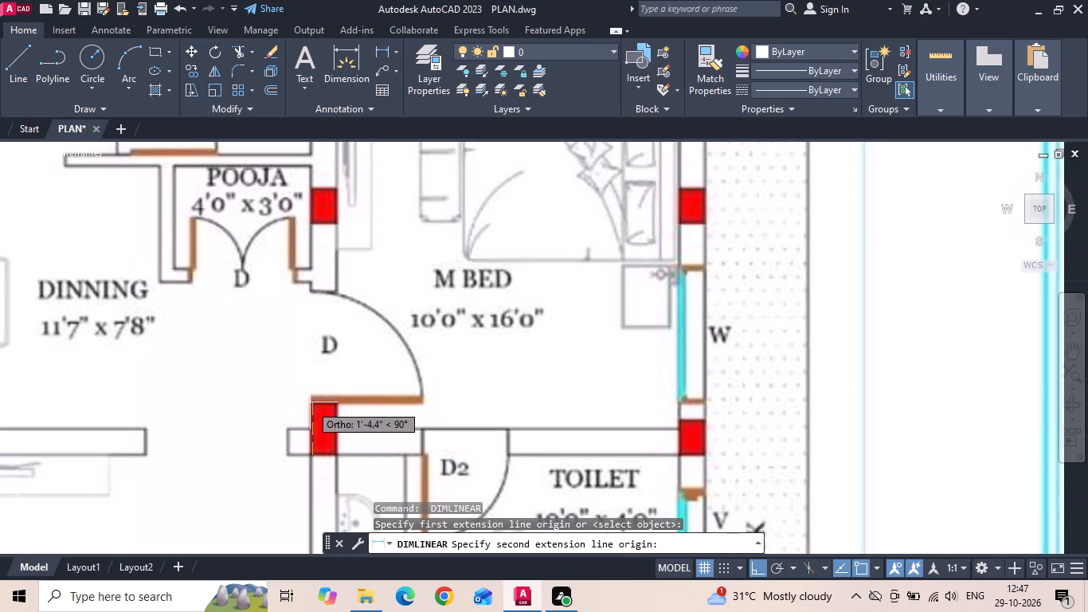
key(Escape)
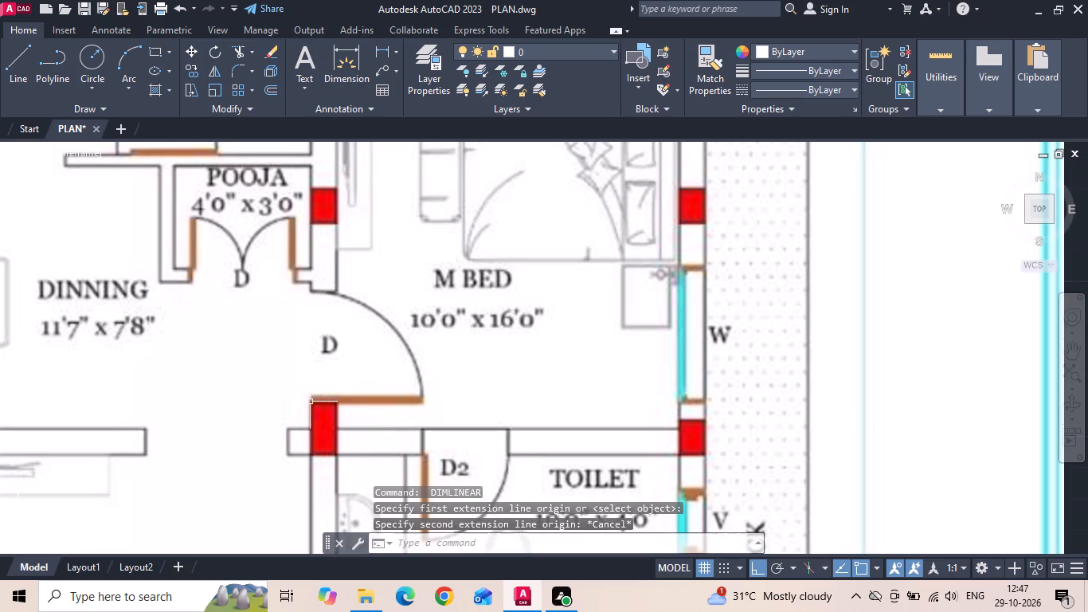
scroll(292, 388, down, 3)
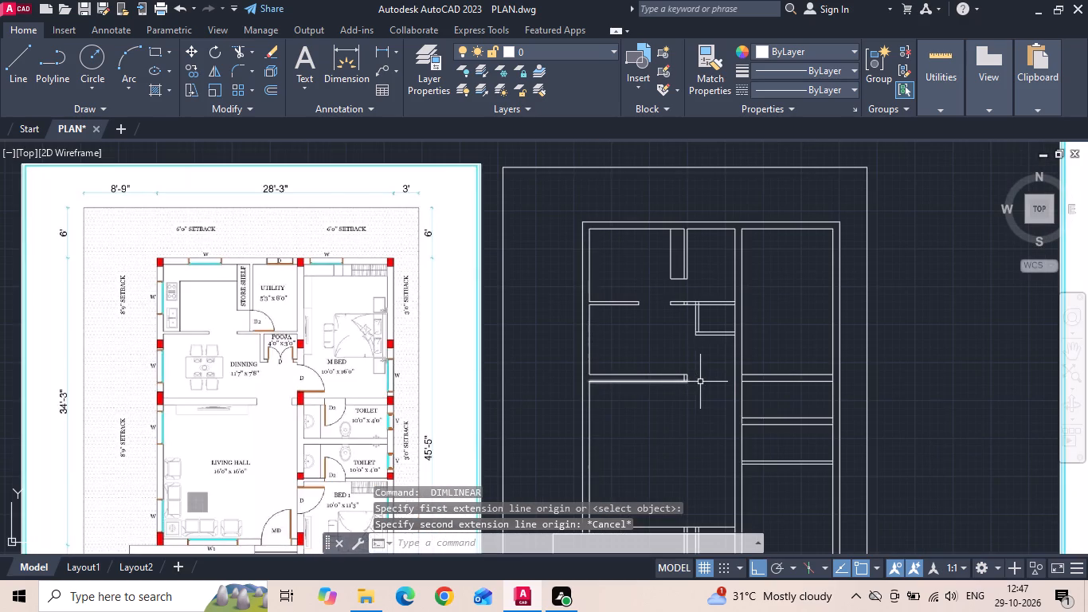
Trim the line ends crossing the kitchen-dining wall where the pooja wall and the central wall meet it.
scroll(703, 382, up, 1)
middle_drag(702, 382, 662, 392)
scroll(654, 390, down, 1)
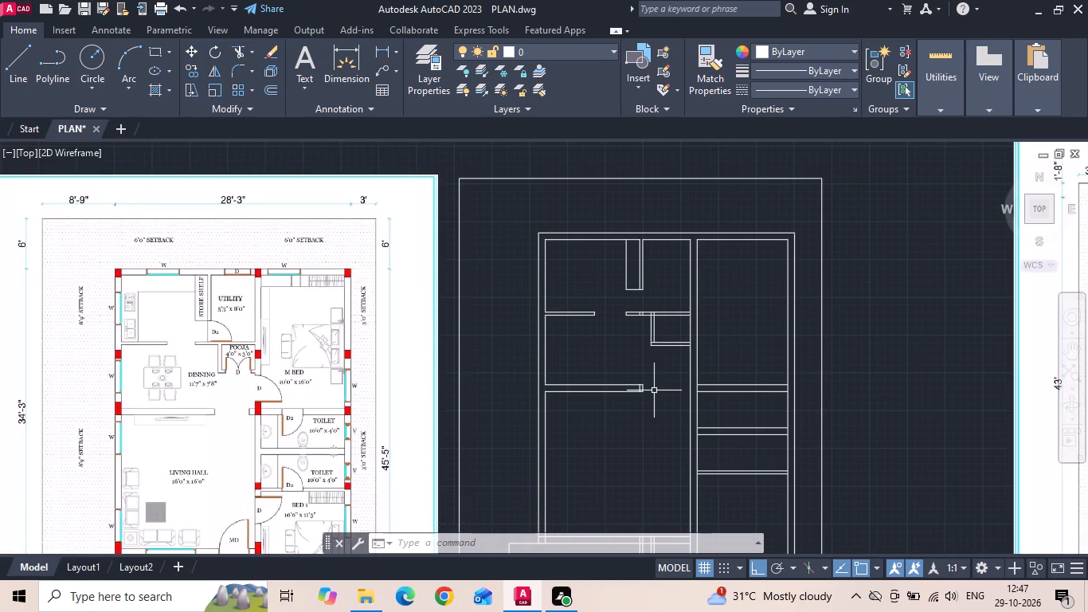
text(TR)
key(space)
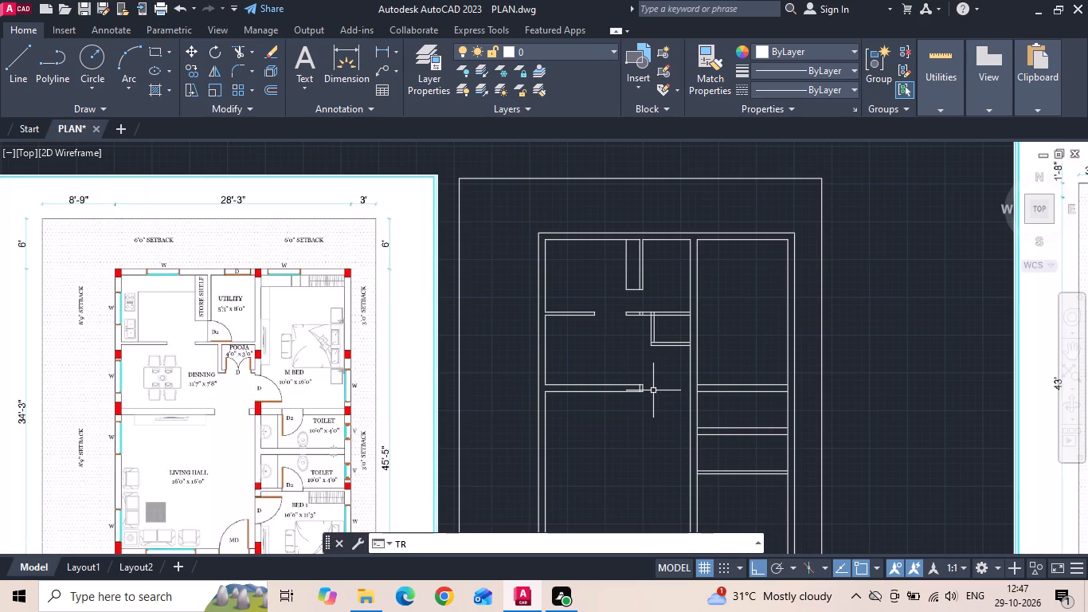
key(space)
scroll(683, 317, up, 4)
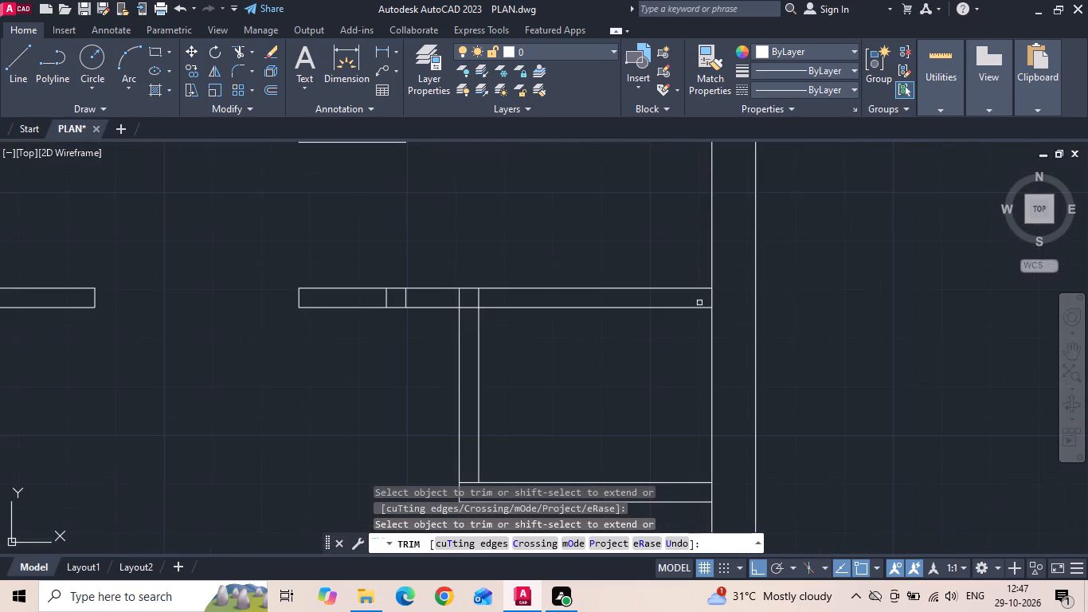
click(722, 300)
click(389, 293)
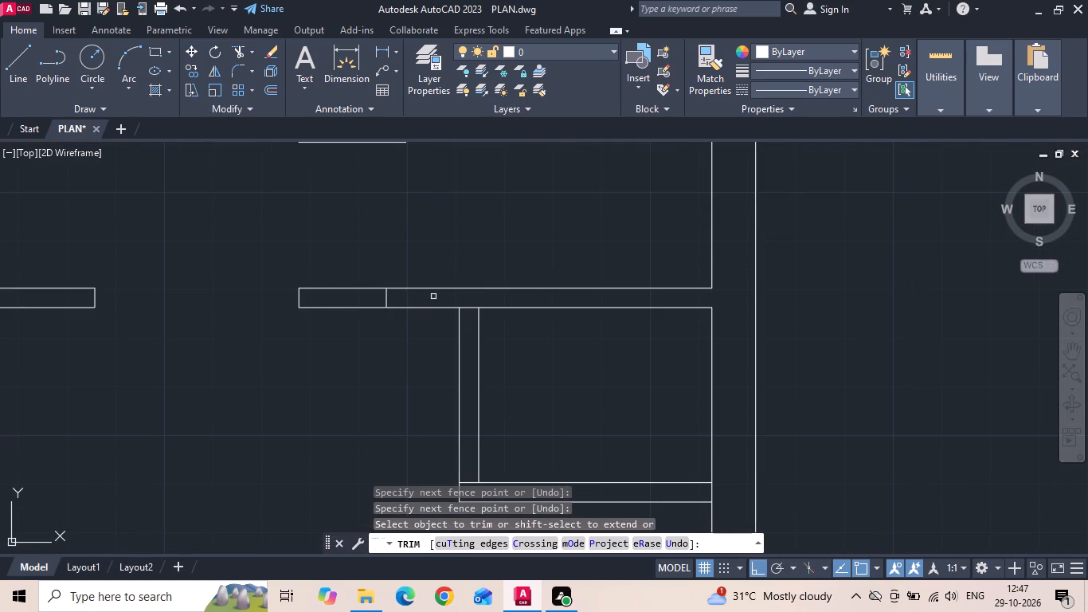
click(385, 296)
click(467, 305)
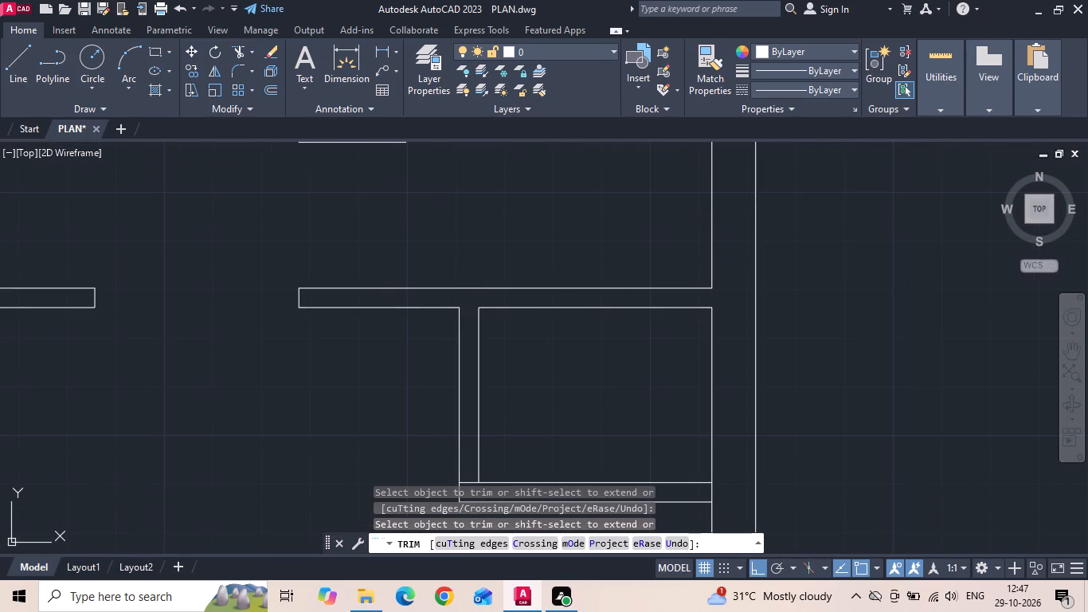
Trim the leftover lines inside the pooja's front wall at its outer corner and at its junction with the central wall.
scroll(467, 308, down, 1)
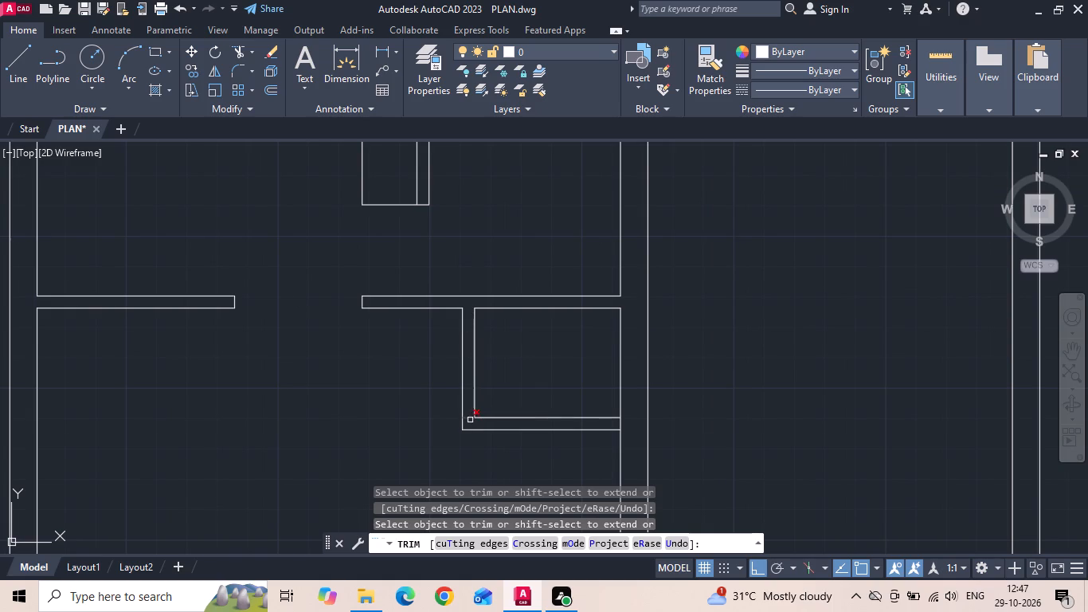
click(469, 420)
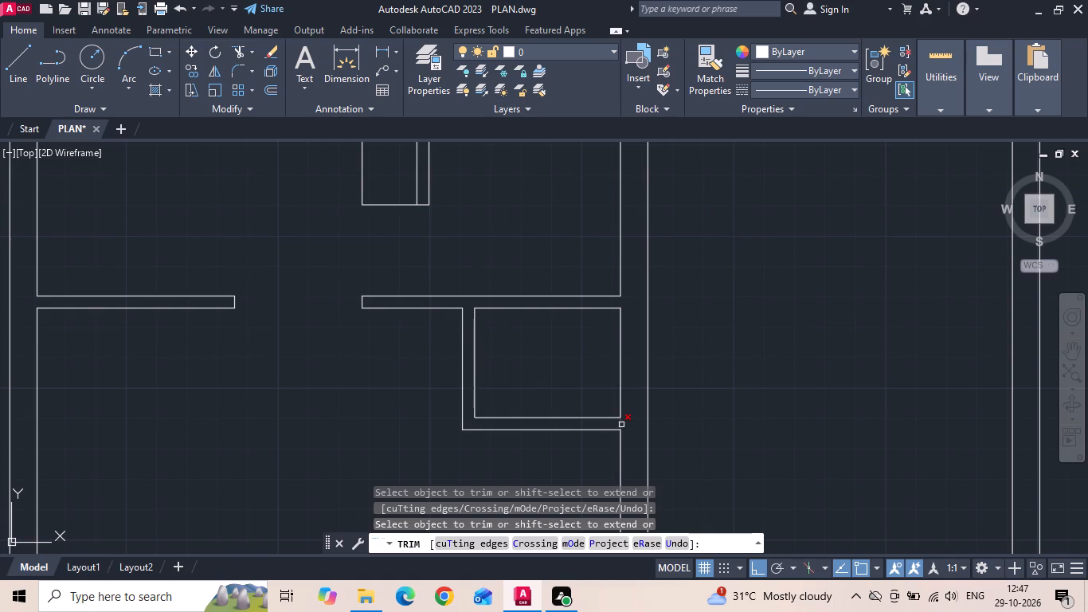
click(621, 425)
scroll(675, 301, down, 2)
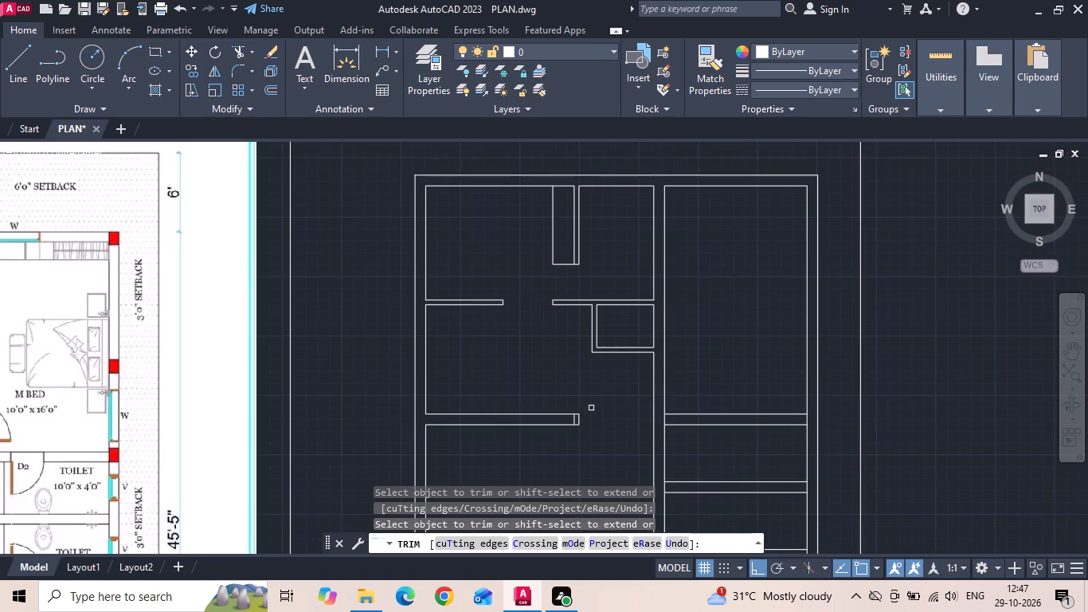
scroll(592, 407, down, 1)
key(Escape)
Draw a vertical guide line down from the pooja's outer corner and extend the dining-living wall's lines to it.
scroll(143, 412, up, 2)
scroll(149, 351, down, 2)
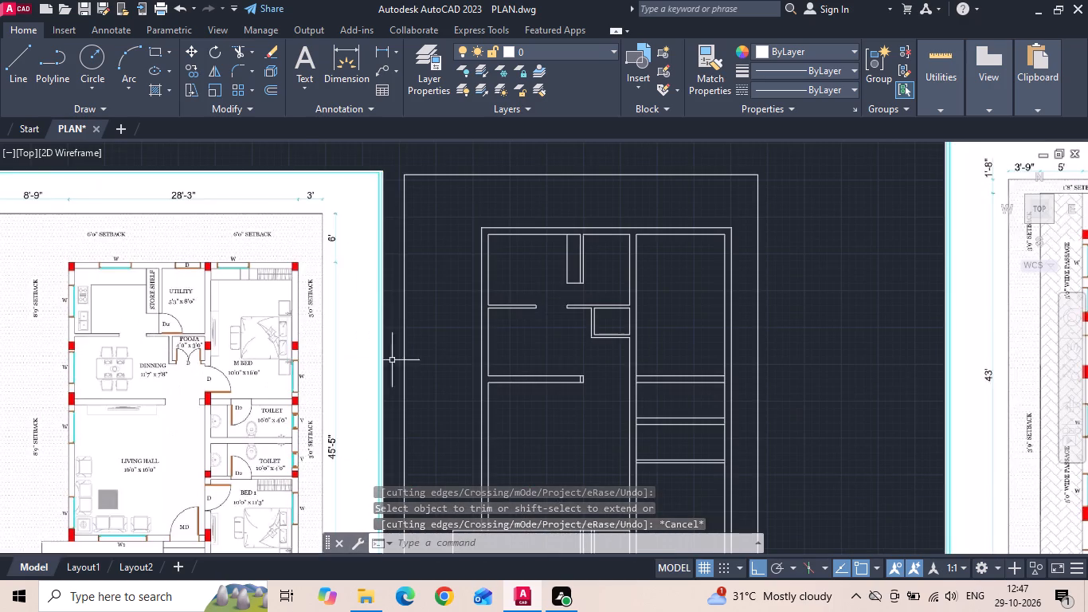
scroll(599, 370, up, 2)
key(l)
key(space)
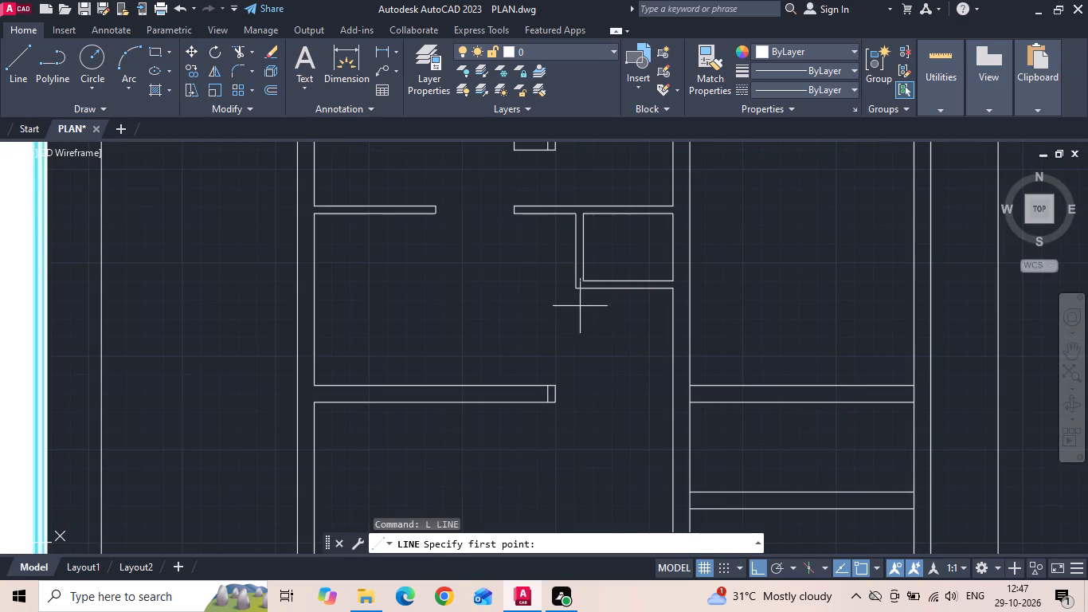
drag(577, 289, 584, 345)
click(570, 463)
key(Escape)
key(e)
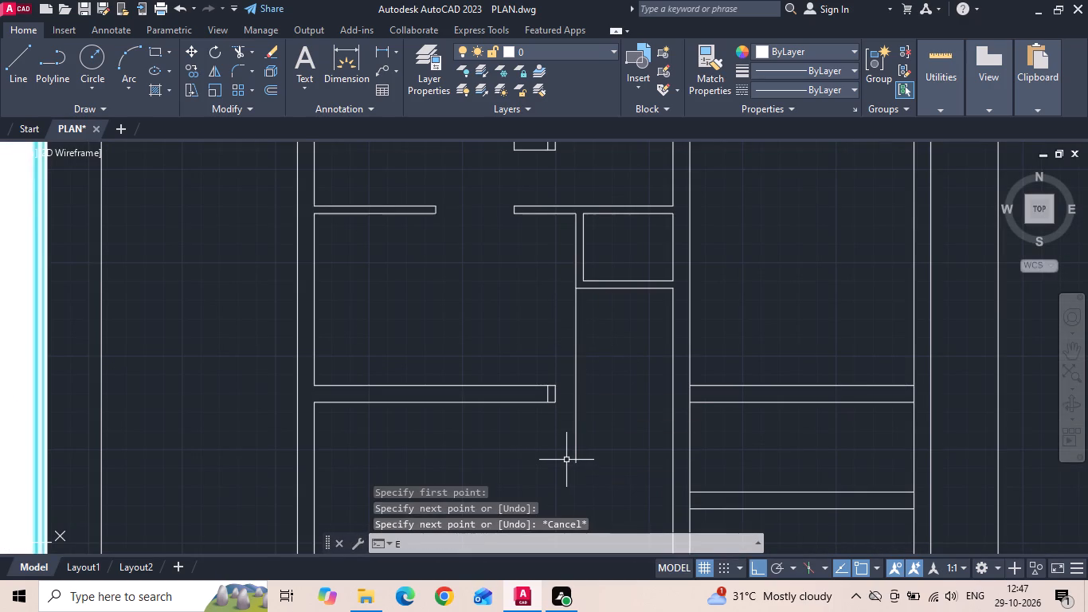
key(x)
key(space)
drag(526, 455, 525, 319)
key(Escape)
Trim the guide line's ends beyond the dining-living wall and remove the two old end lines inside that wall.
key(t)
key(r)
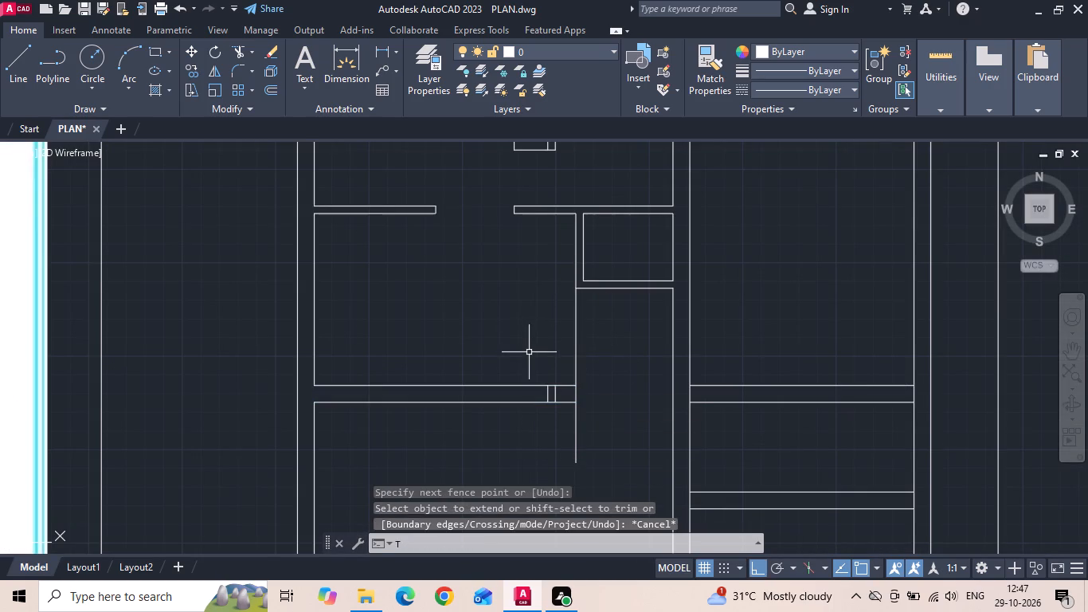
key(space)
drag(544, 335, 552, 452)
click(558, 394)
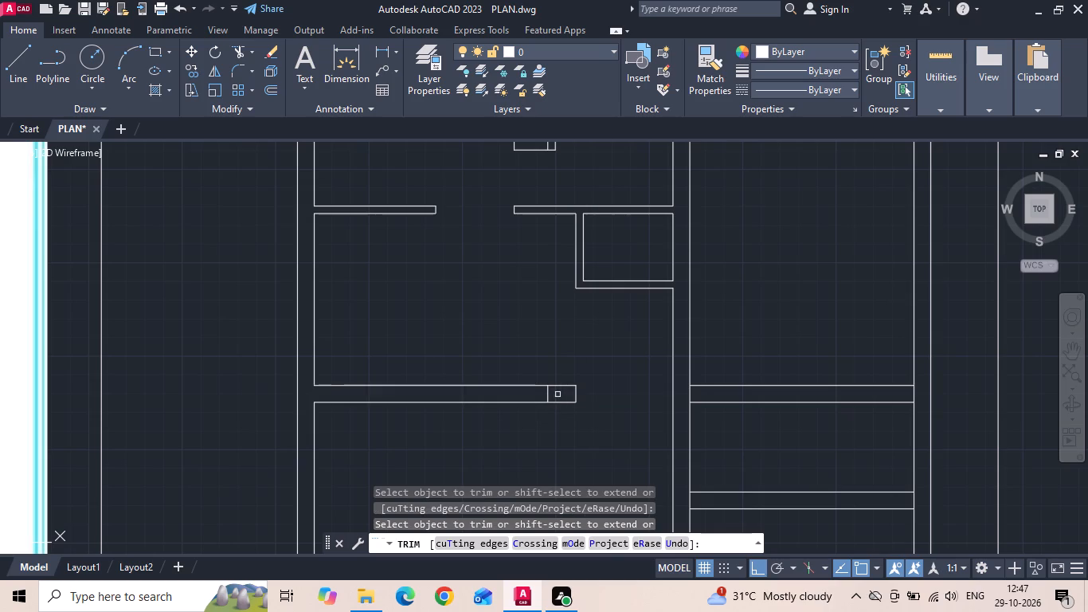
drag(532, 395, 545, 395)
click(560, 394)
key(Escape)
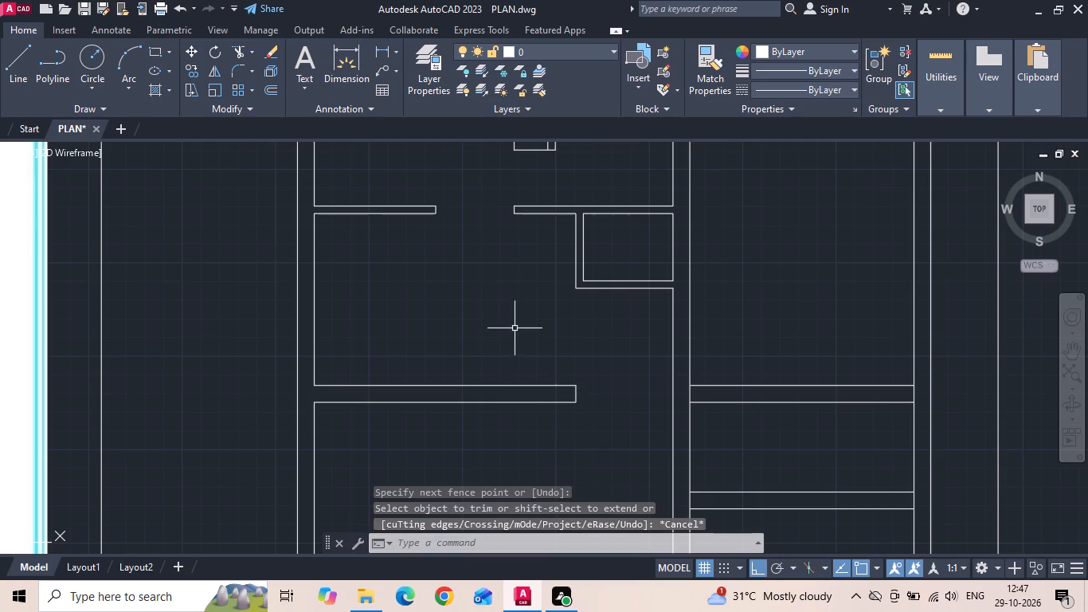
Draw a short vertical line down from the midpoint of the pooja front wall's inner line.
scroll(515, 332, down, 2)
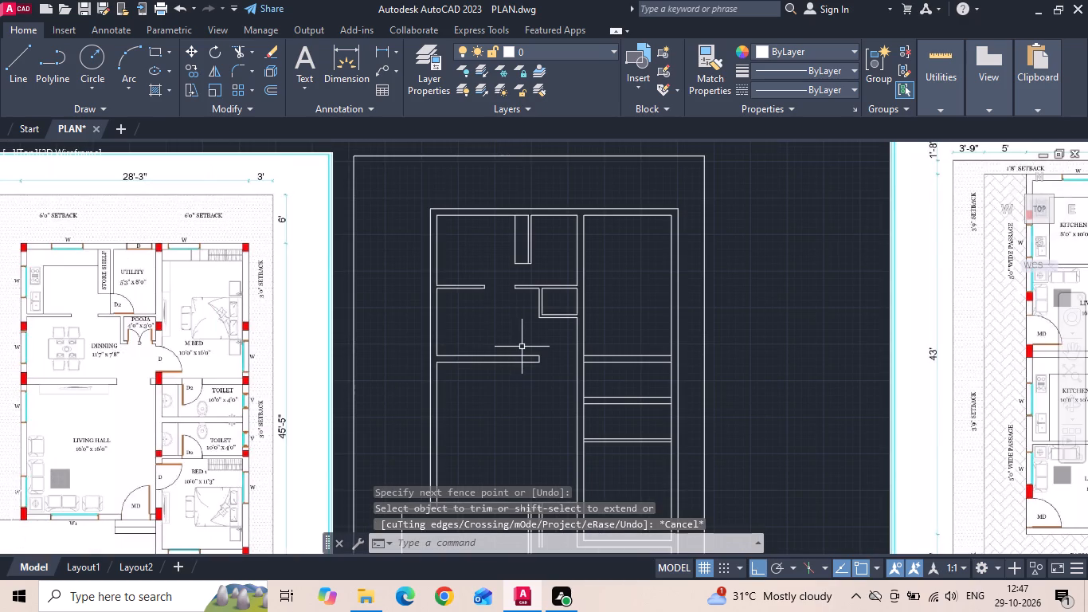
scroll(570, 308, up, 3)
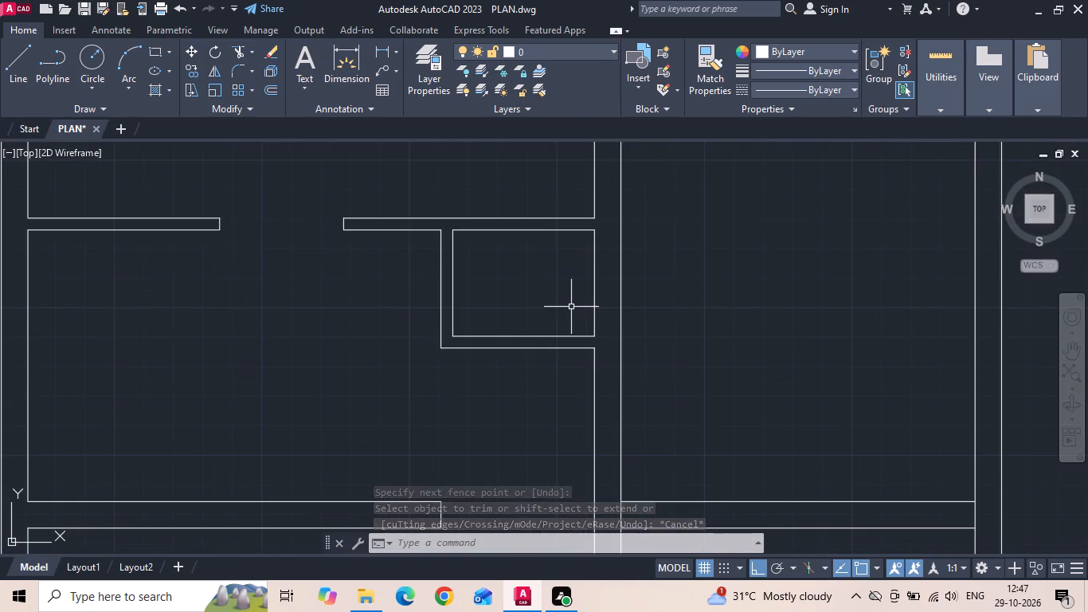
text(L)
key(space)
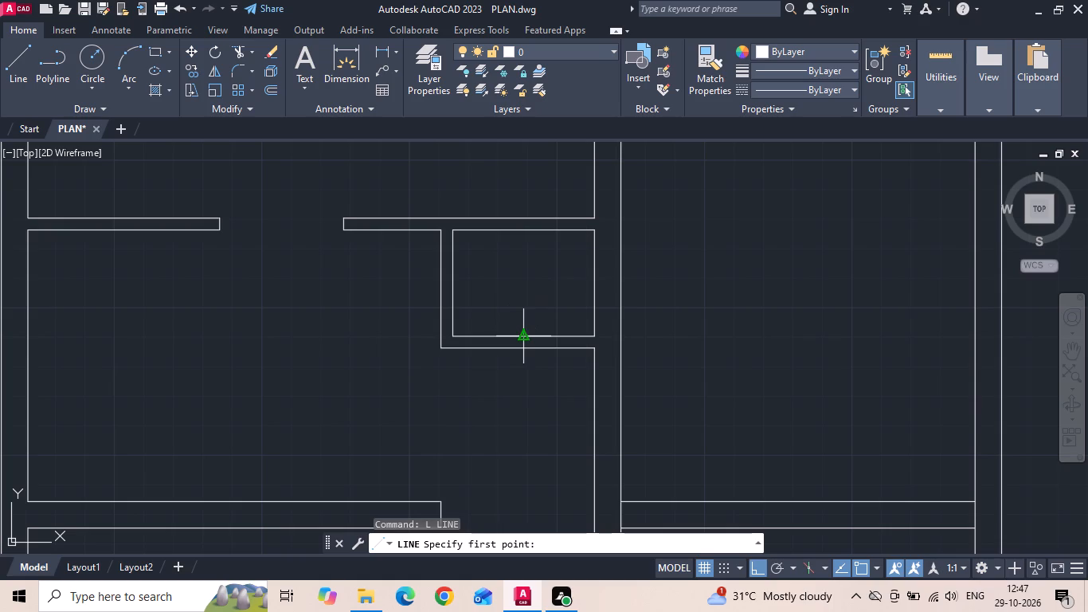
drag(520, 335, 526, 353)
click(528, 394)
key(Escape)
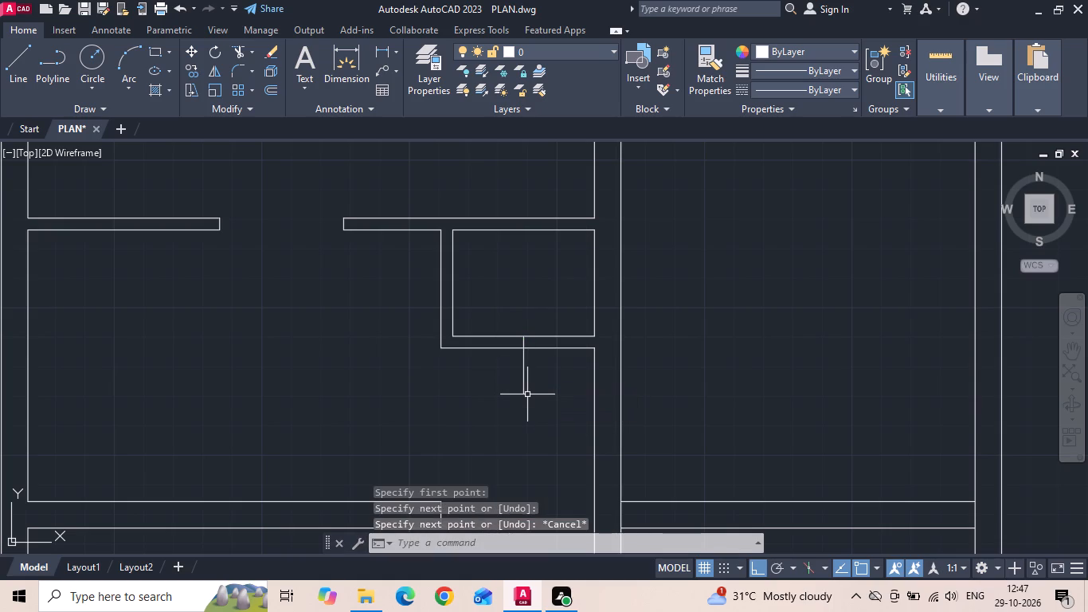
Offset the pooja's vertical centre line 1'6" to both sides.
key(o)
key(space)
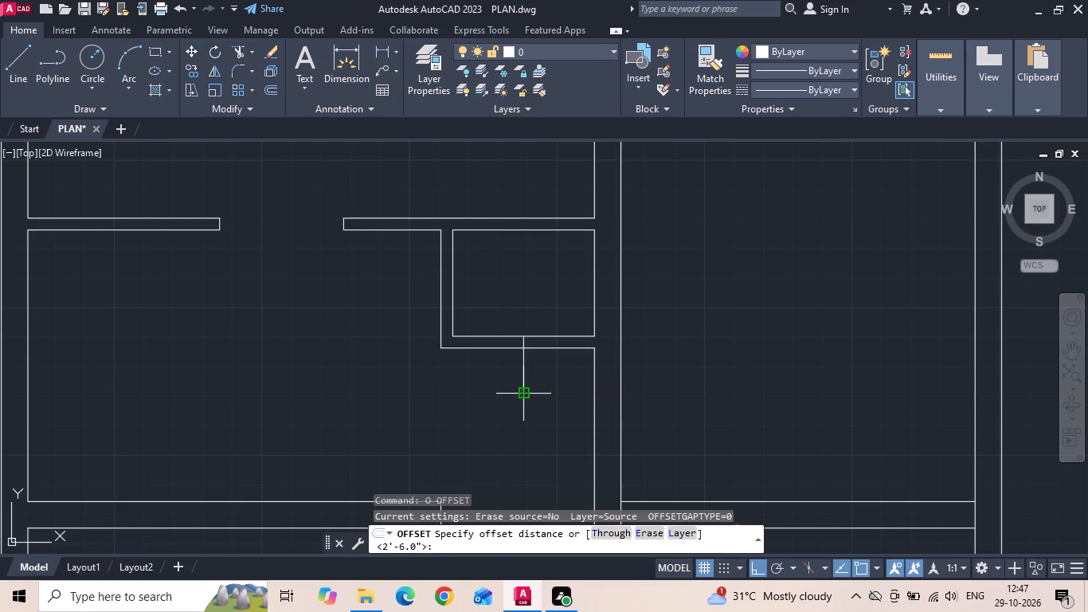
key(1)
key(apostrophe)
text(6)
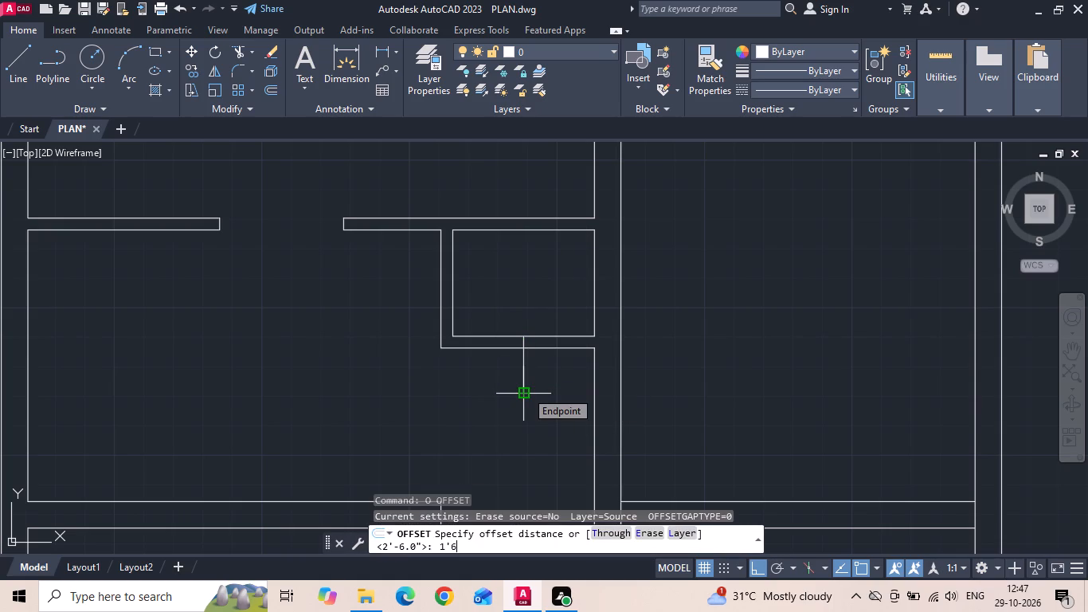
key(space)
click(522, 372)
click(482, 382)
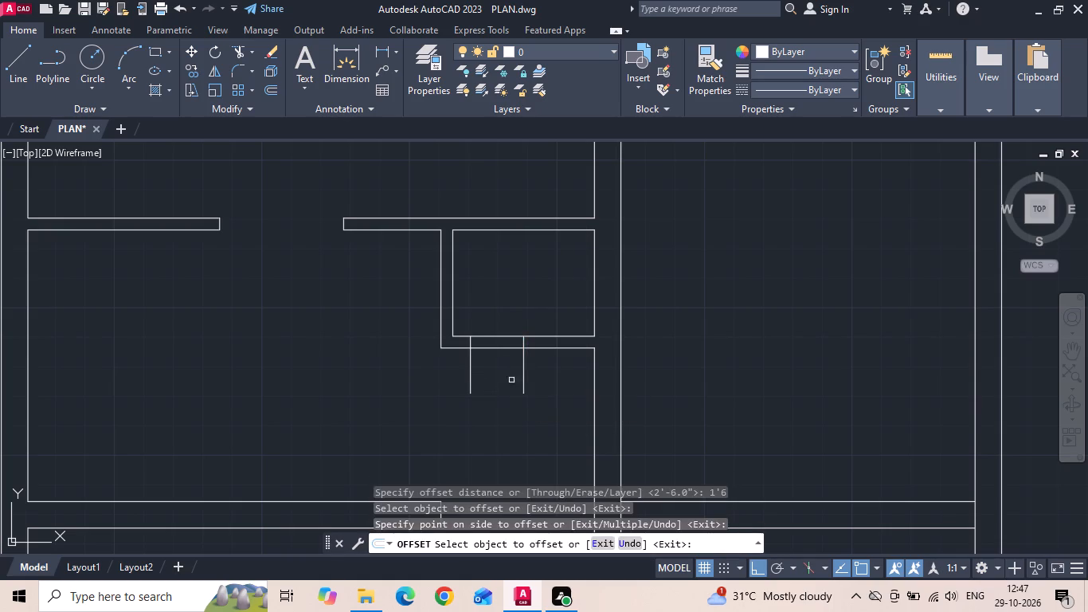
click(522, 379)
click(542, 372)
key(Escape)
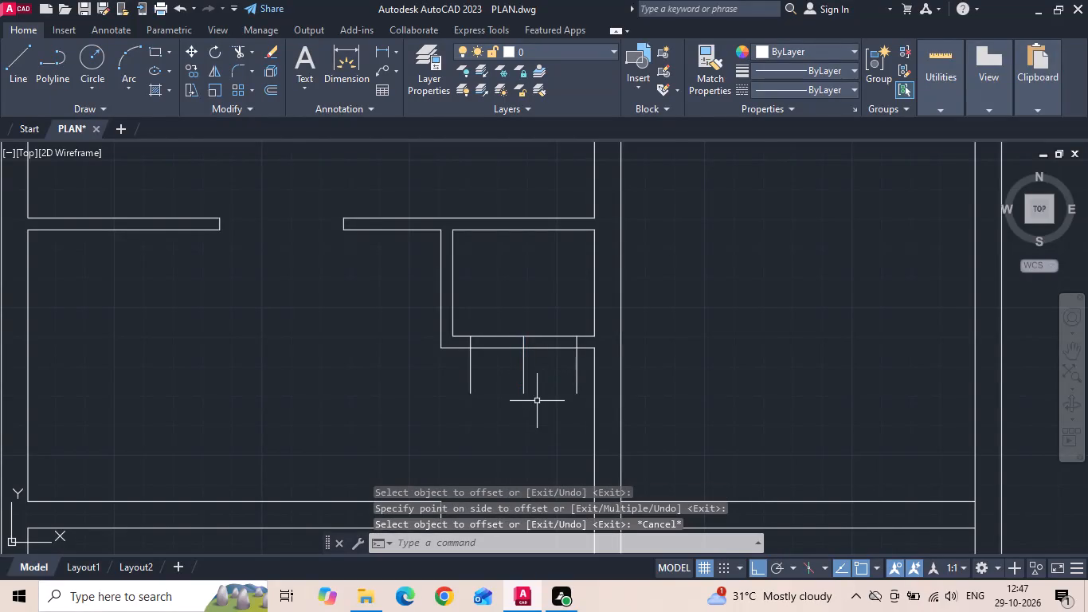
Trim the three vertical lines below the pooja's front wall and cut out the wall between the outer two as a door opening.
key(t)
text(R)
key(space)
key(space)
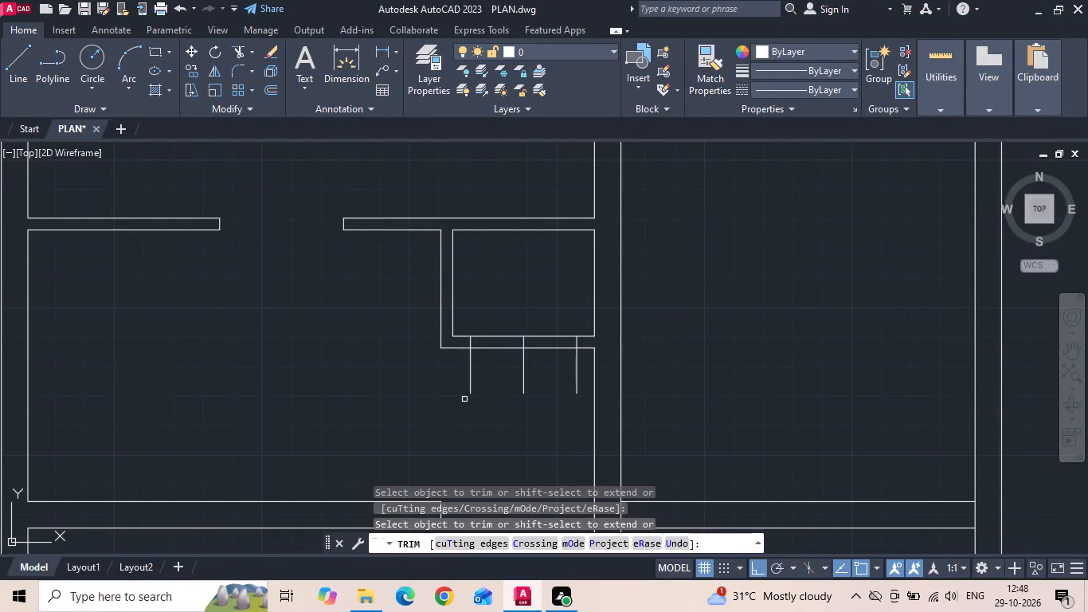
click(457, 386)
click(585, 382)
drag(560, 371, 559, 368)
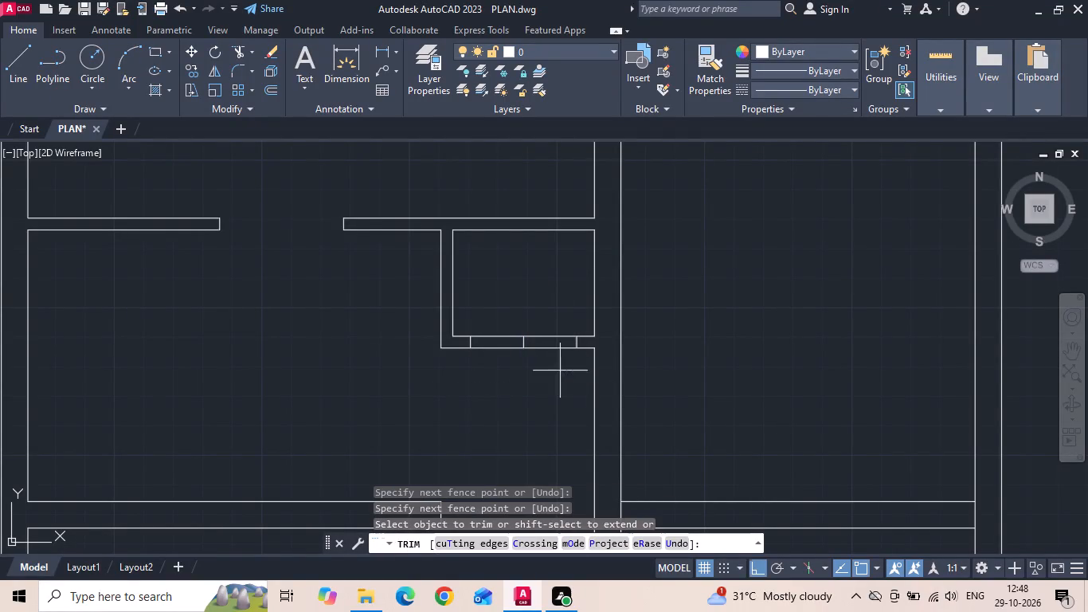
drag(559, 368, 524, 331)
scroll(524, 331, down, 2)
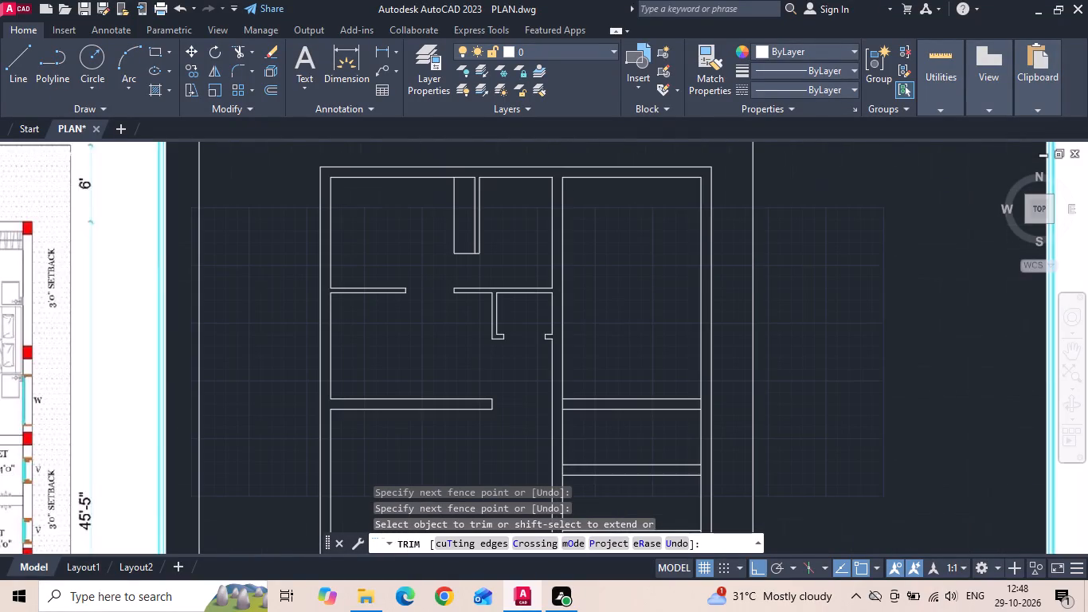
key(Escape)
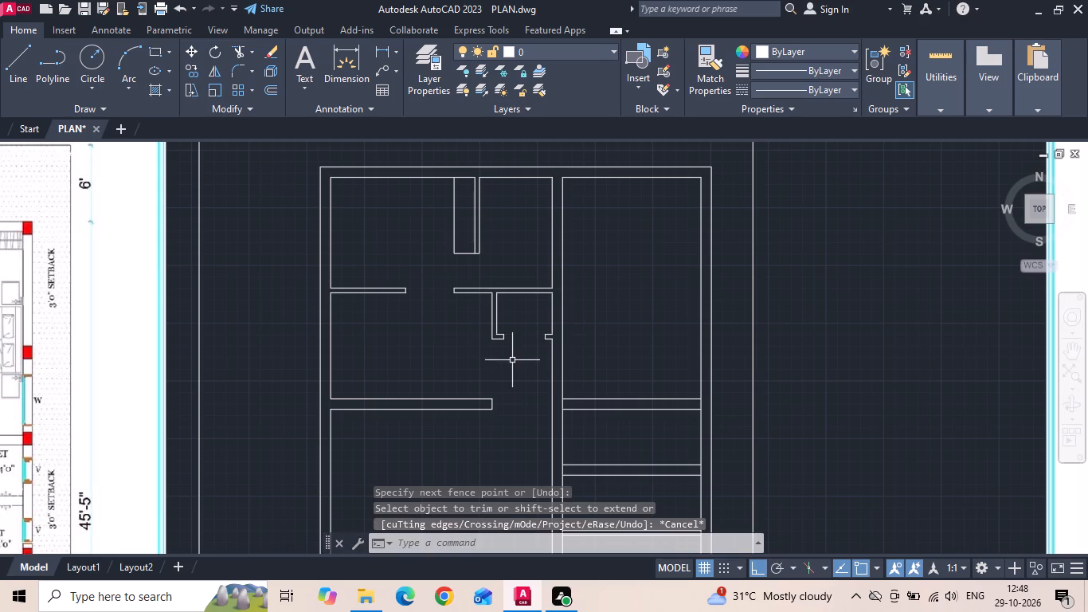
Extend the master bedroom's lower wall lines across the central wall to the dining-living wall, and the pooja's jamb line beside the central wall down through them.
text(EX)
key(space)
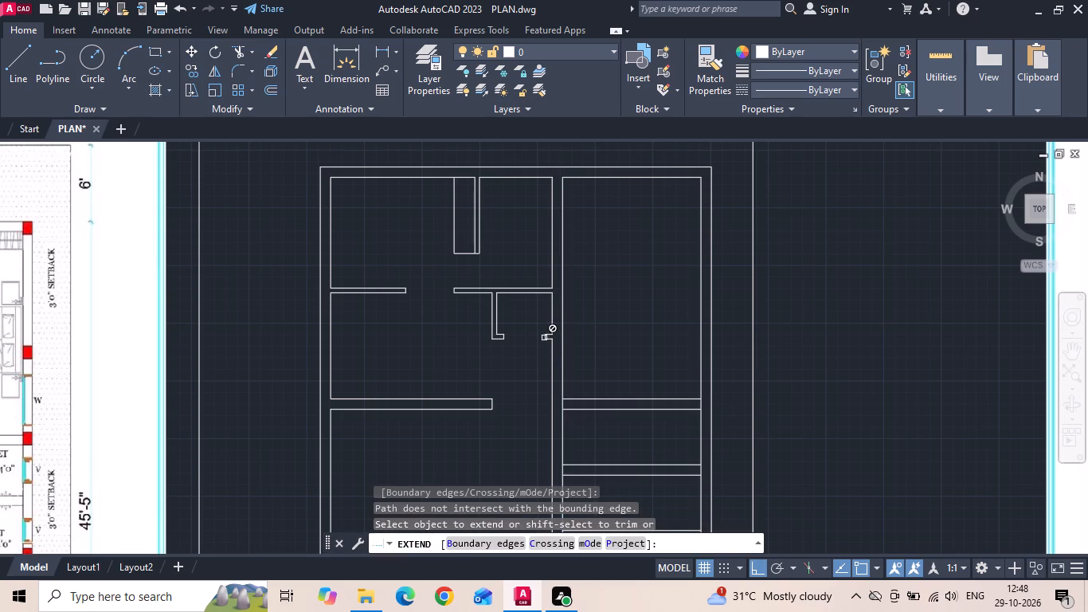
drag(576, 386, 577, 404)
click(573, 398)
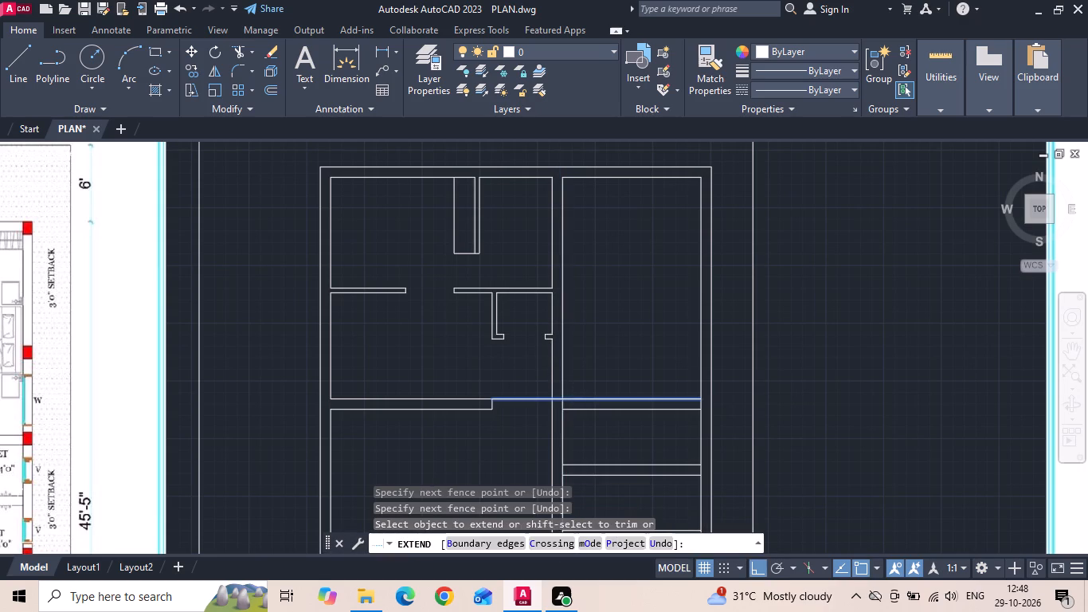
click(545, 339)
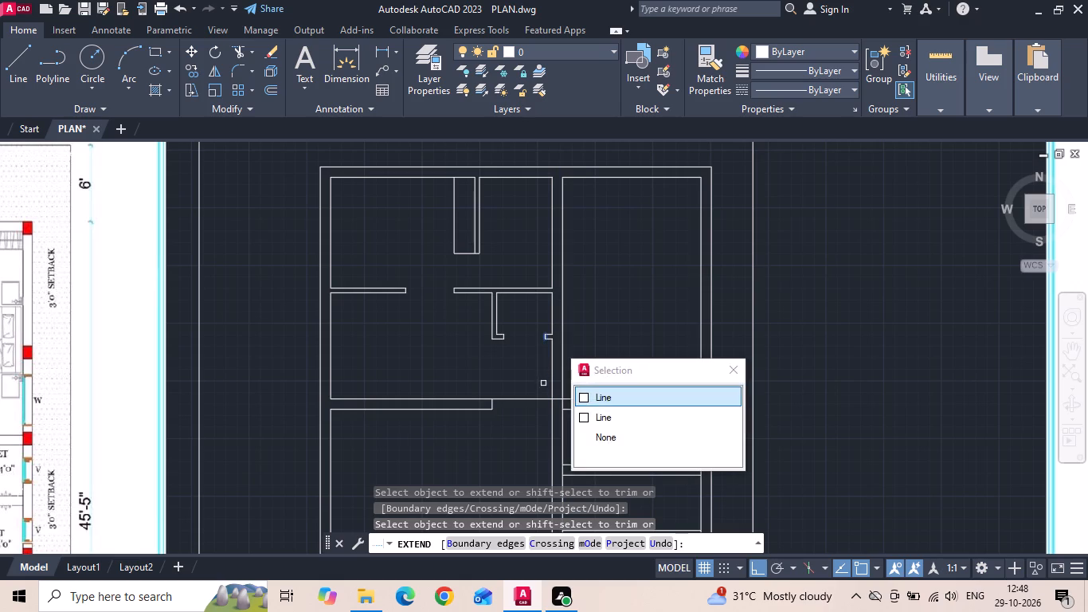
click(544, 385)
scroll(562, 411, up, 1)
click(563, 410)
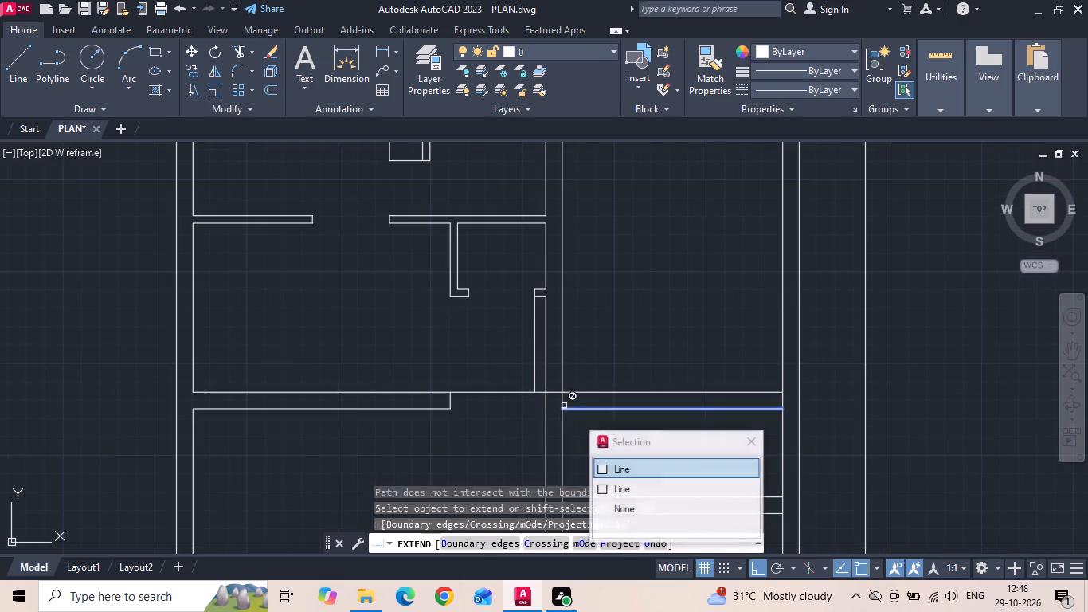
drag(589, 405, 590, 426)
click(535, 377)
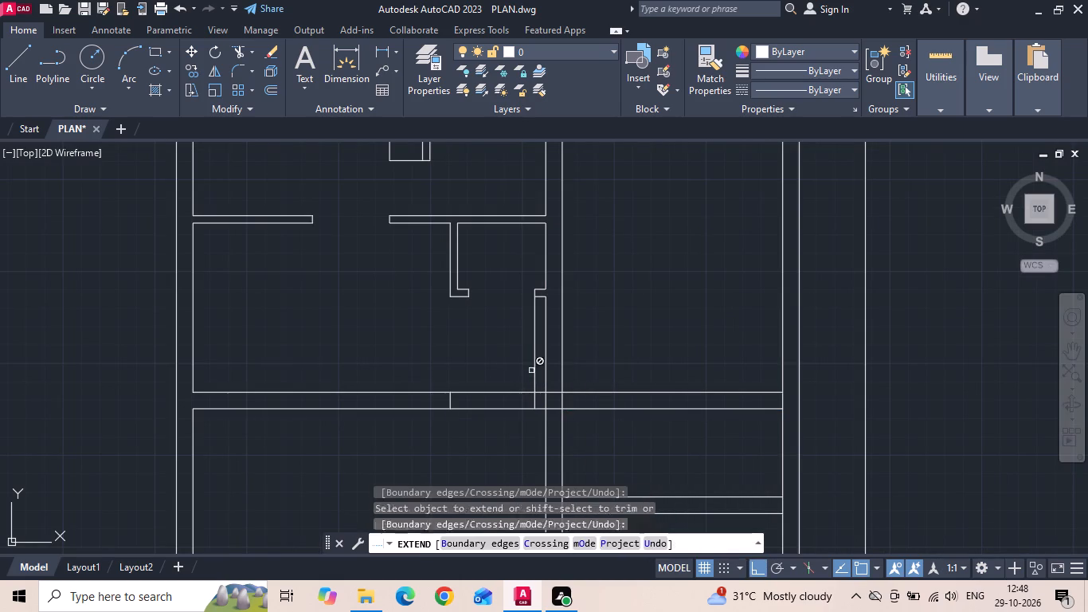
key(Escape)
Trim the wall lines across the dining-living passage and the extended jamb line above them, leaving a short wall stub at the central wall.
text(TR)
key(space)
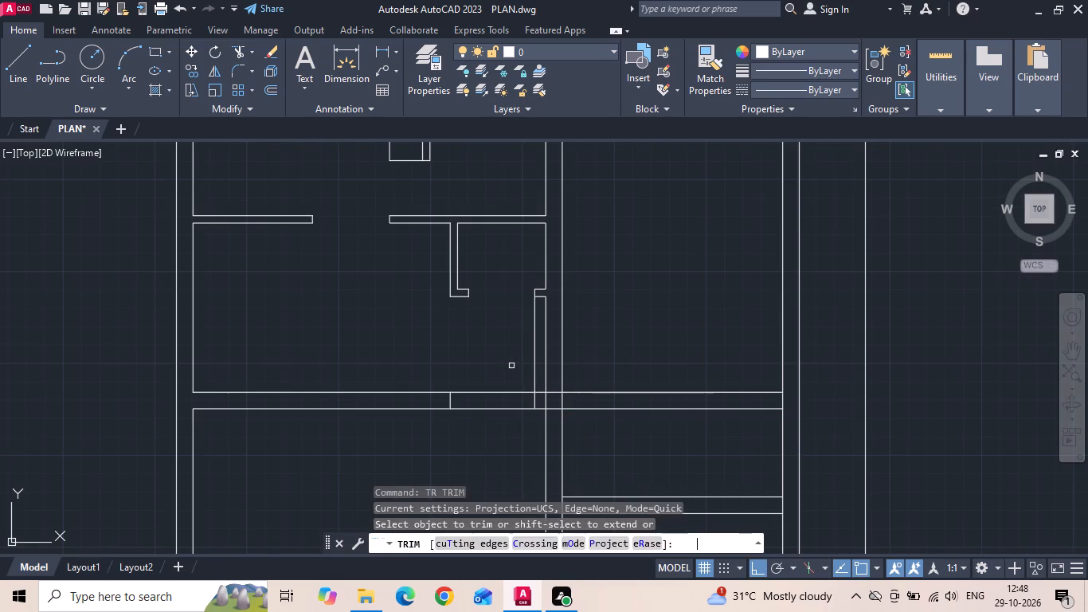
drag(511, 369, 512, 432)
click(536, 361)
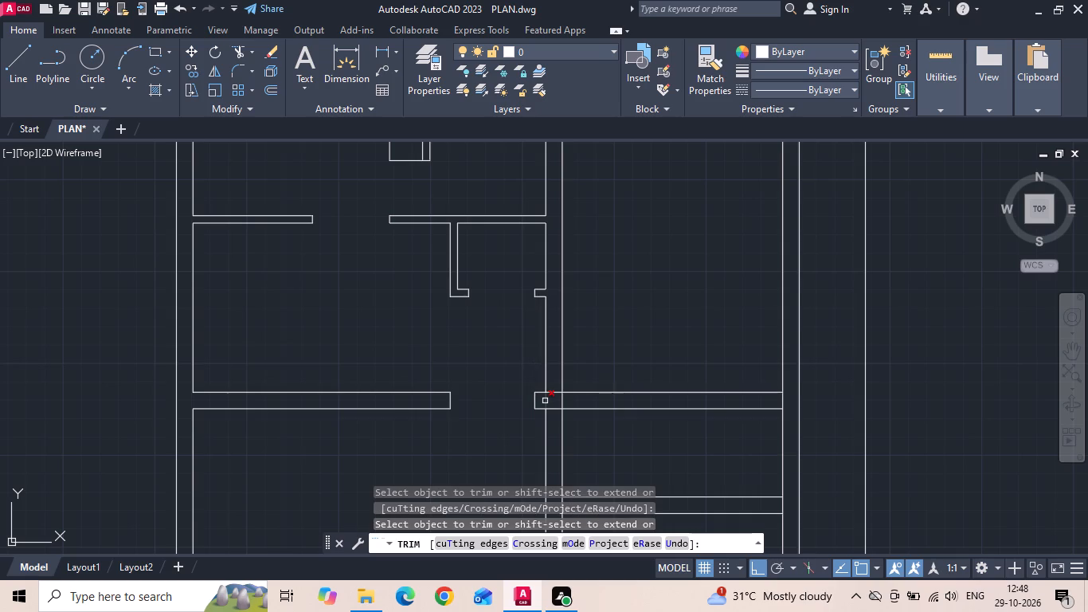
Trim the crossing line segments where the dining-living wall stub, central wall and master bedroom's lower wall meet.
click(545, 402)
click(551, 392)
click(563, 401)
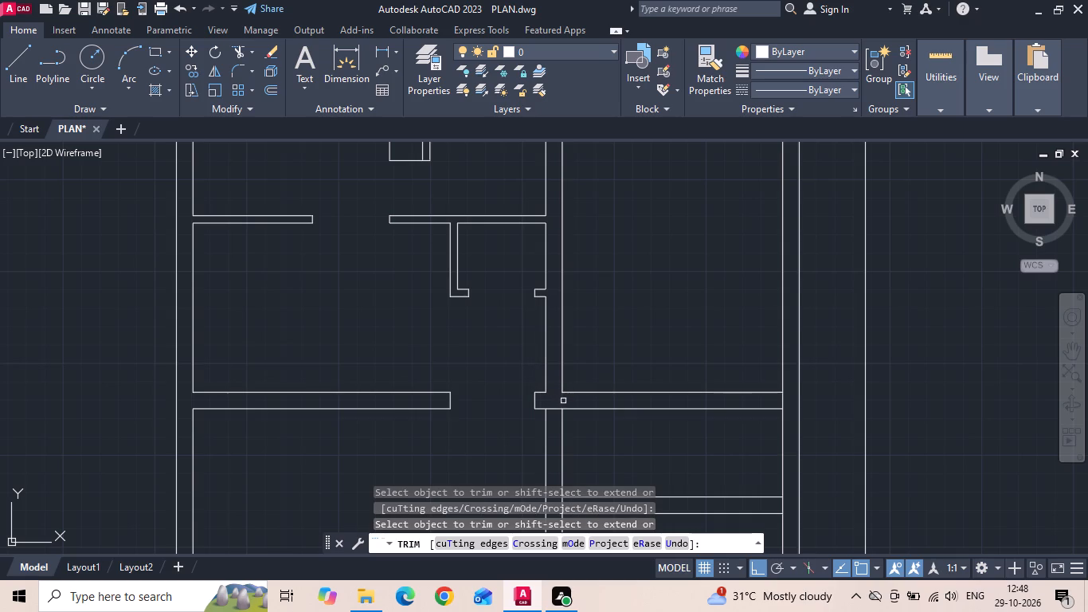
click(555, 410)
Trim away both lines of the master bedroom's lower wall and the segment of the central wall's bedroom-side line just below it.
scroll(669, 304, down, 1)
drag(660, 333, 652, 379)
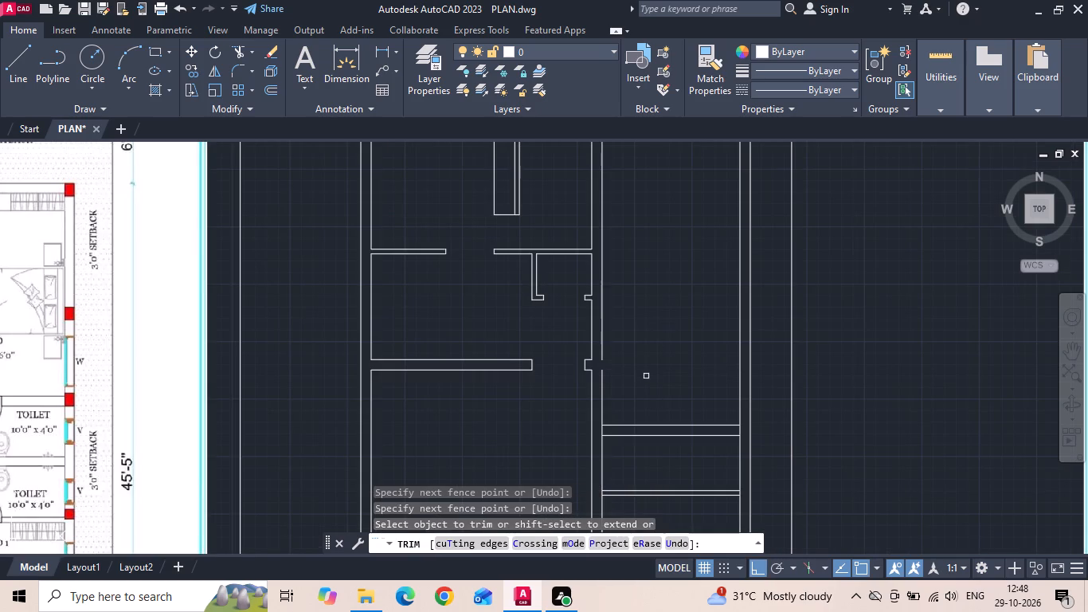
click(604, 410)
key(Escape)
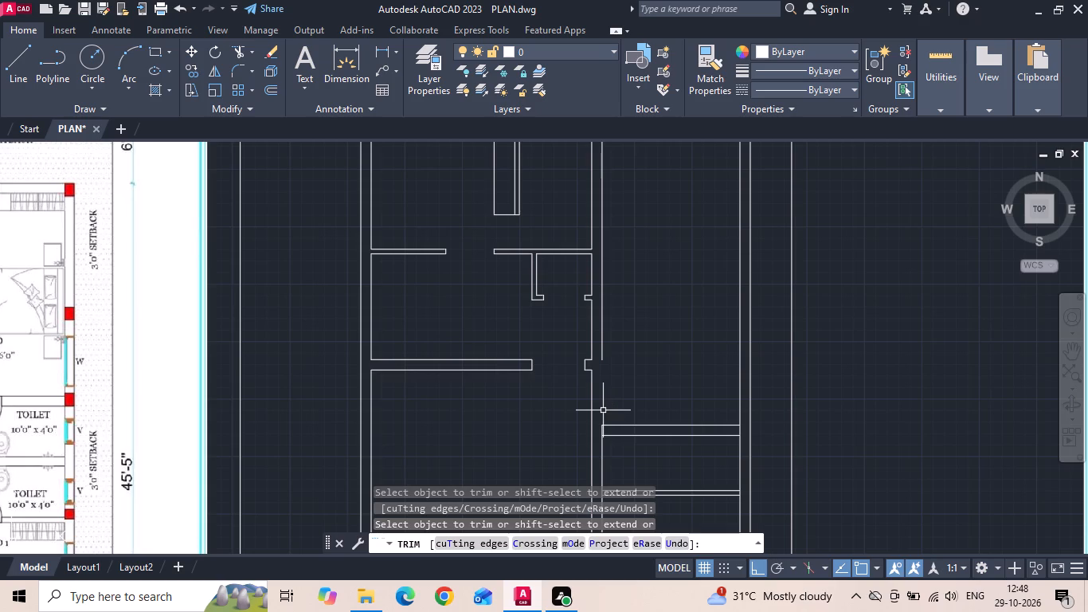
Extend the central wall's bedroom-side line down across the gap to the wall between the toilets.
key(e)
key(x)
key(space)
key(space)
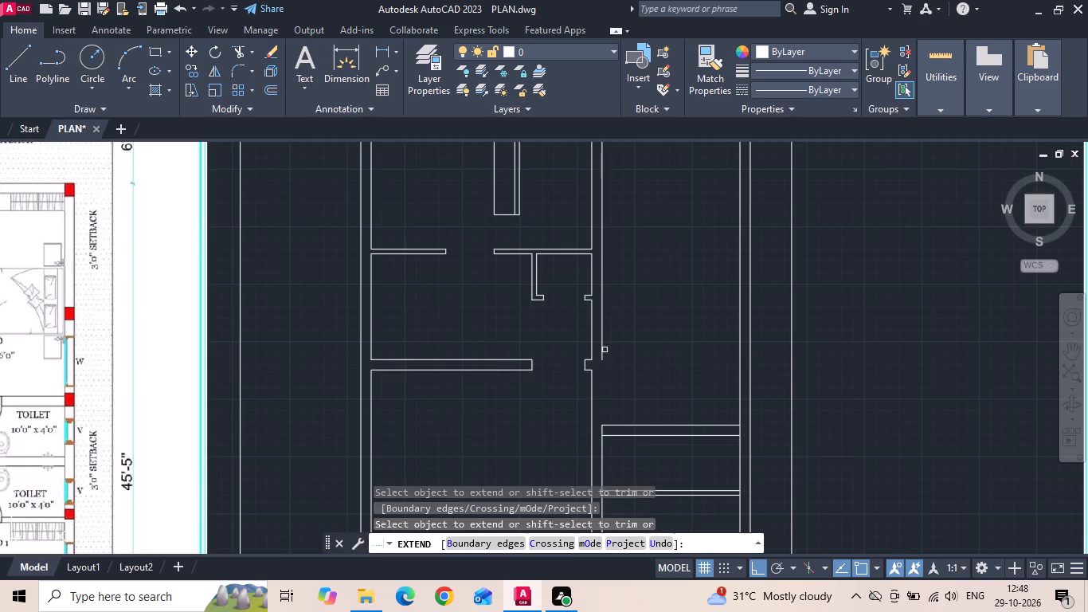
click(603, 346)
scroll(620, 346, down, 1)
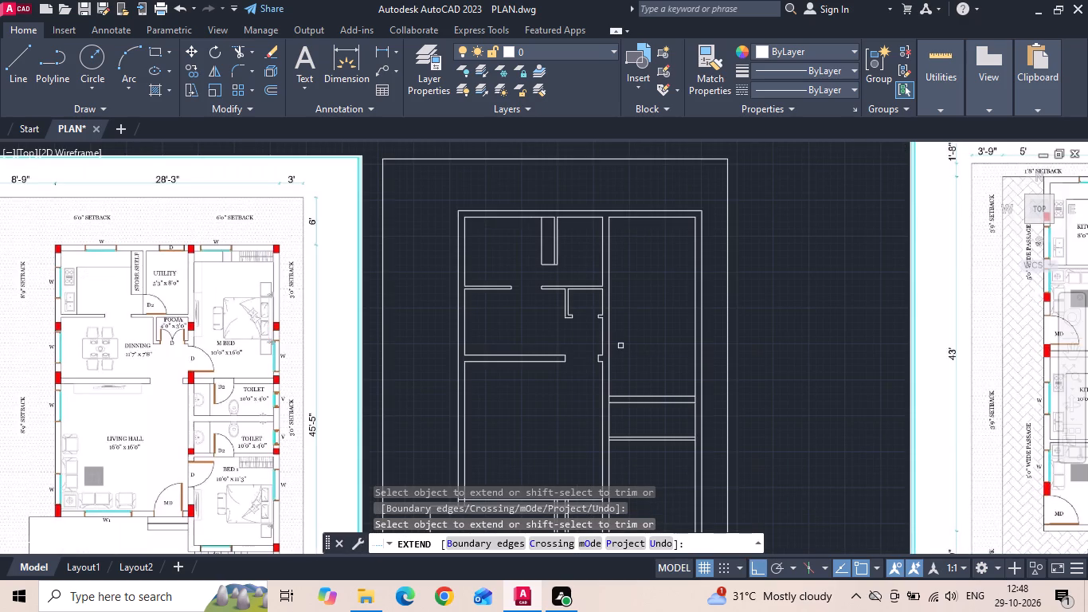
key(Escape)
Trim the vertical line segments at both ends of the wall between the two toilets to open its junctions.
key(t)
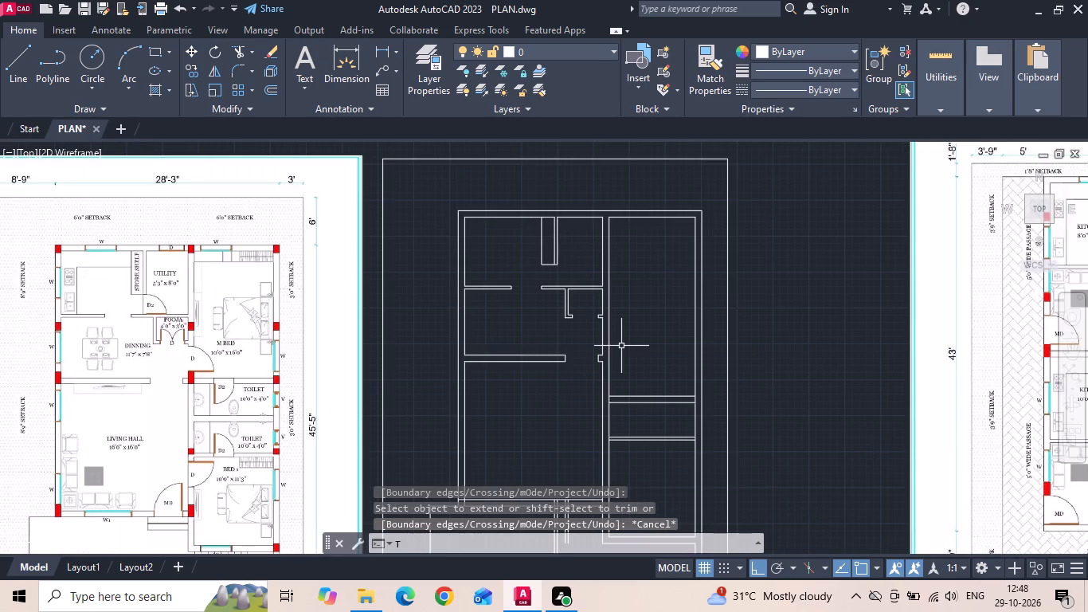
text(R)
key(space)
key(space)
scroll(616, 399, up, 3)
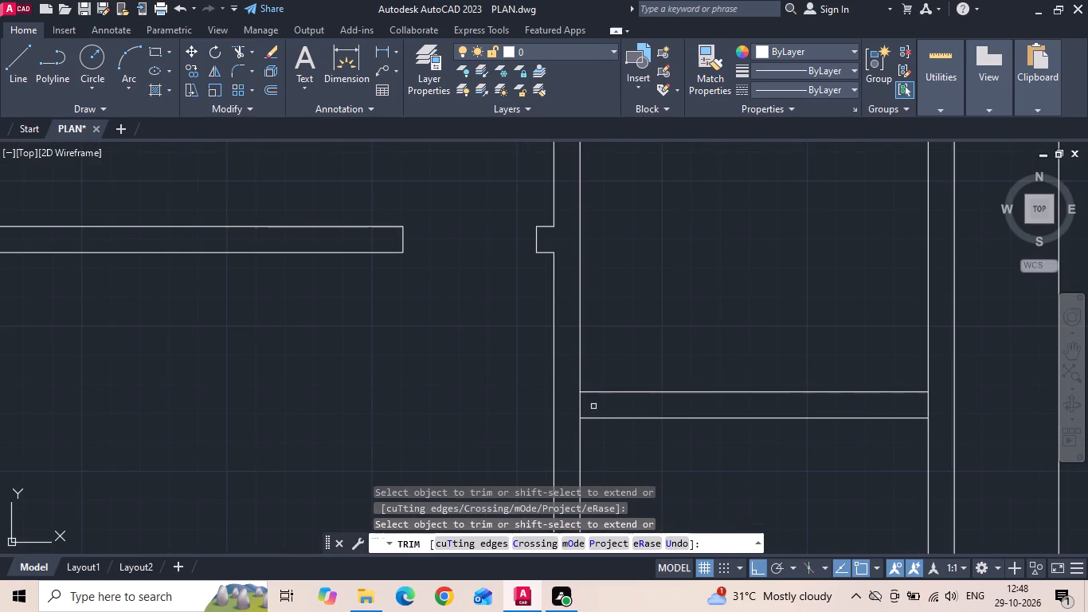
click(575, 407)
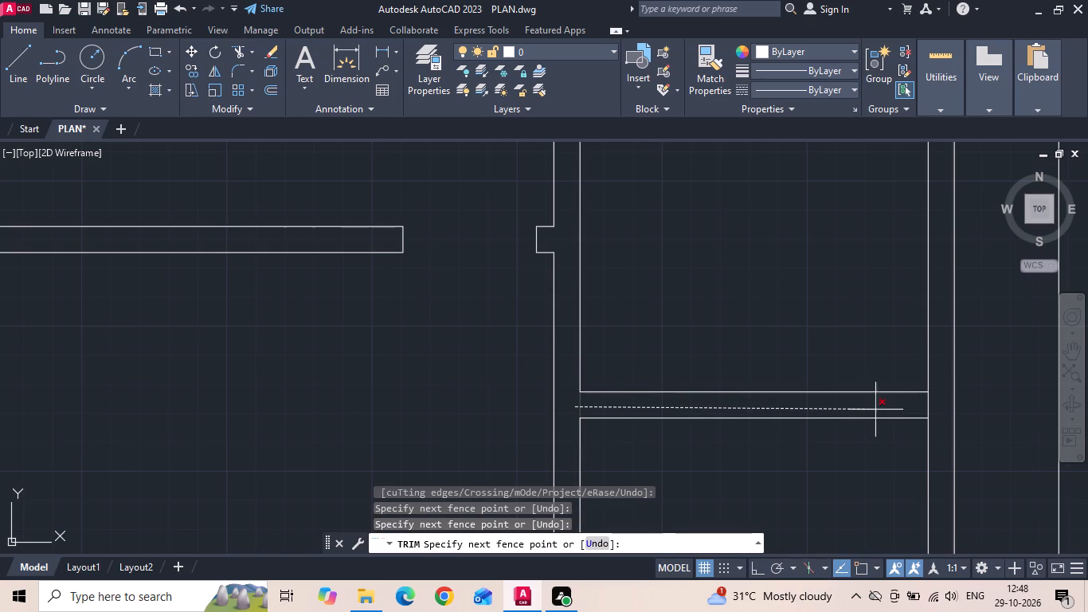
click(936, 408)
Trim the vertical line segments at both ends of the thin wall between the lower toilet and bedroom 1.
scroll(767, 295, down, 3)
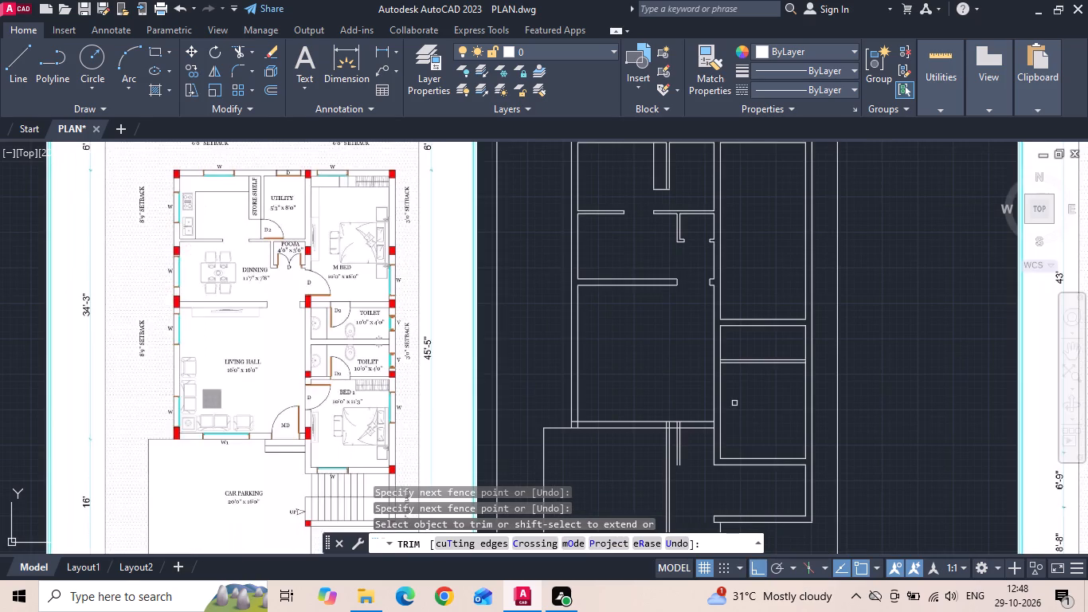
scroll(730, 360, up, 4)
click(644, 378)
scroll(642, 376, down, 3)
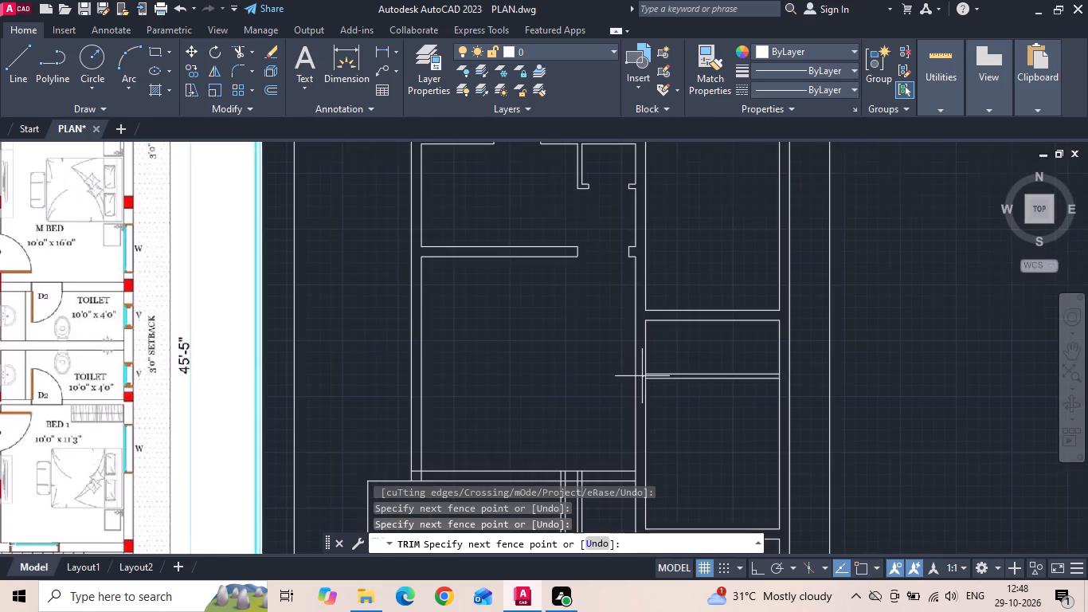
scroll(754, 373, up, 2)
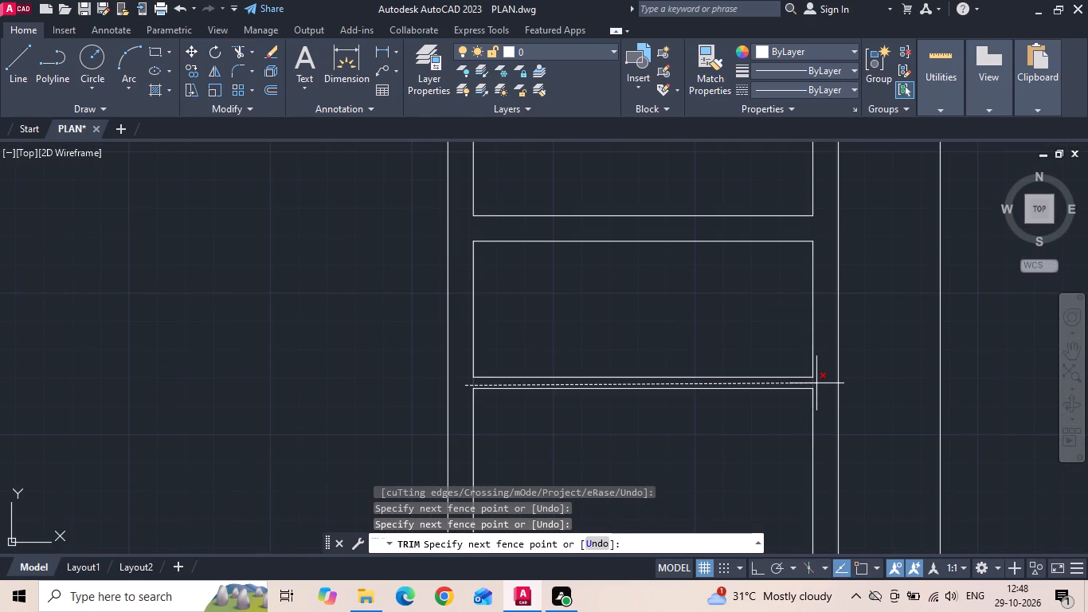
click(817, 382)
scroll(440, 288, down, 3)
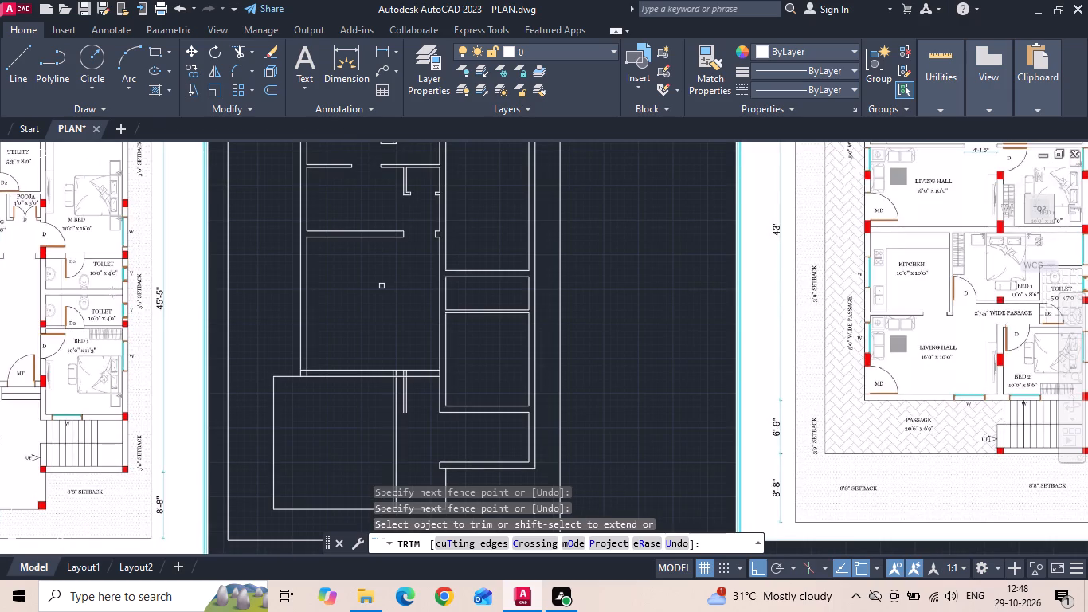
scroll(382, 286, down, 1)
key(Escape)
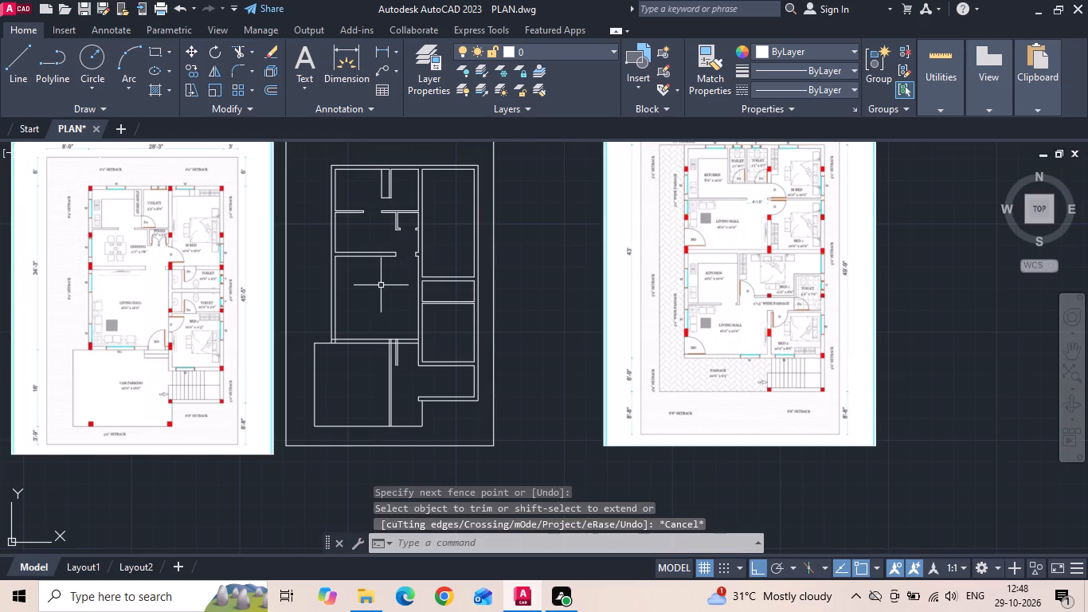
Offset the upper line of the wall between the toilets 4' upward into the master bedroom.
scroll(359, 223, up, 1)
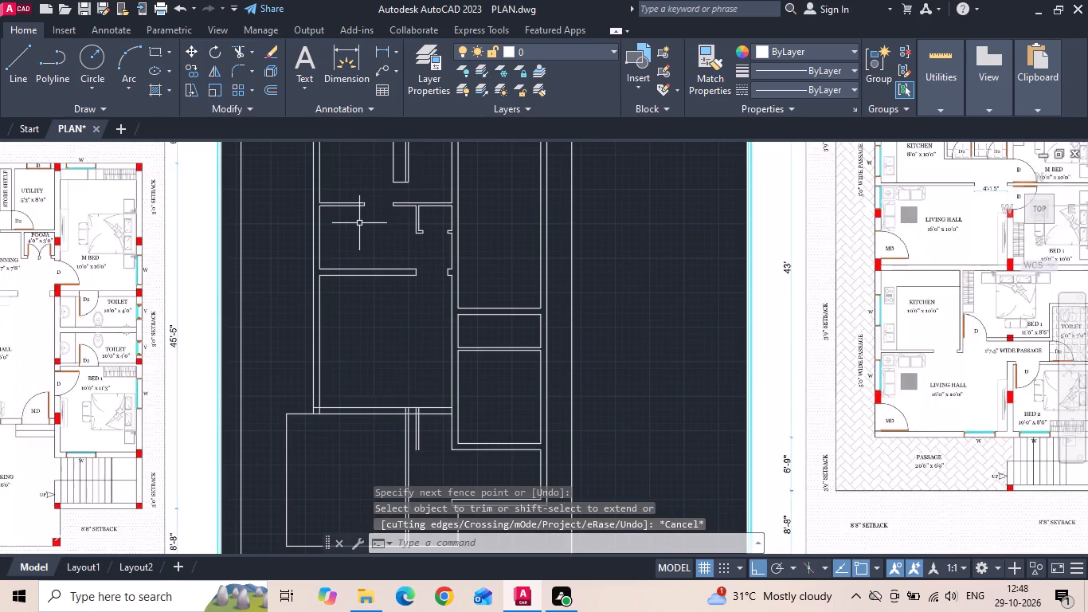
middle_drag(370, 251, 398, 314)
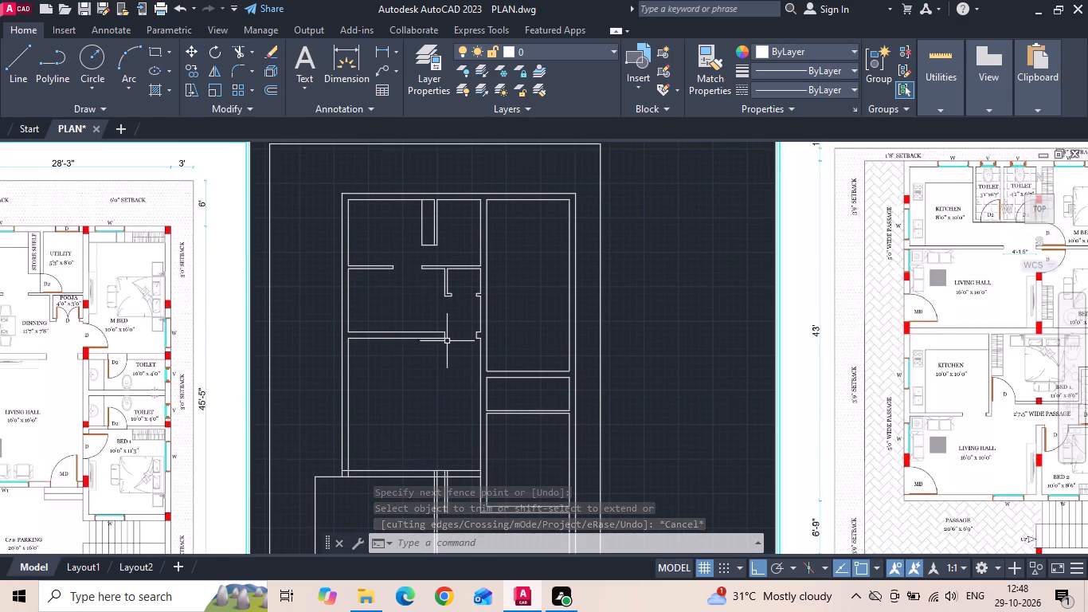
scroll(471, 330, up, 3)
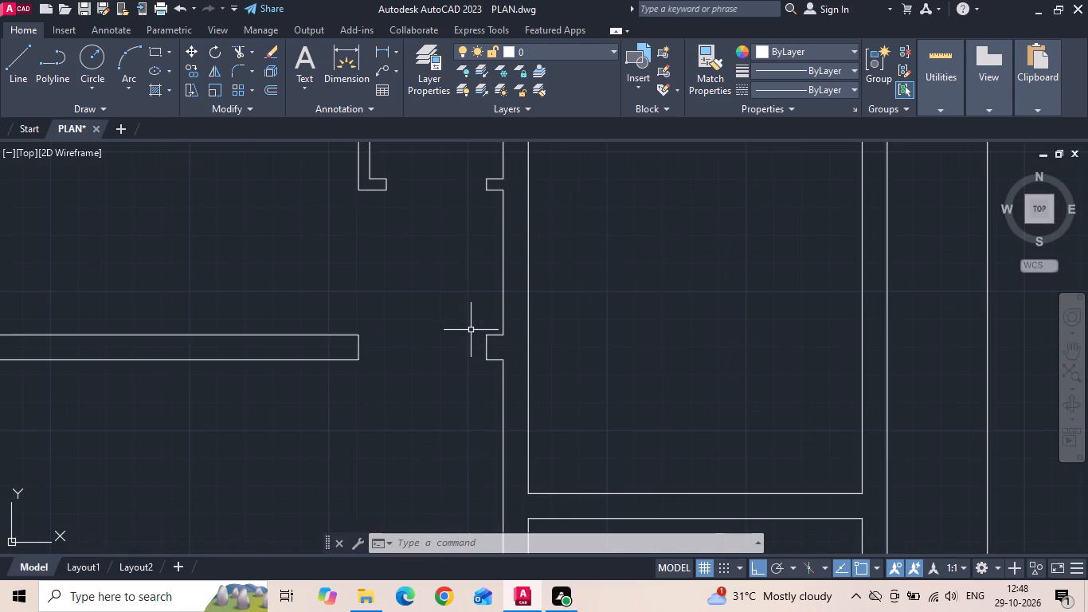
scroll(558, 296, down, 3)
scroll(585, 318, up, 1)
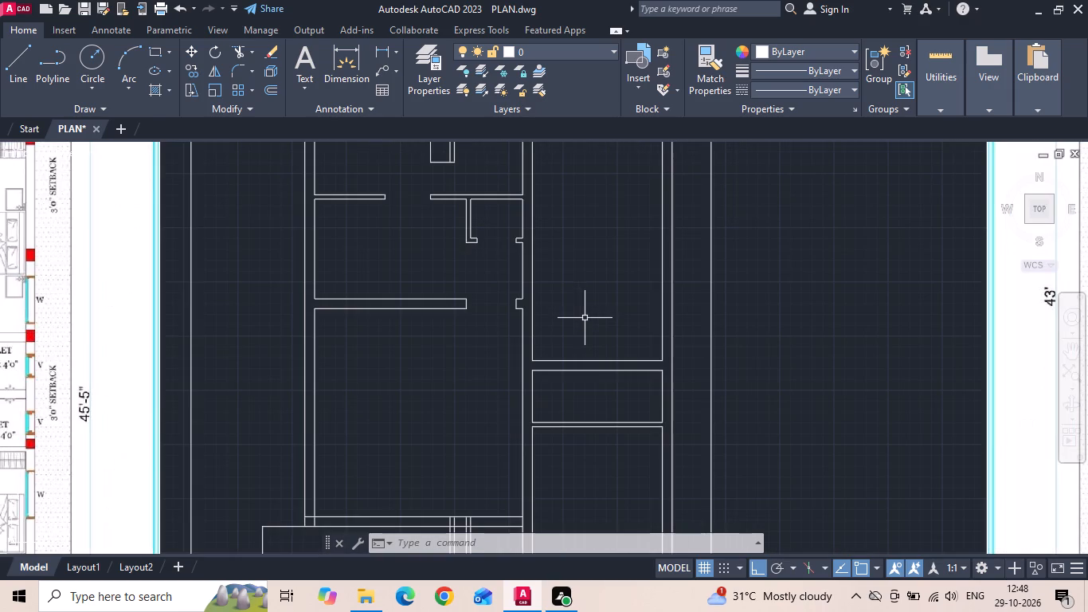
text(O 4)
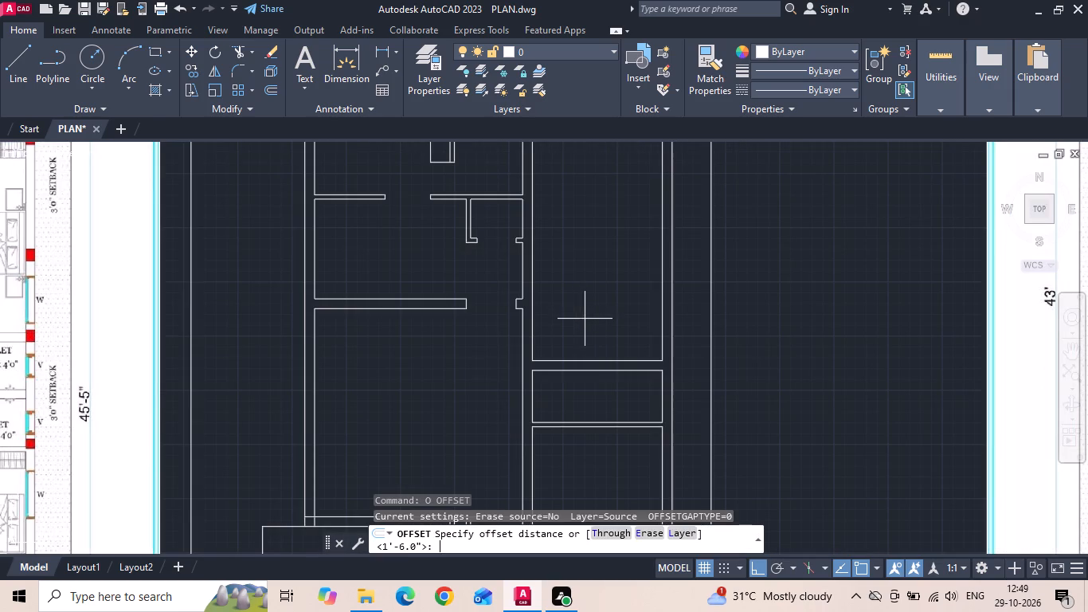
key(apostrophe)
key(space)
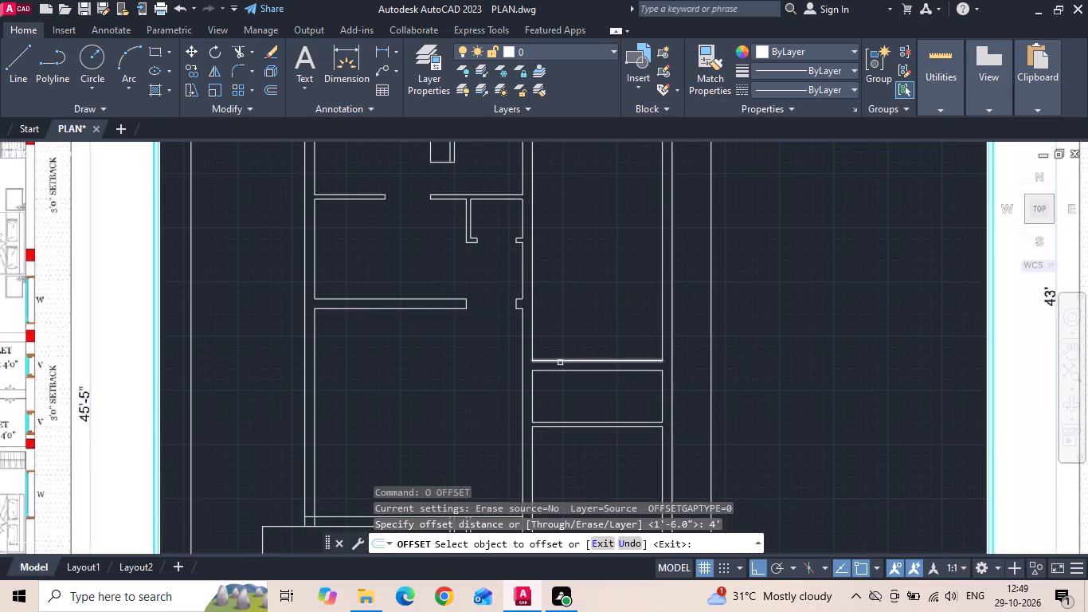
click(560, 363)
click(563, 317)
key(Escape)
Offset the upper toilet's new top line 9" upward to form the wall below the master bedroom.
text(O)
key(space)
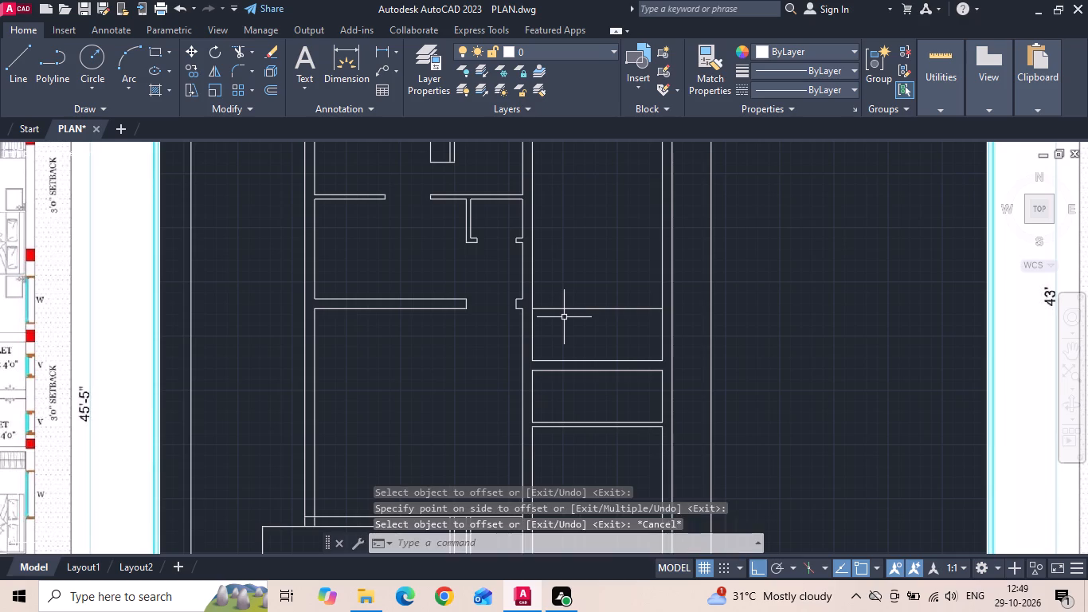
text(9)
key(space)
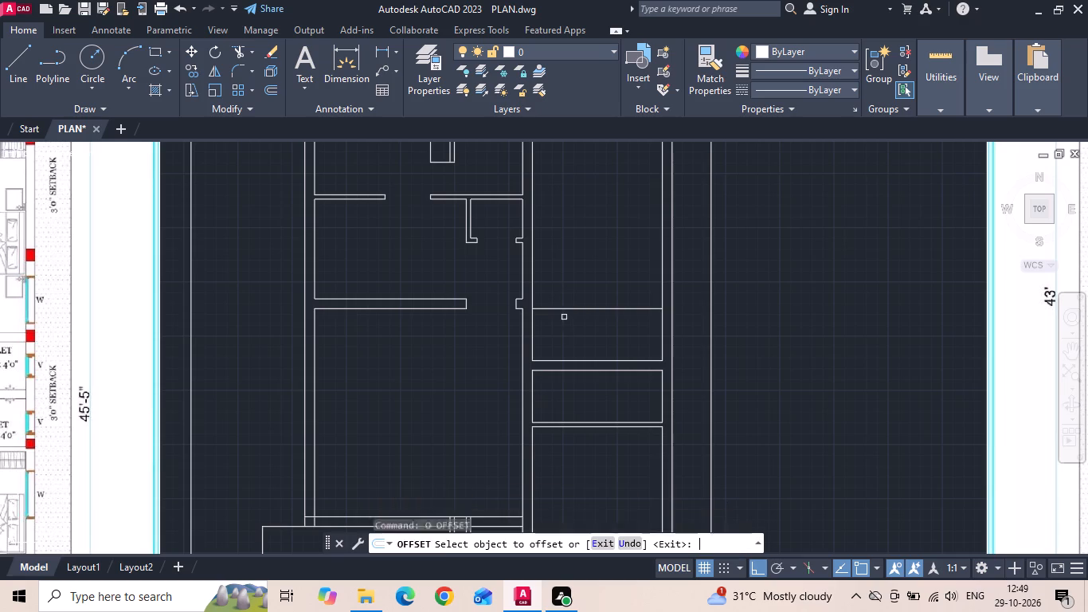
drag(564, 308, 566, 297)
click(571, 269)
scroll(589, 281, down, 1)
key(Escape)
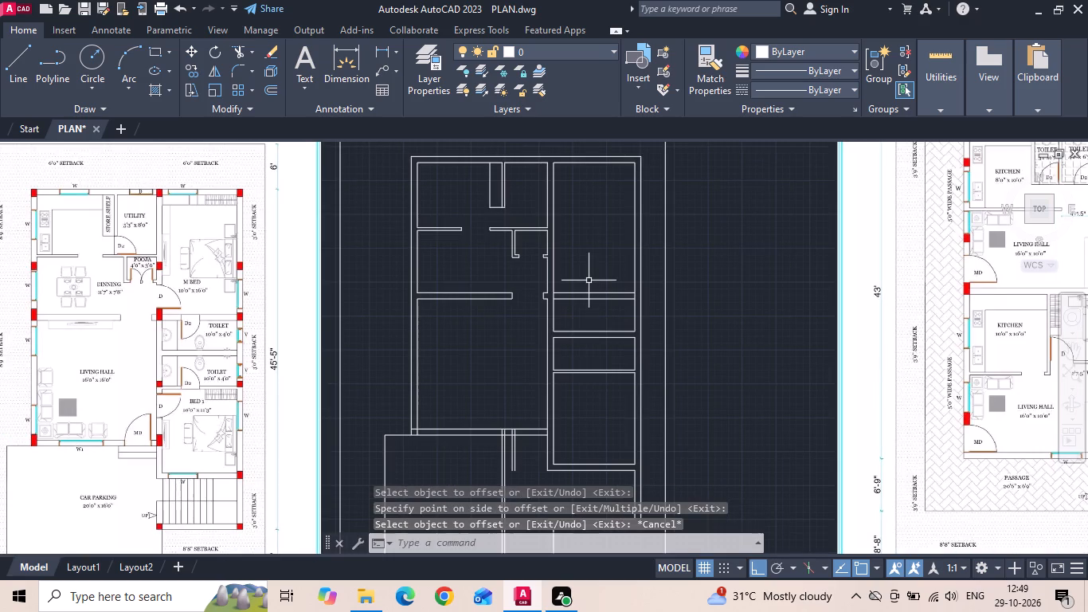
Trim the vertical line segments at both ends of the new wall between the master bedroom and the upper toilet.
text(TR)
key(space)
key(space)
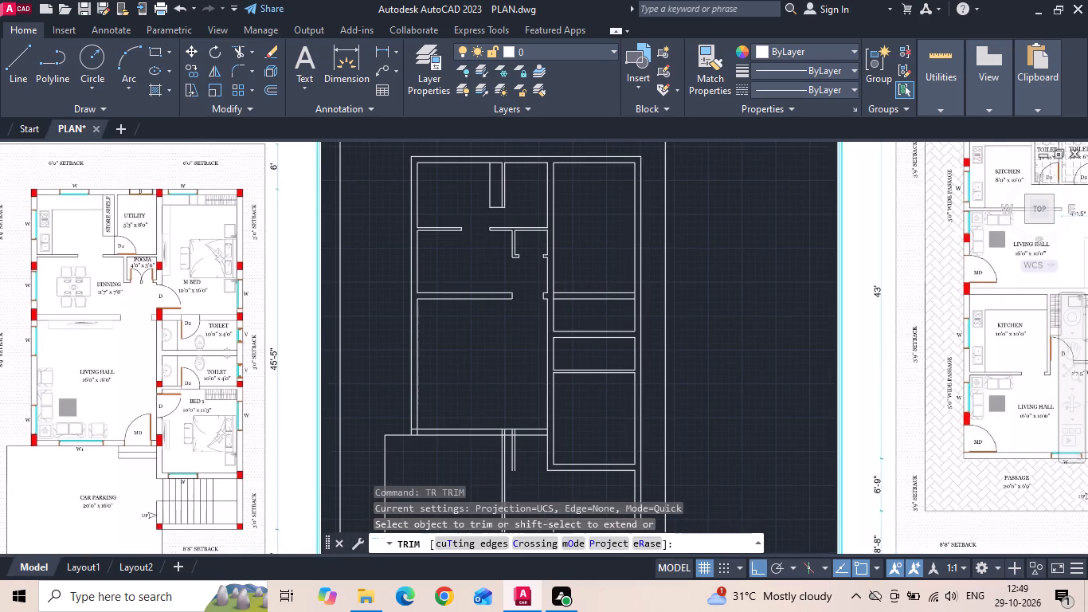
scroll(540, 302, up, 1)
click(559, 291)
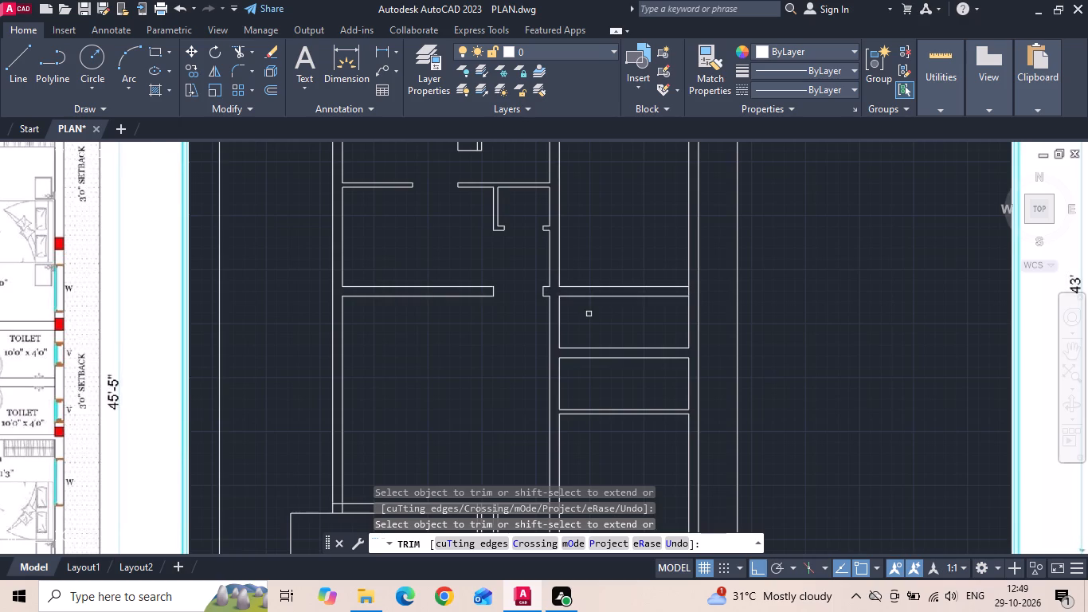
scroll(589, 314, down, 1)
scroll(645, 304, up, 3)
click(666, 284)
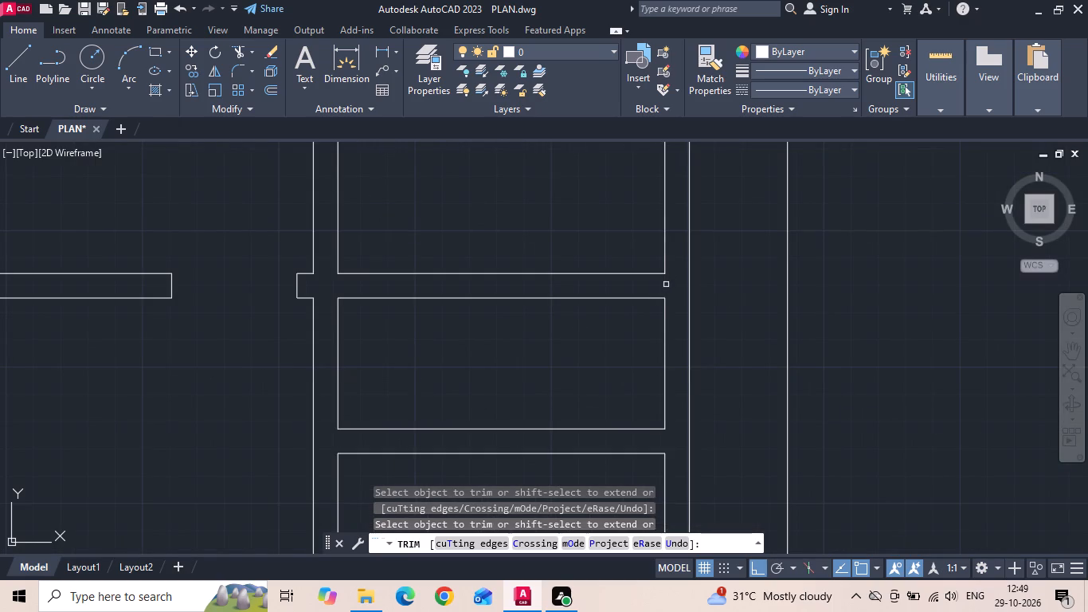
key(Escape)
Save the drawing.
key(ctrl+s)
key(ctrl+s)
scroll(651, 284, down, 1)
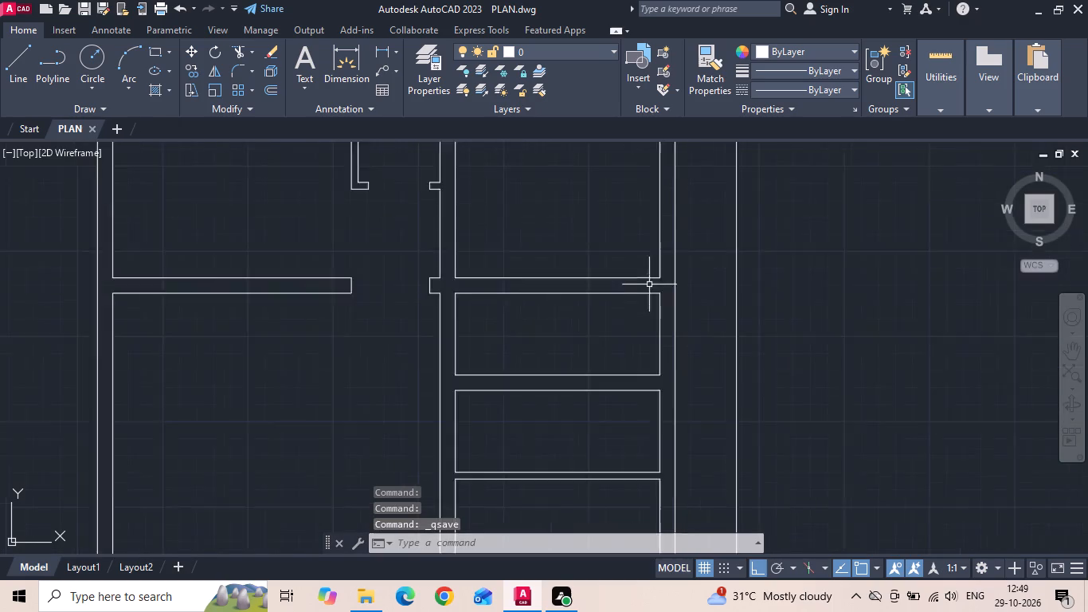
scroll(647, 286, down, 2)
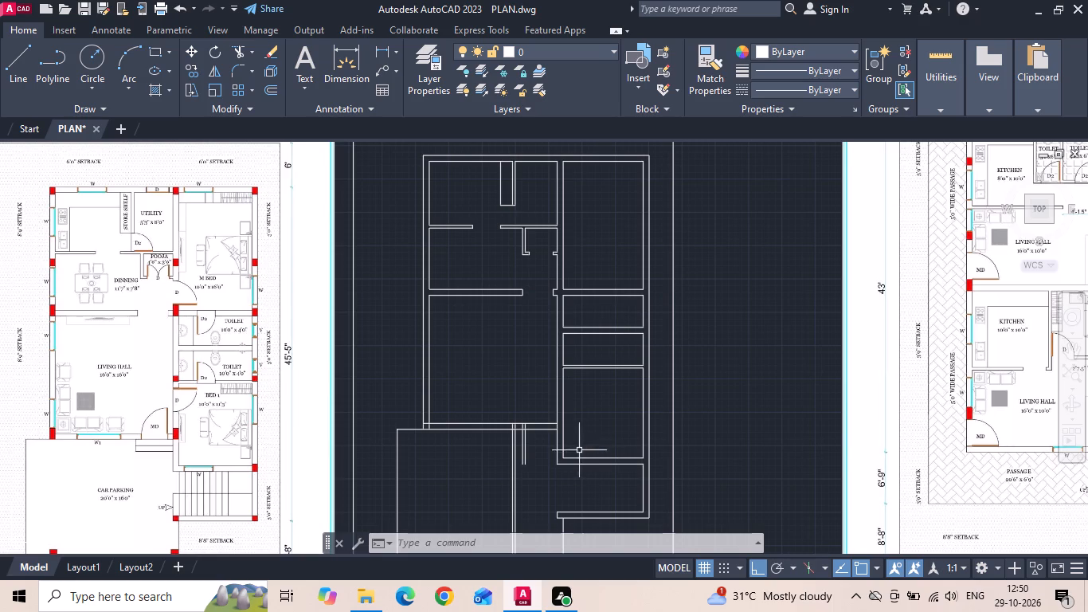
Erase the short and the long pair of leftover vertical lines running down from the living hall's bottom wall into the car parking.
scroll(667, 277, down, 1)
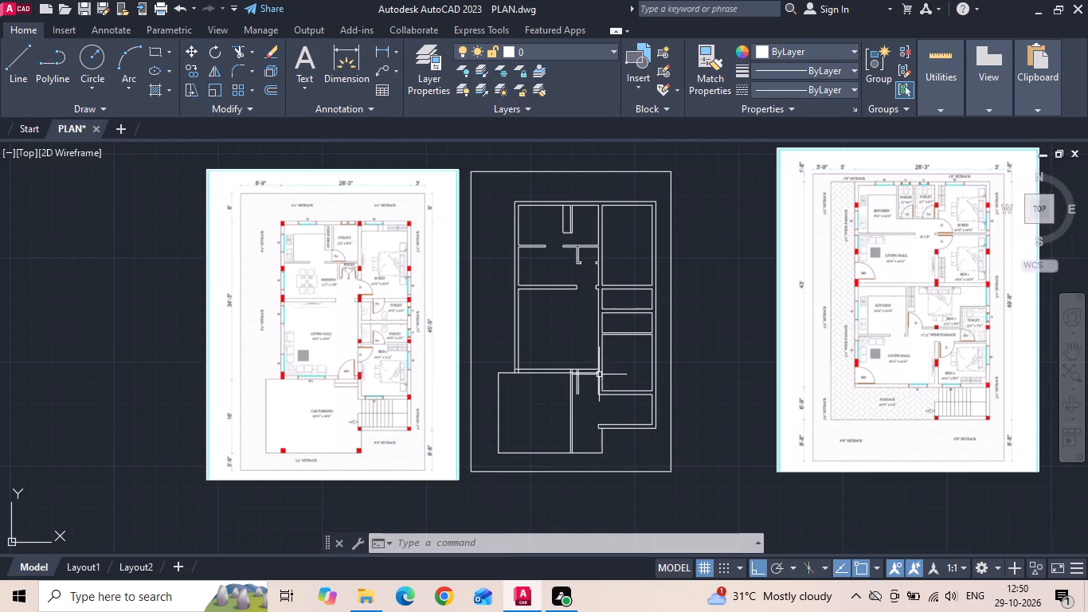
scroll(589, 389, up, 3)
click(560, 409)
click(530, 369)
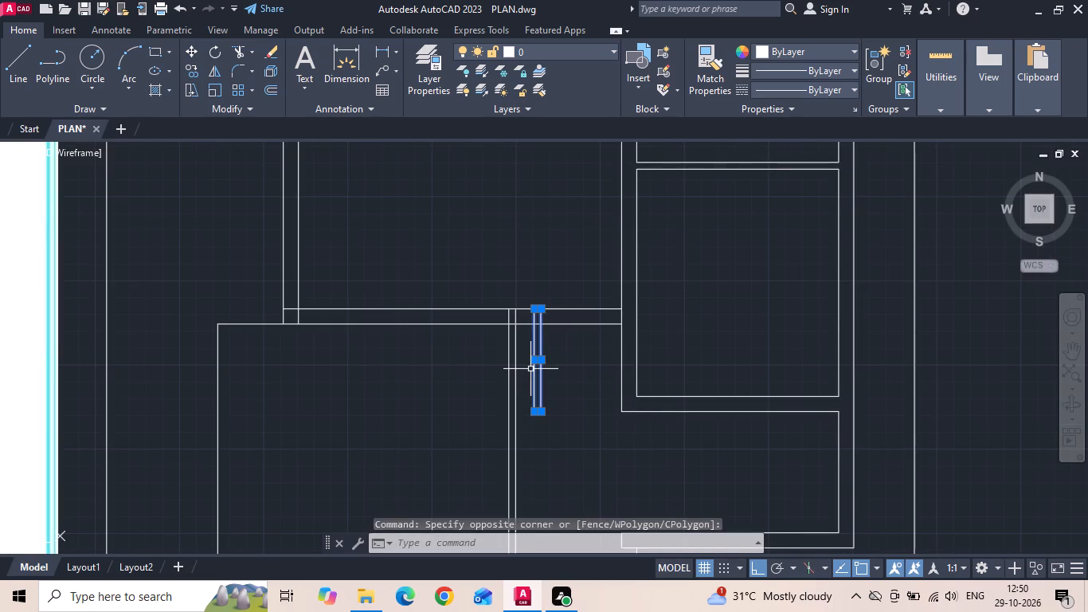
key(Delete)
scroll(632, 388, down, 2)
scroll(605, 406, up, 1)
drag(603, 406, 581, 419)
click(484, 453)
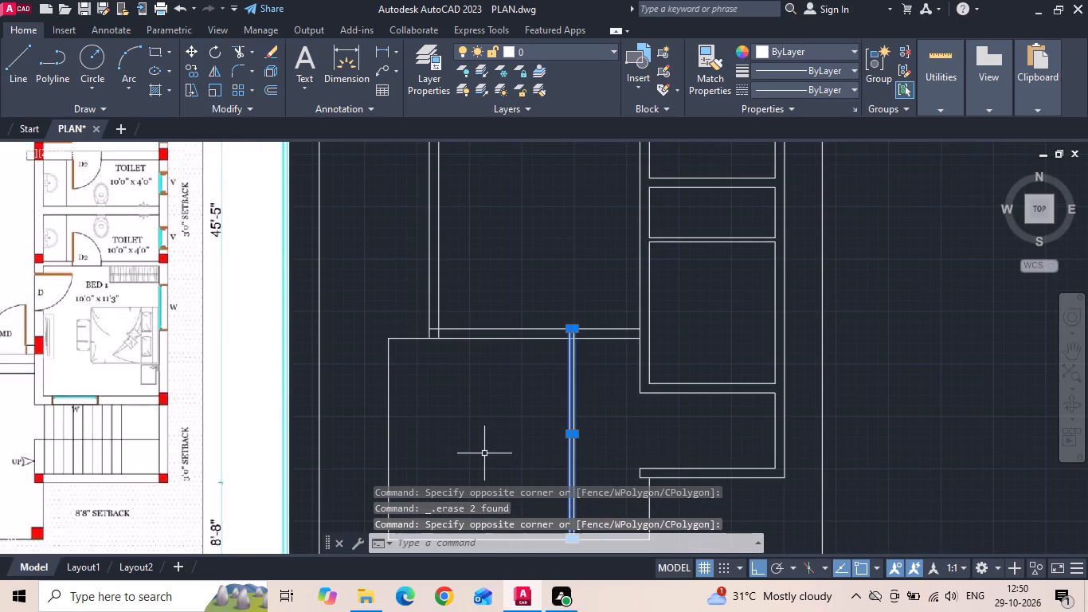
key(Delete)
Trim the overlapping line segments at both ends of the living hall's bottom wall to open its junctions with the side walls.
scroll(622, 436, down, 1)
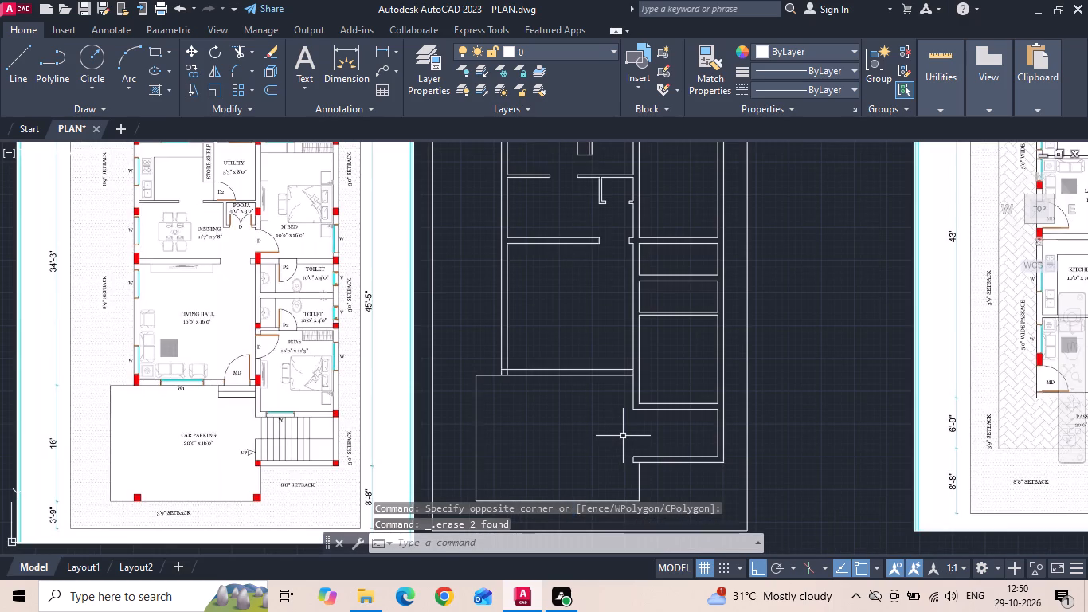
text(TR)
key(space)
key(space)
scroll(638, 396, up, 2)
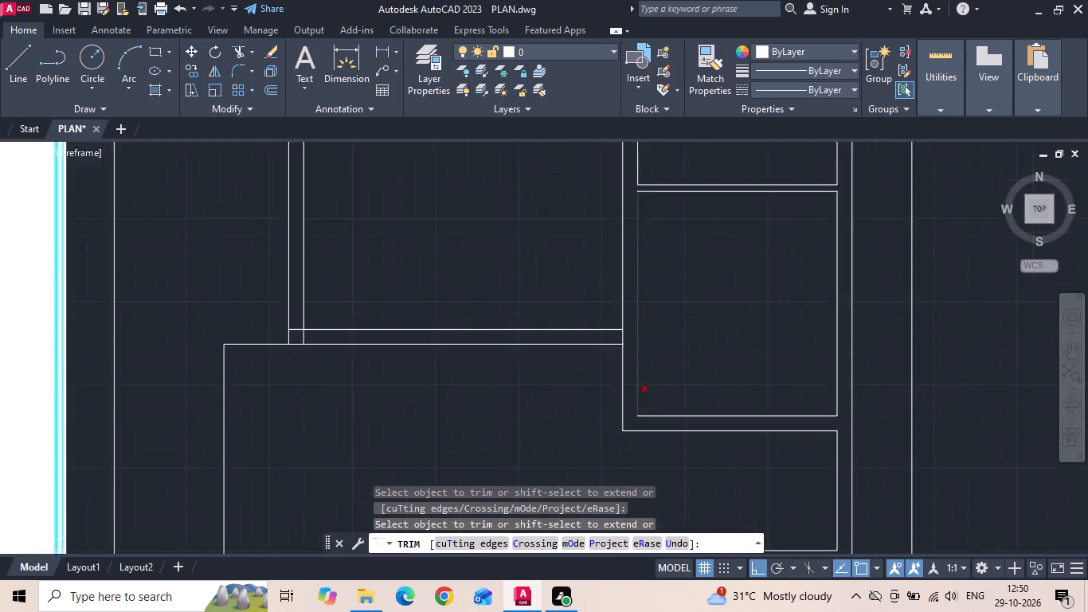
click(623, 339)
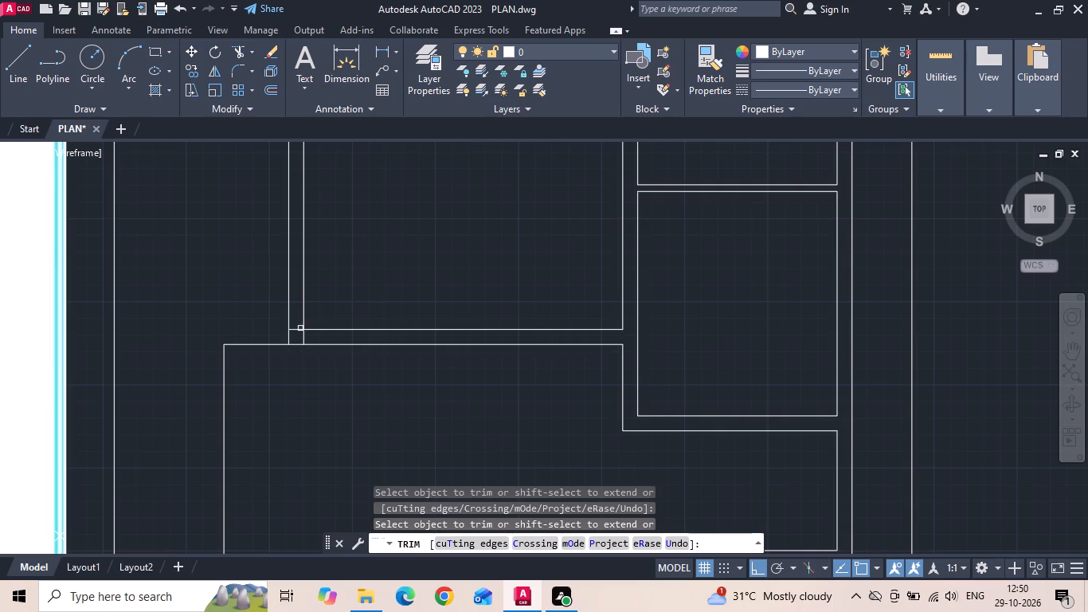
click(299, 330)
click(304, 337)
scroll(454, 415, down, 2)
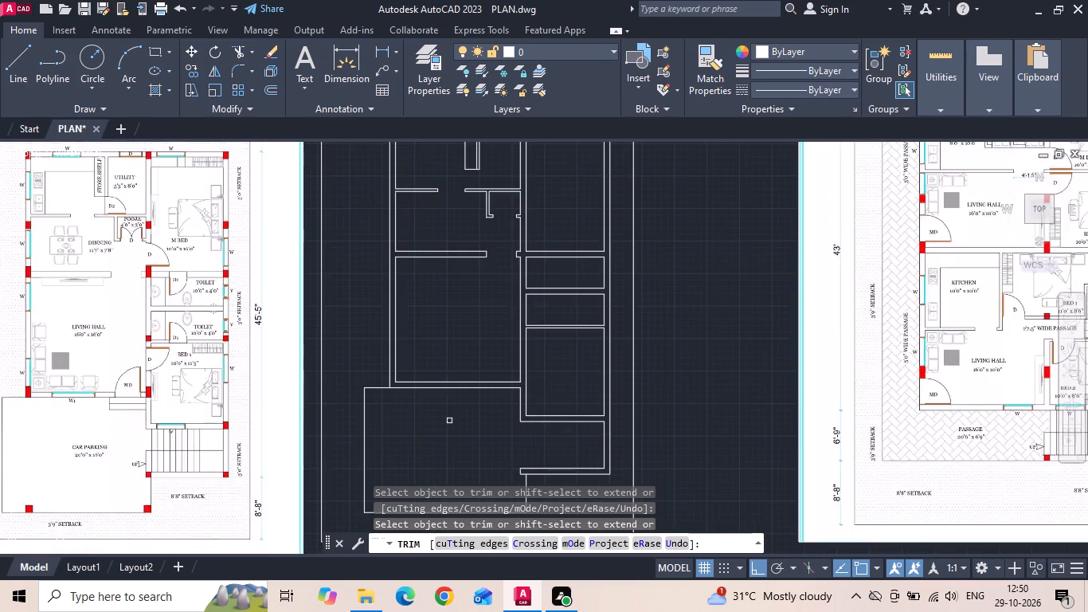
scroll(448, 422, down, 1)
middle_drag(448, 422, 519, 398)
key(Escape)
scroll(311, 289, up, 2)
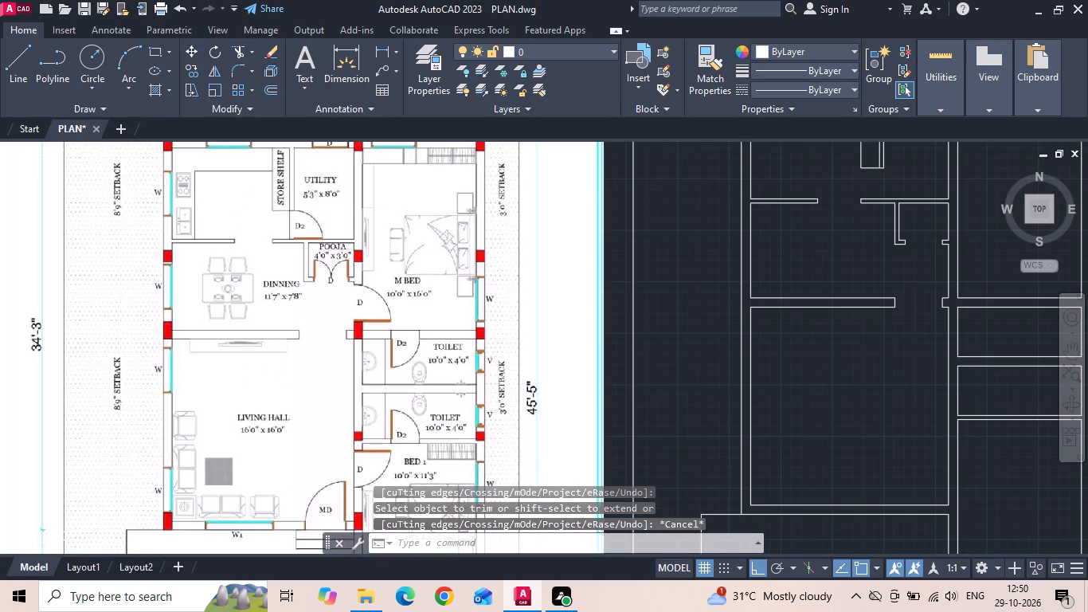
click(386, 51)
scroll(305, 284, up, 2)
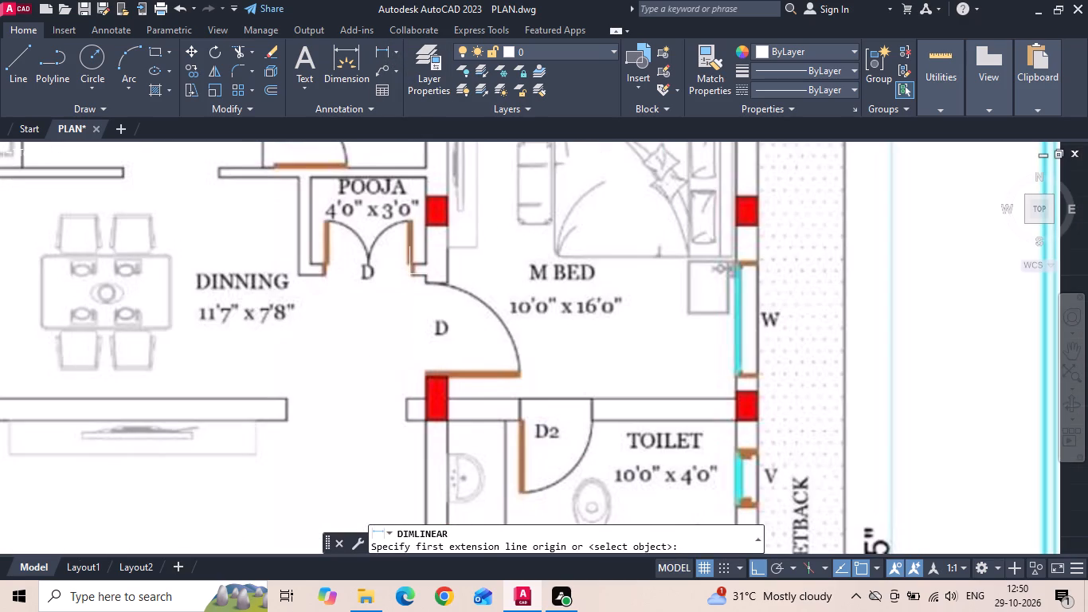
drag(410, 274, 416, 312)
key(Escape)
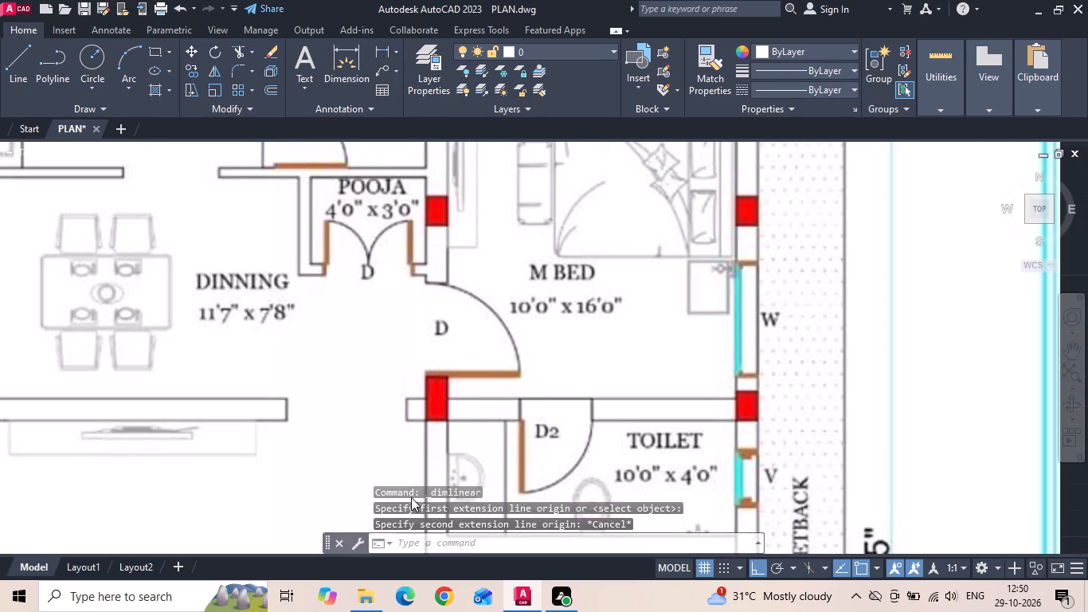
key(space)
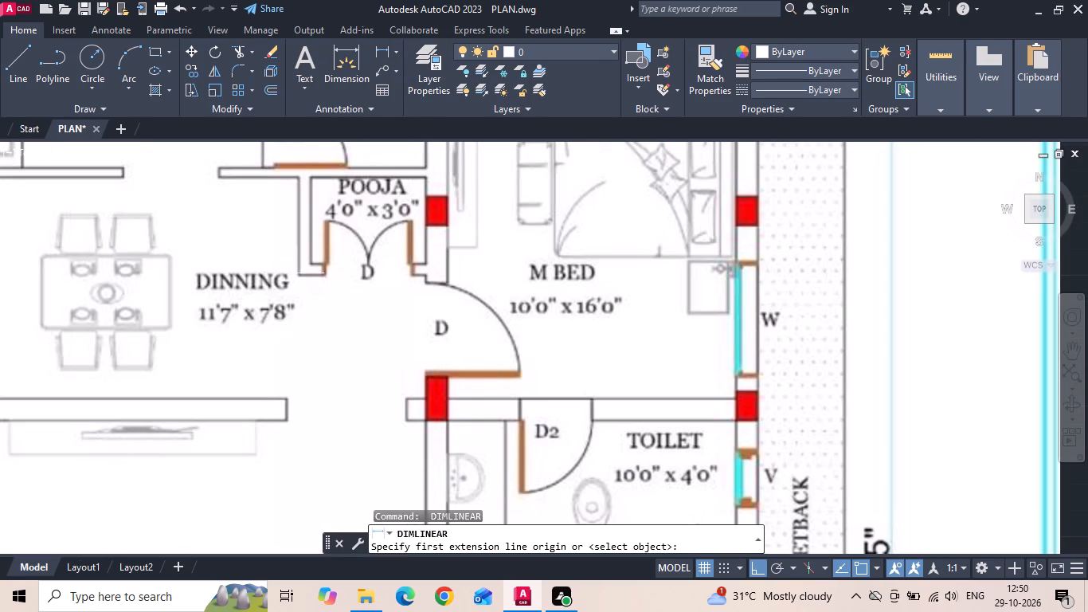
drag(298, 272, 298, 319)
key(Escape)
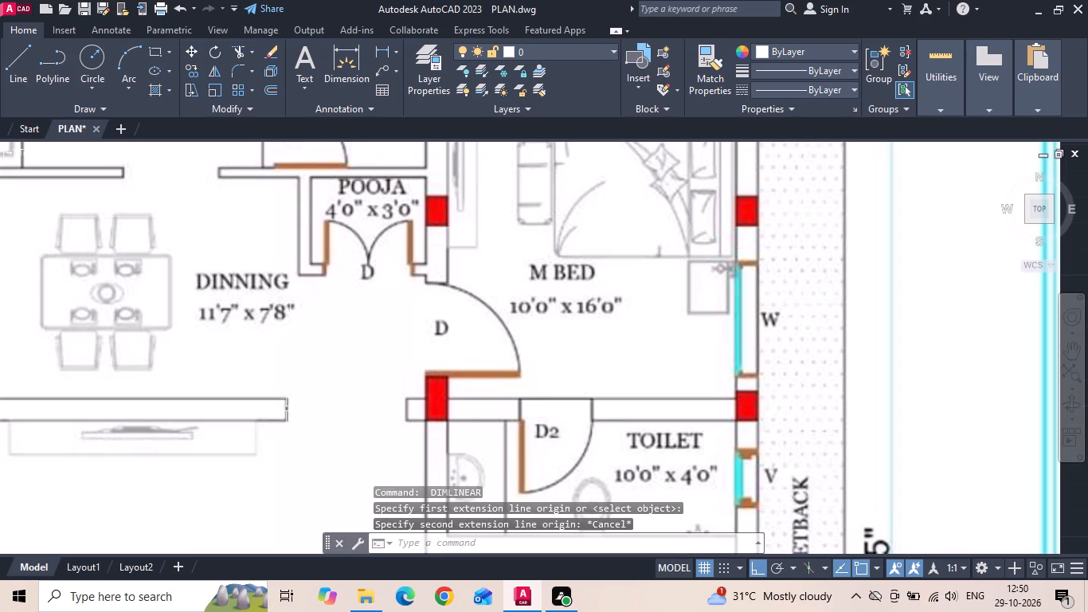
Measure the opening between the dining and living hall on the reference image and in the drafted plan.
click(382, 53)
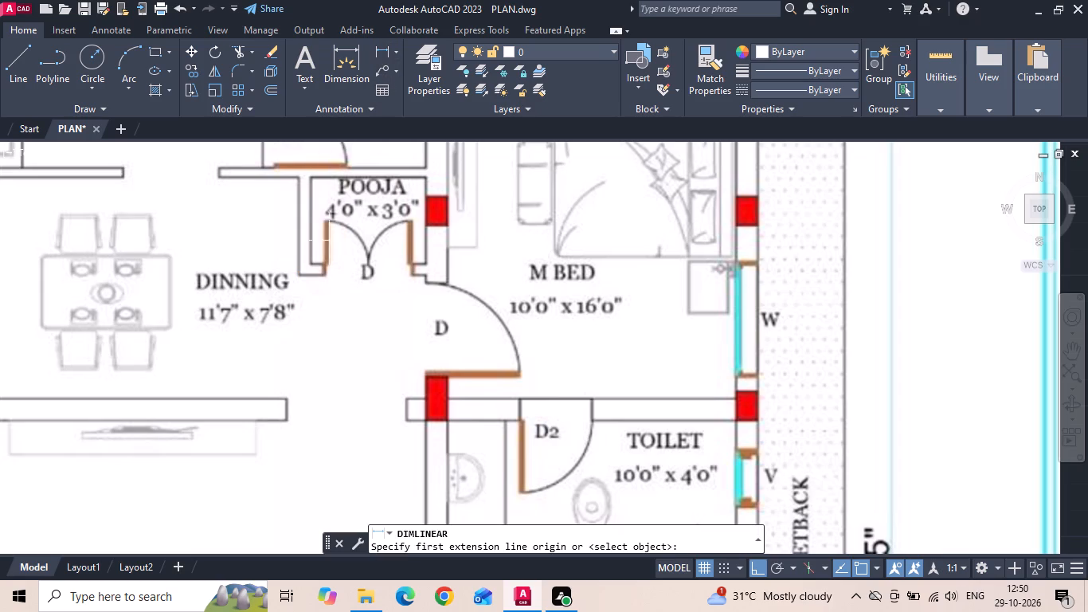
click(284, 399)
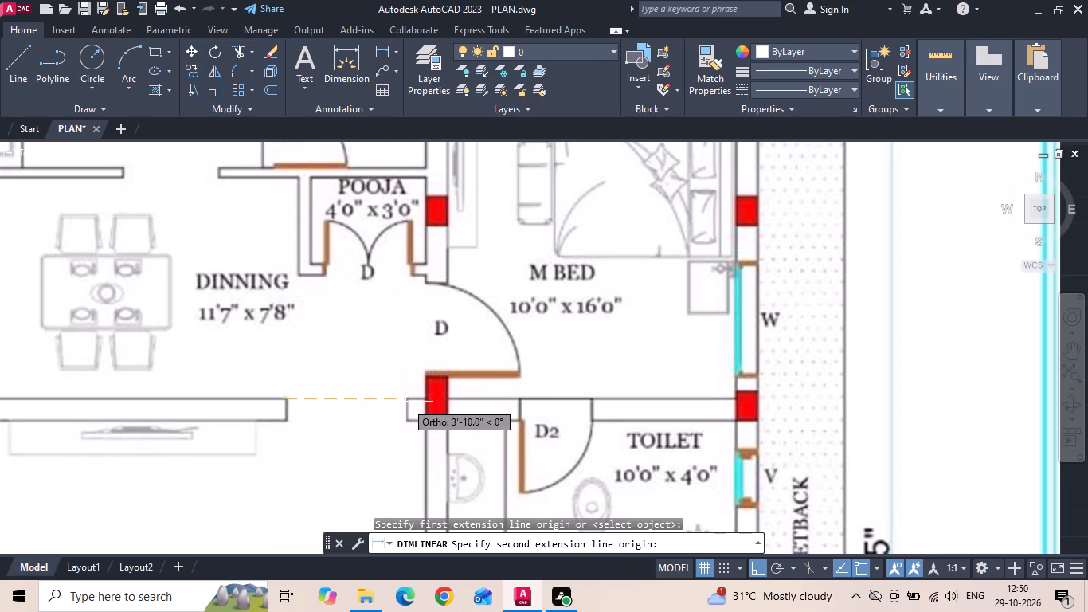
key(Escape)
scroll(324, 308, down, 2)
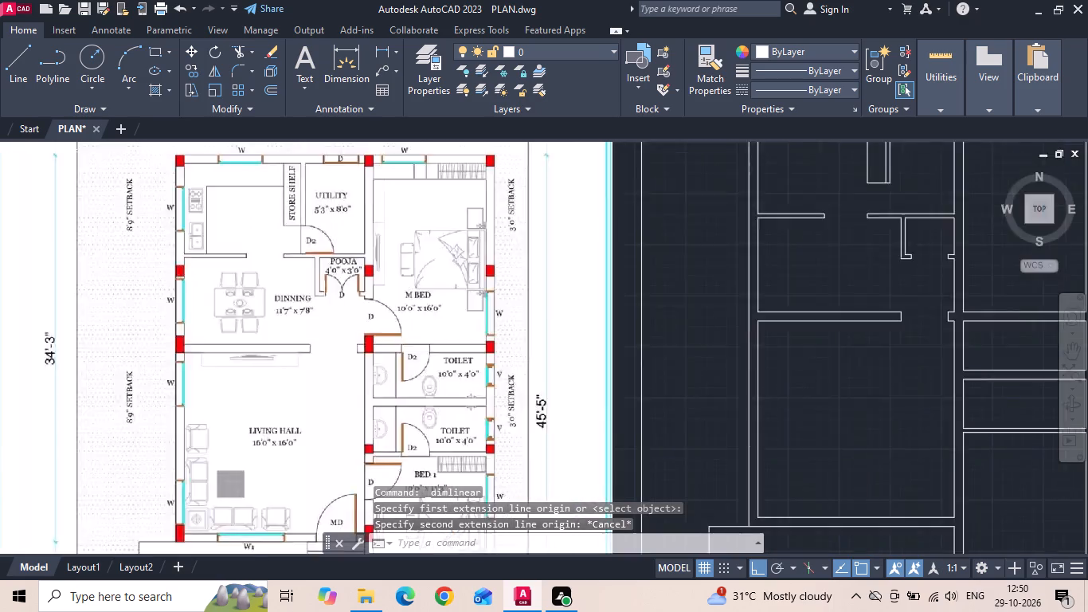
scroll(324, 308, down, 1)
scroll(740, 301, up, 3)
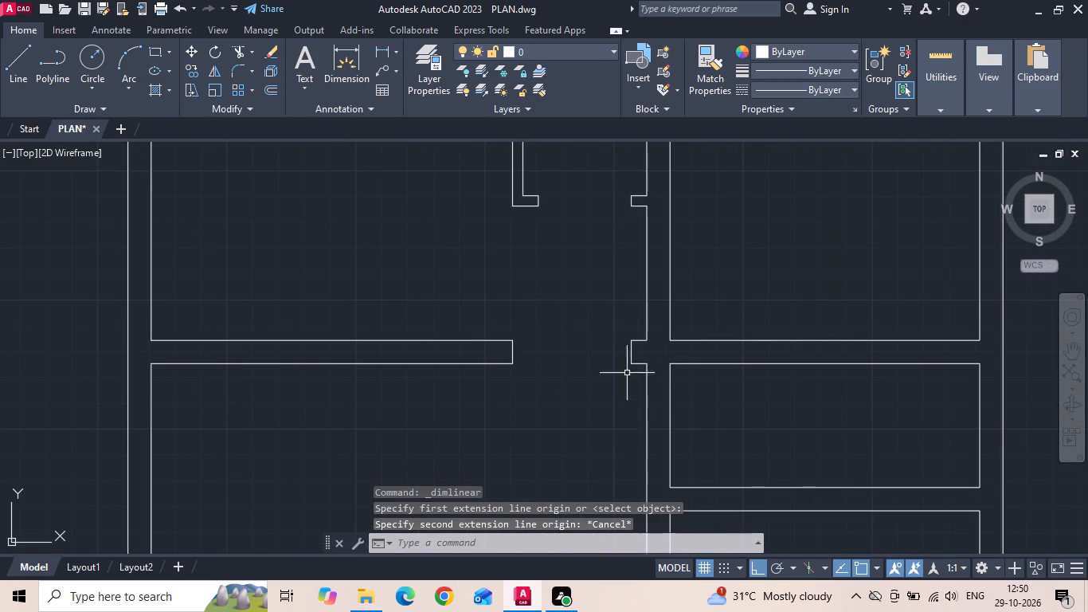
click(380, 43)
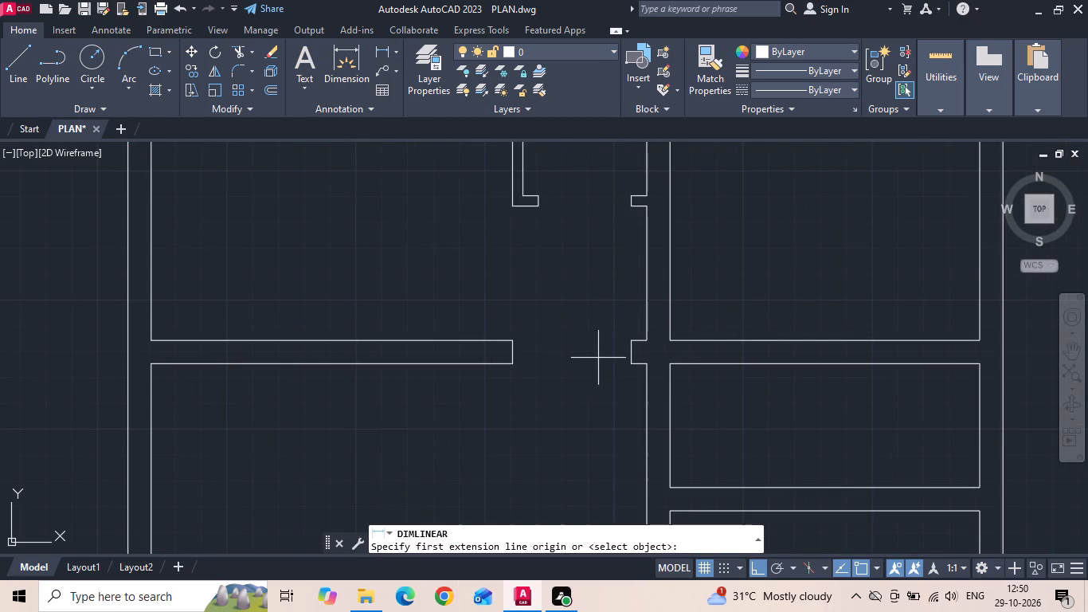
click(628, 368)
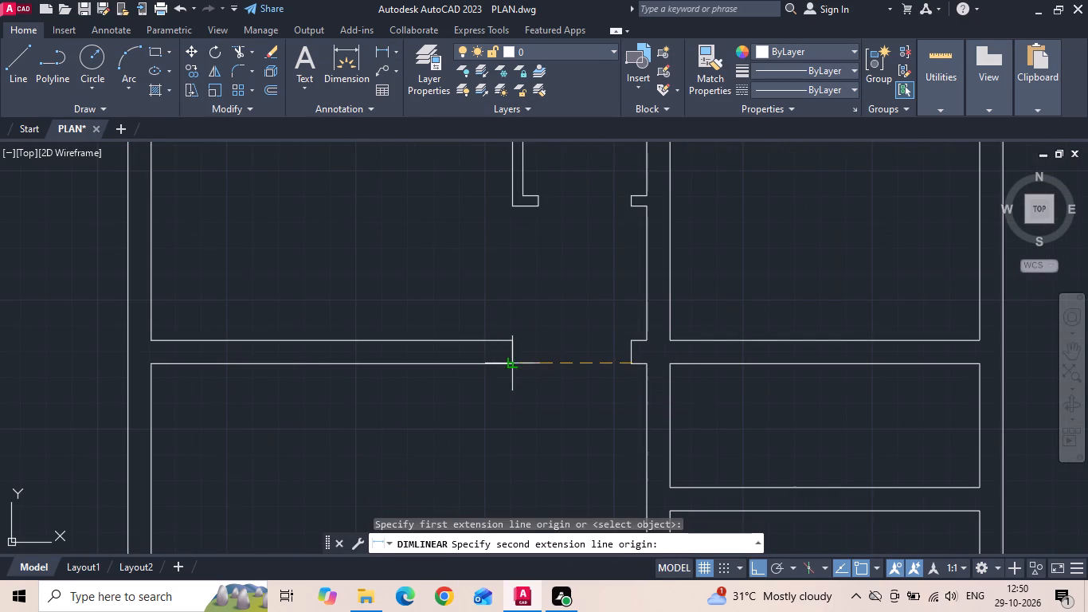
click(514, 366)
key(Escape)
Move the left end line of the dining–living hall opening 4" to the left and trim the overhanging wall lines.
scroll(542, 345, up, 2)
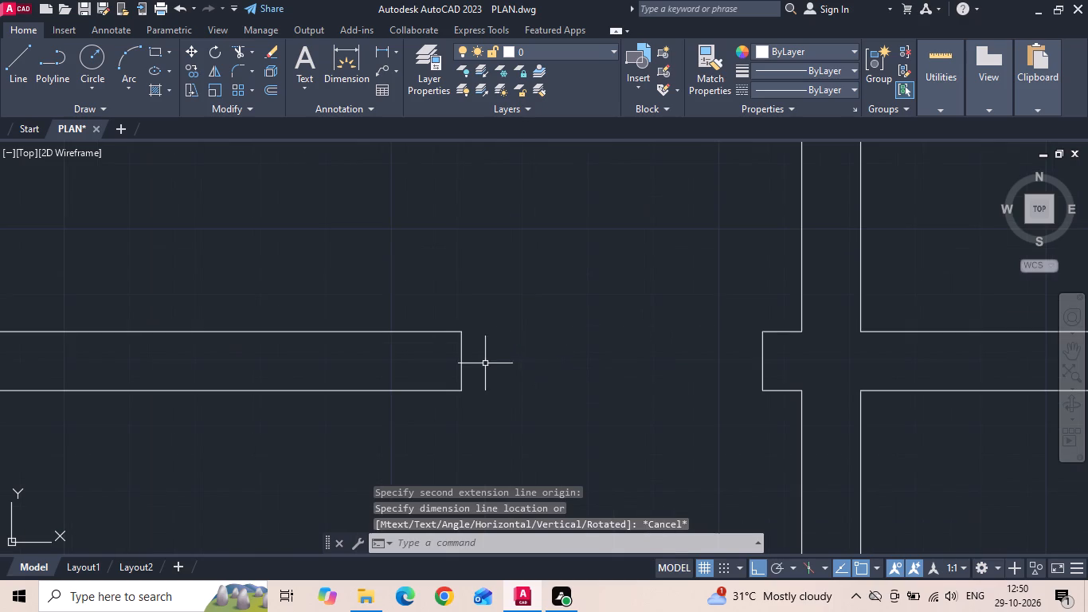
click(484, 363)
click(413, 348)
right_click(467, 253)
click(511, 292)
drag(574, 279, 561, 277)
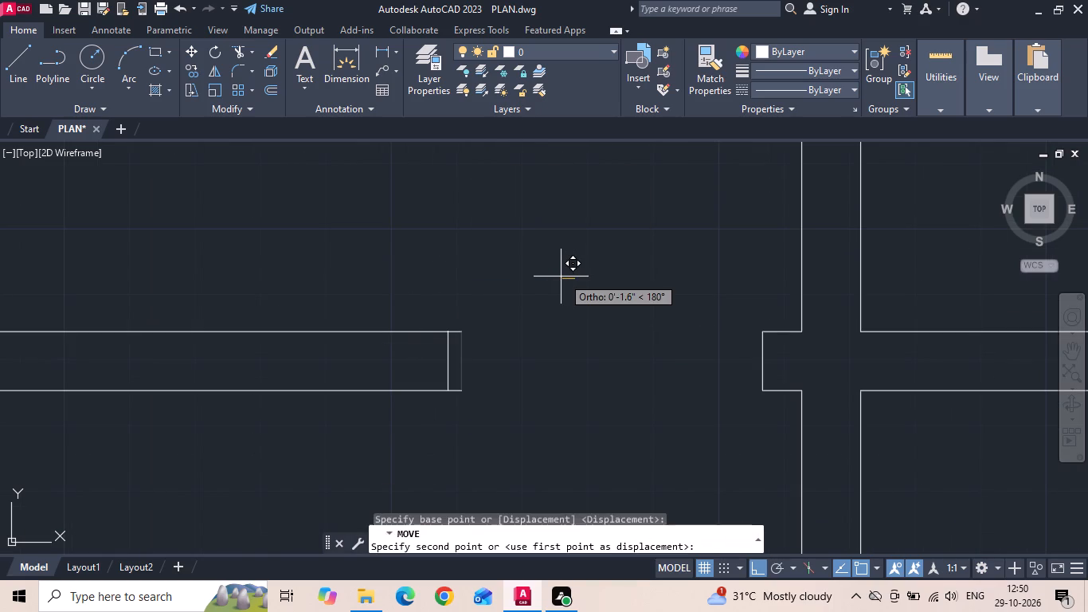
text(4)
key(space)
text(TR)
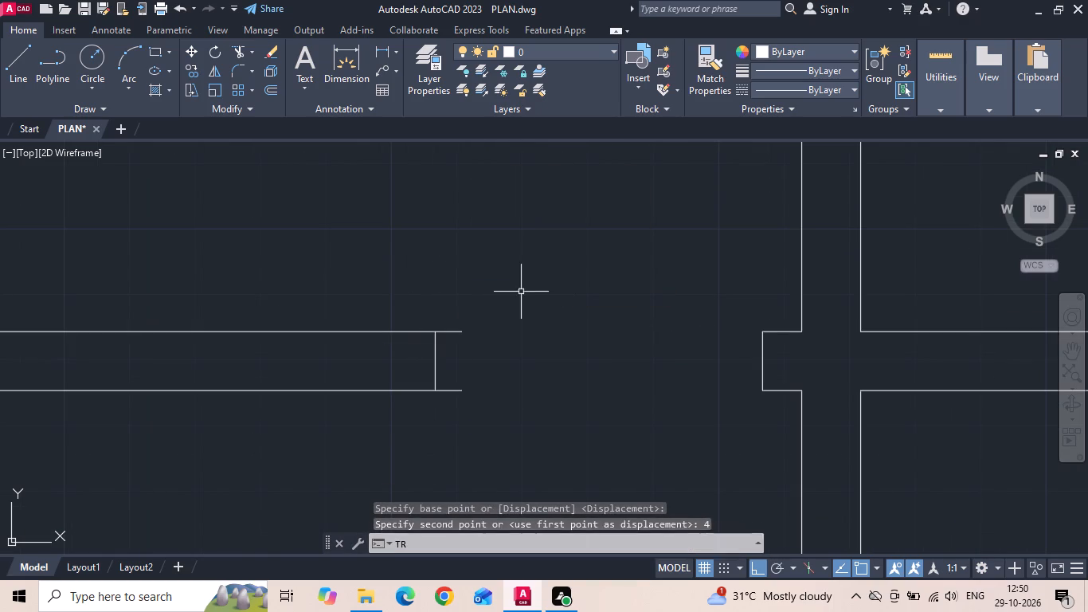
key(space)
drag(445, 323, 447, 410)
key(Escape)
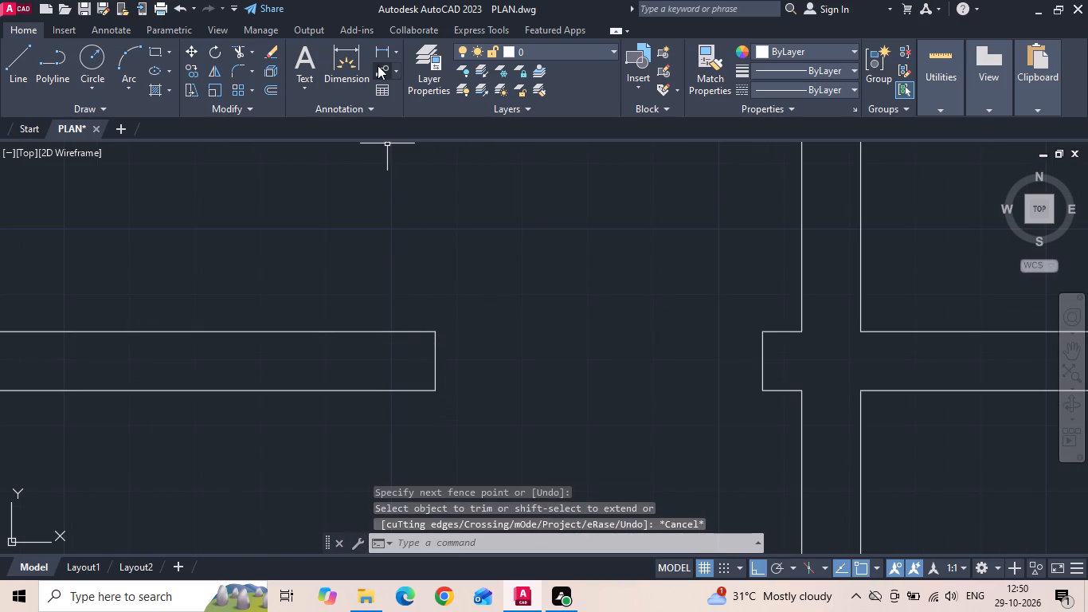
Measure the width of the drafted opening between the dining and living hall.
click(381, 55)
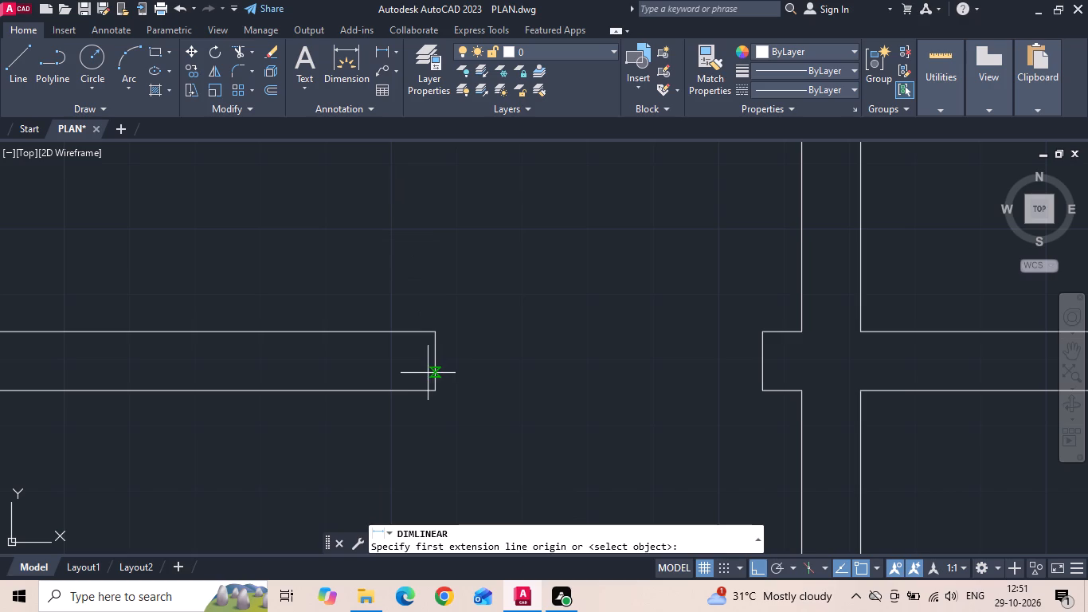
drag(429, 373, 436, 377)
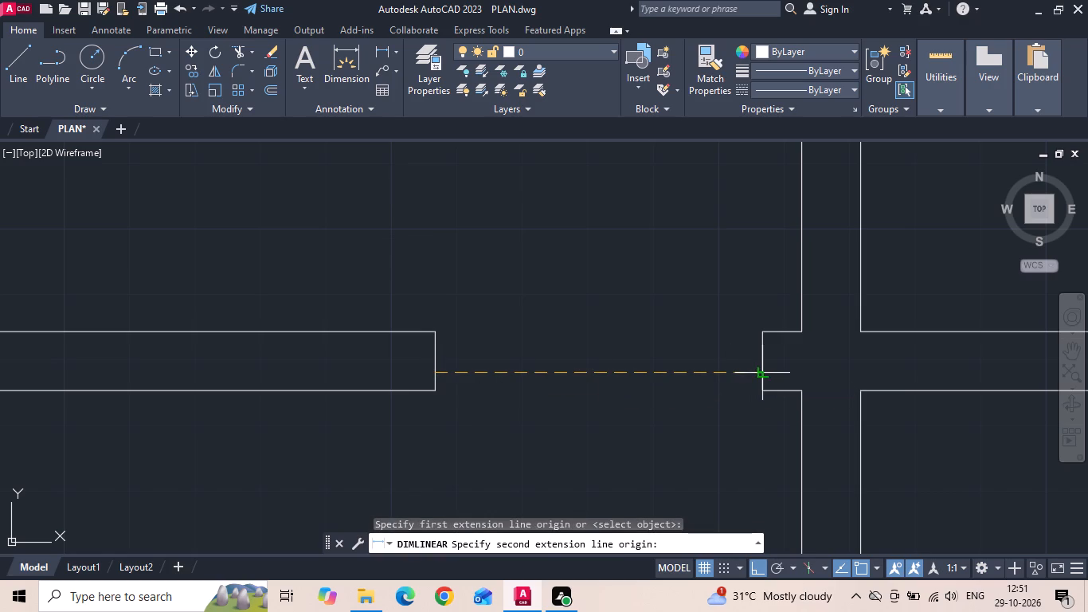
click(763, 376)
key(Escape)
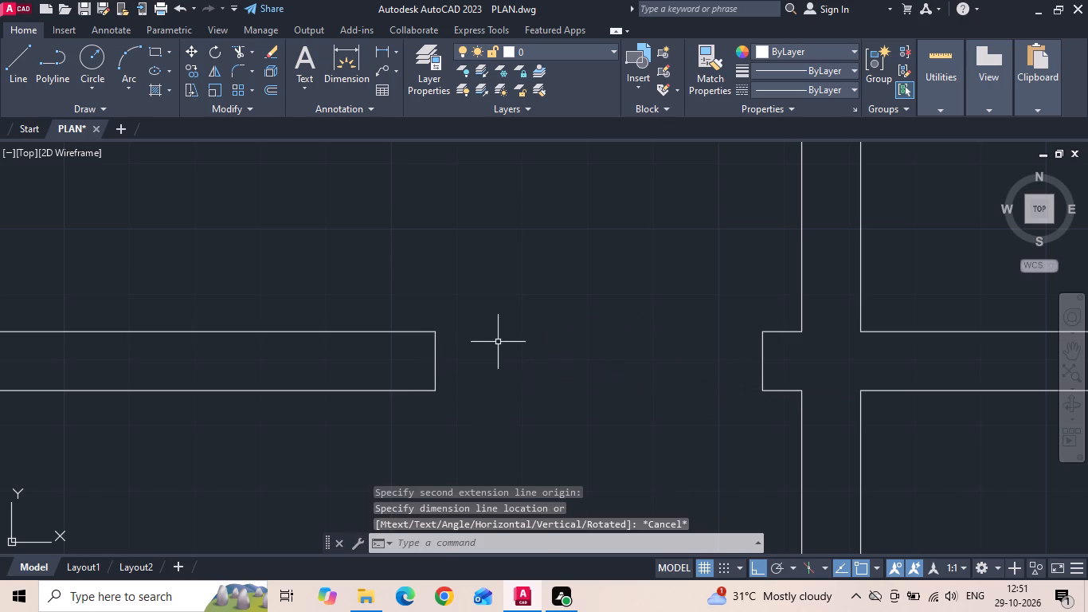
Move the opening's left end line 2" to the right and extend both wall lines to meet it.
click(468, 366)
click(401, 364)
right_click(401, 364)
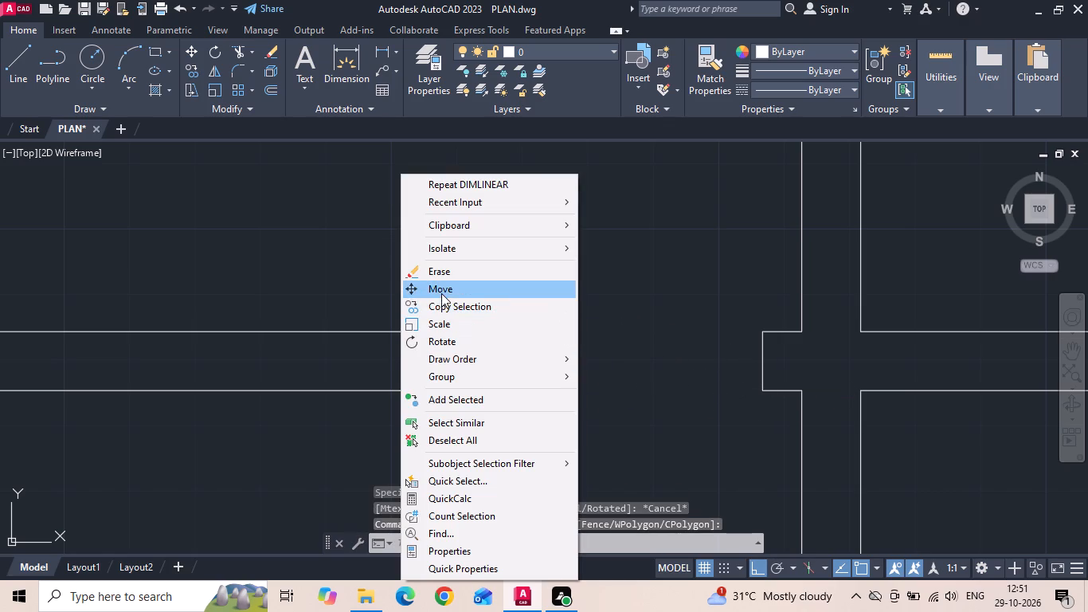
click(441, 293)
click(542, 300)
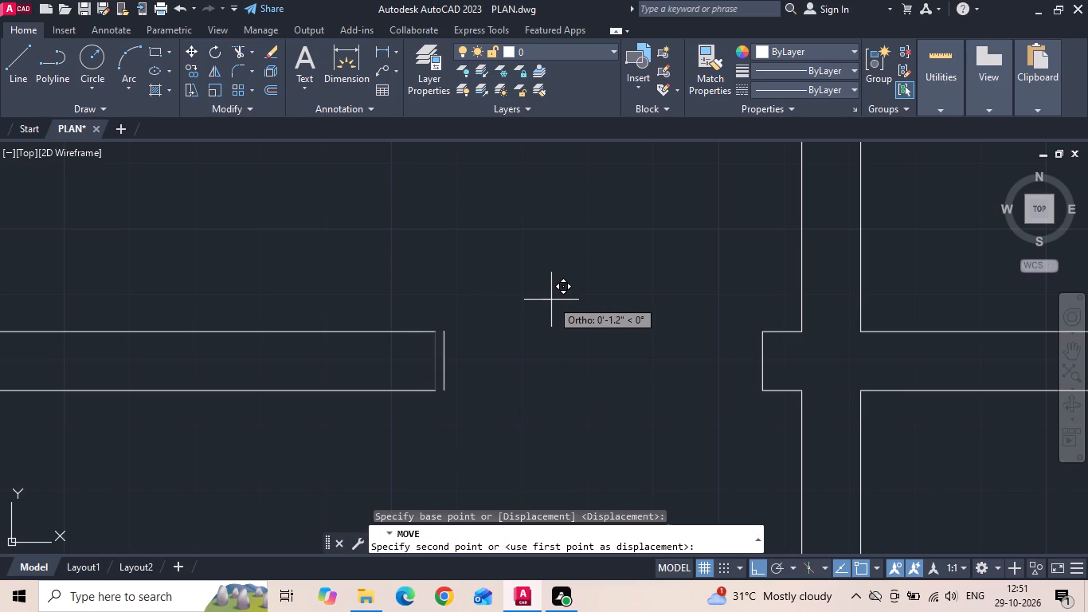
text(2)
key(space)
key(Escape)
text(EX)
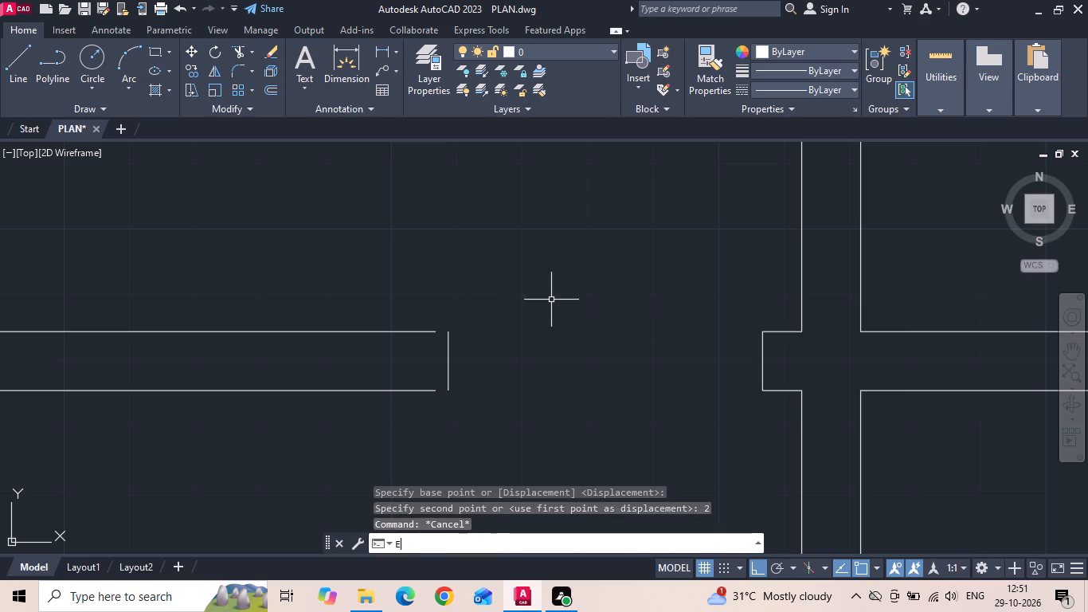
key(space)
drag(432, 302, 403, 423)
key(Escape)
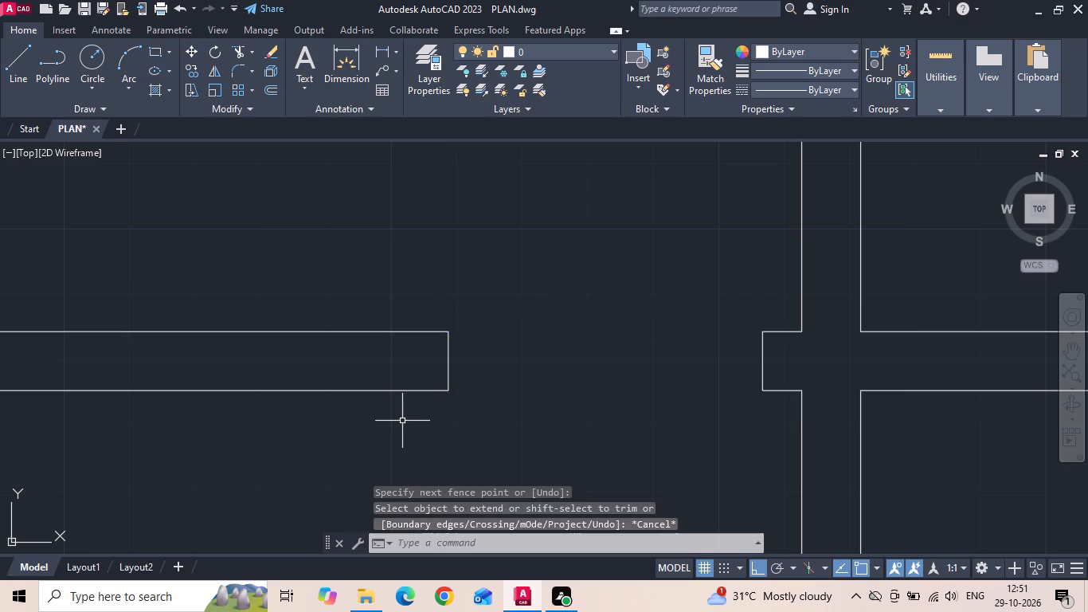
Save the drawing.
key(ctrl+s)
key(ctrl+s)
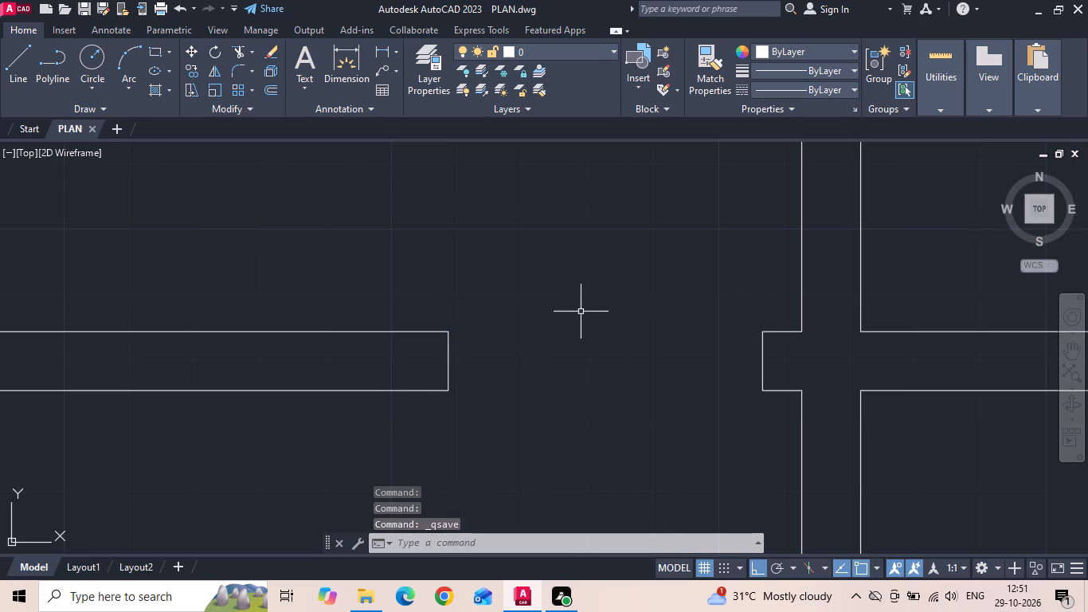
Measure the width of the main door (MD) opening in the living hall's bottom wall on the reference image.
scroll(581, 312, down, 3)
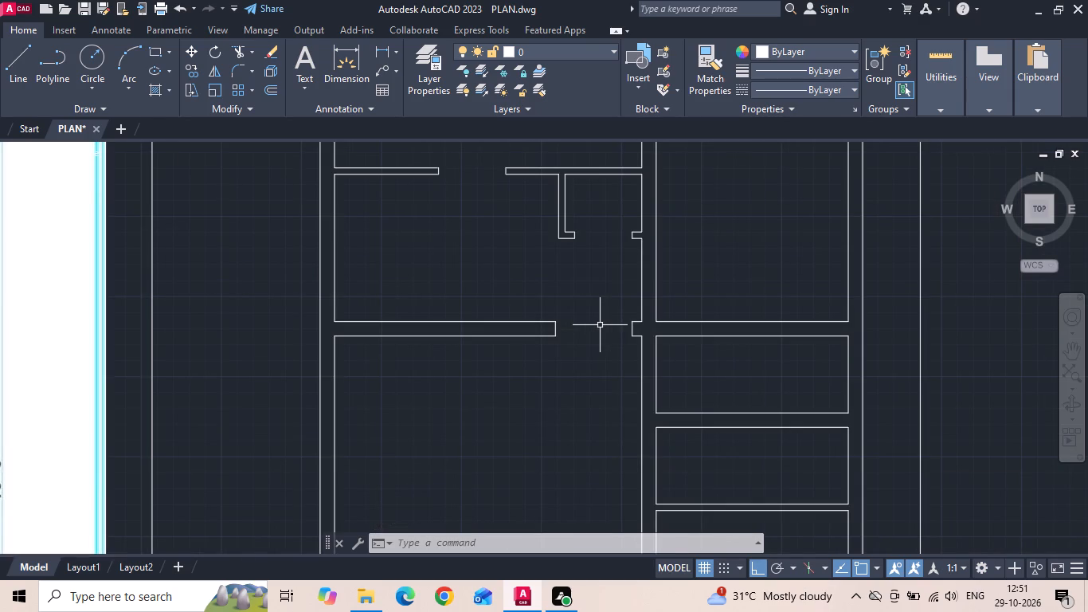
scroll(598, 343, down, 1)
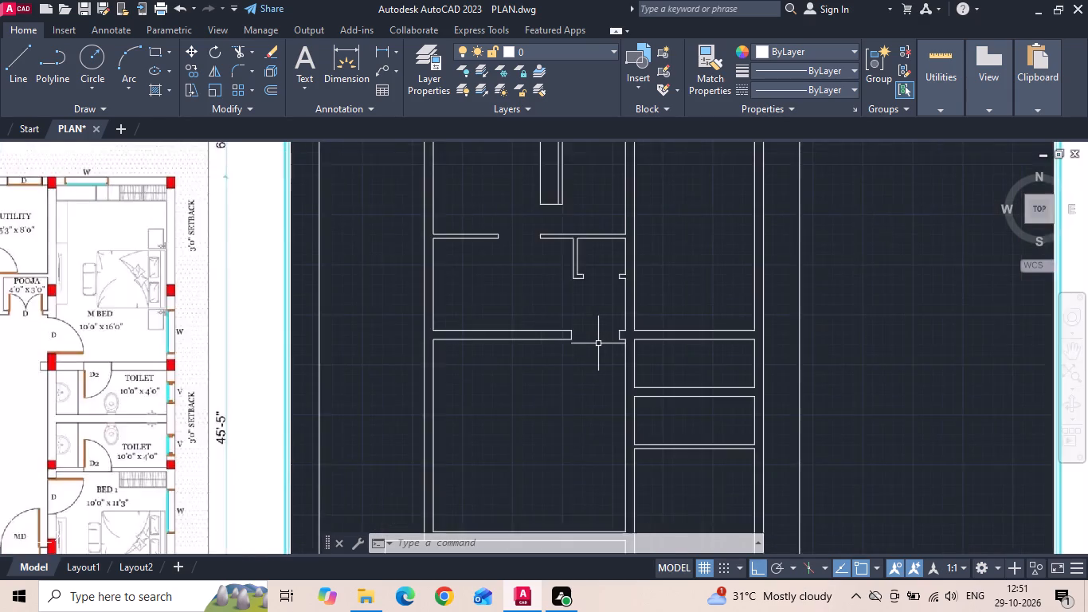
scroll(598, 345, down, 1)
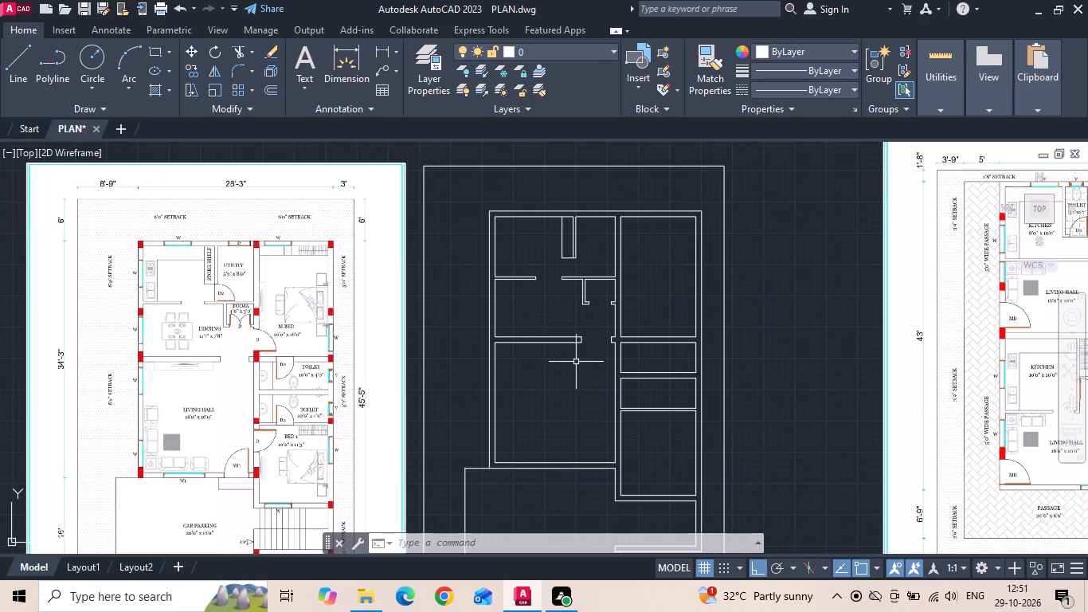
click(378, 49)
scroll(233, 489, up, 1)
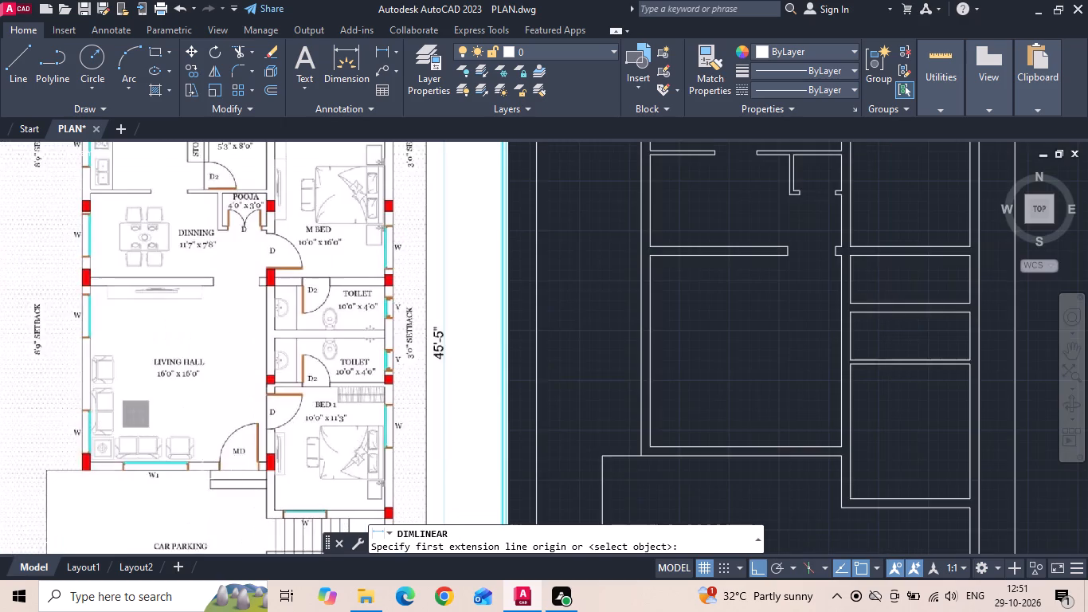
scroll(188, 472, up, 3)
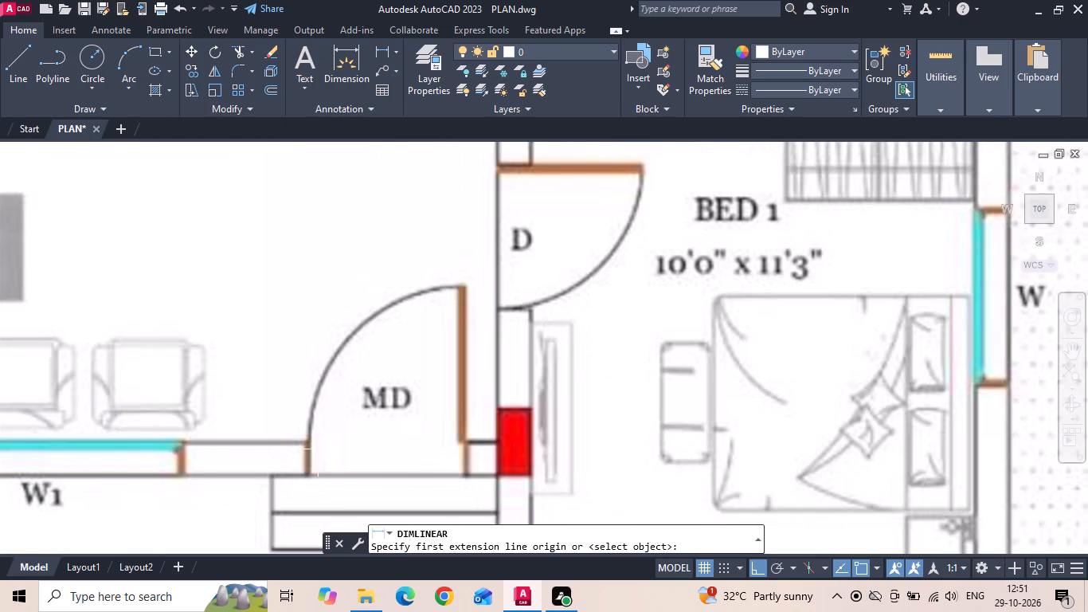
click(306, 459)
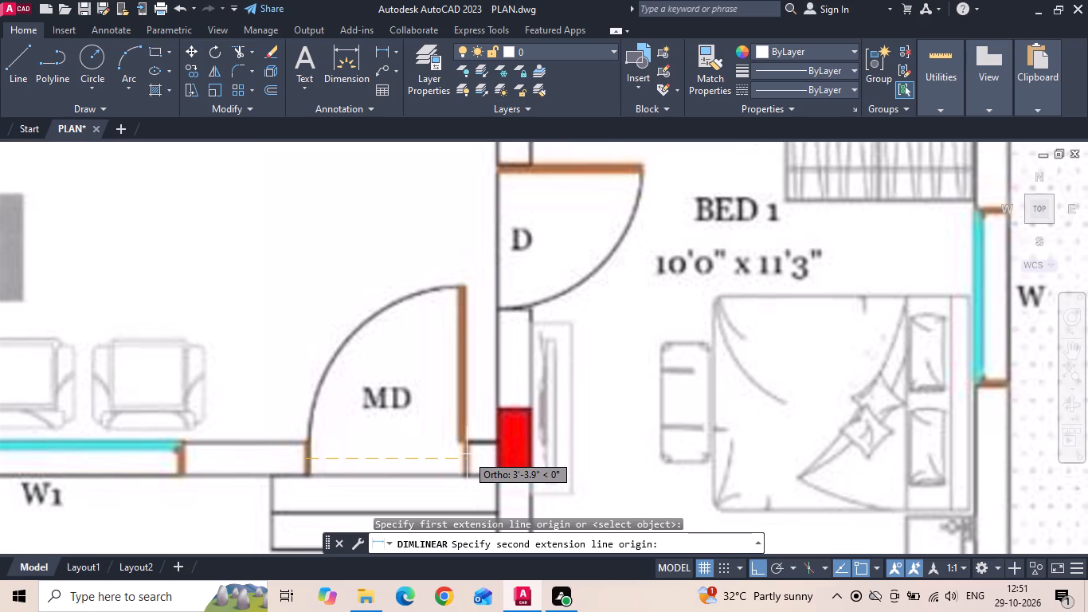
key(Escape)
Check with a vertical guide line how the main door's left jamb aligns with the pooja's left wall on the reference image.
scroll(431, 463, down, 2)
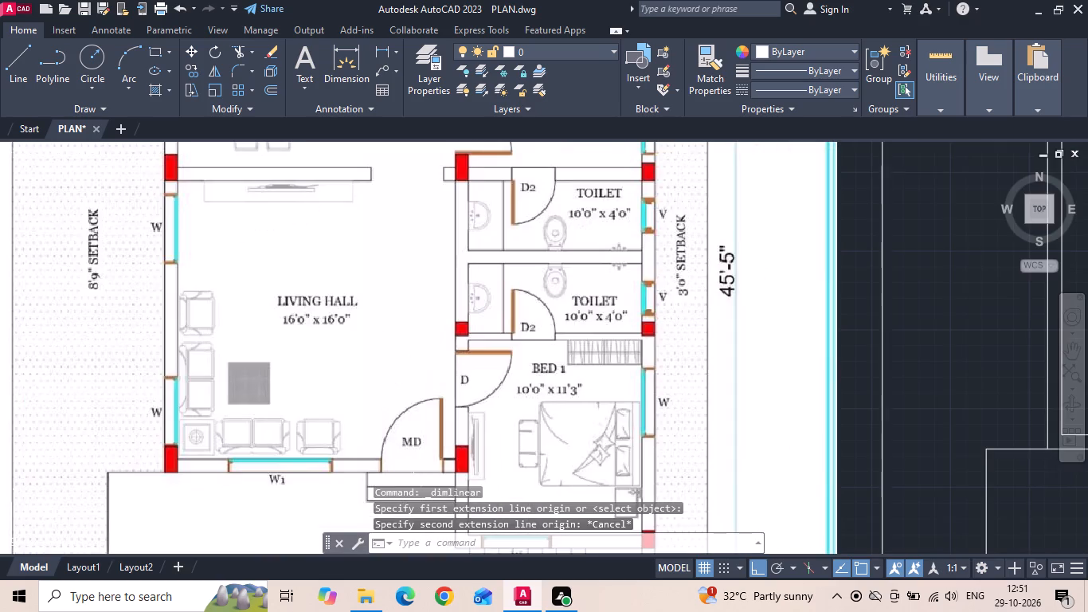
middle_drag(372, 282, 372, 425)
scroll(373, 247, down, 2)
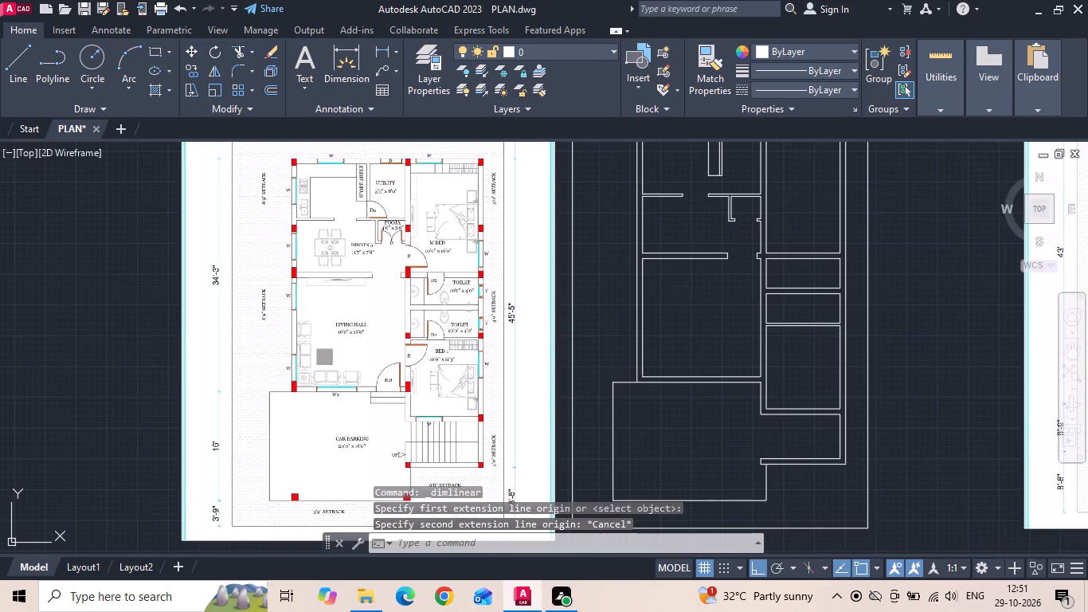
text(L)
key(space)
scroll(371, 460, up, 2)
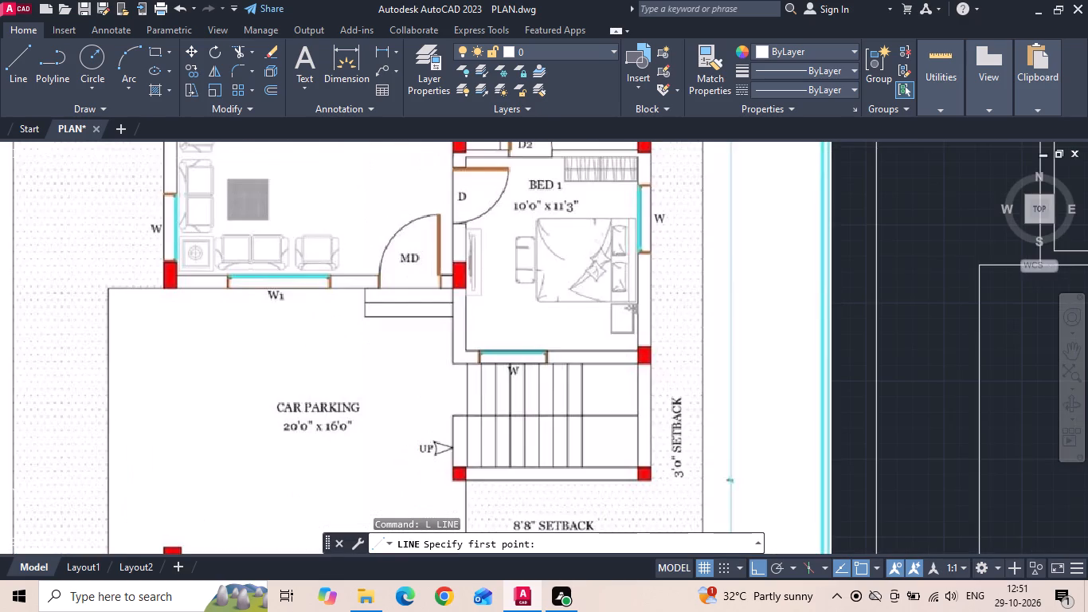
scroll(382, 479, down, 1)
middle_drag(398, 375, 405, 447)
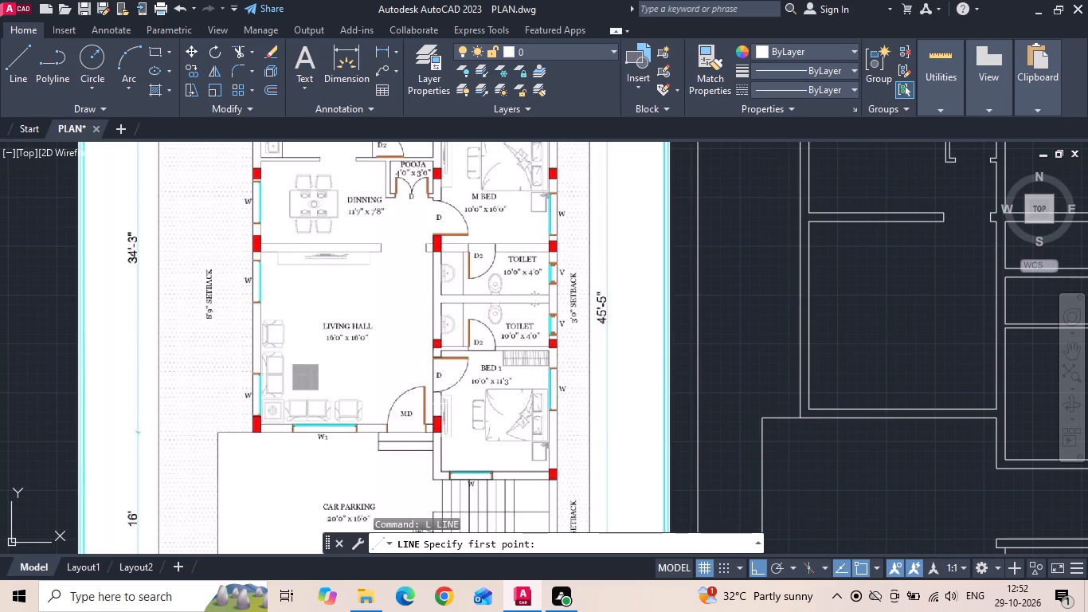
click(386, 424)
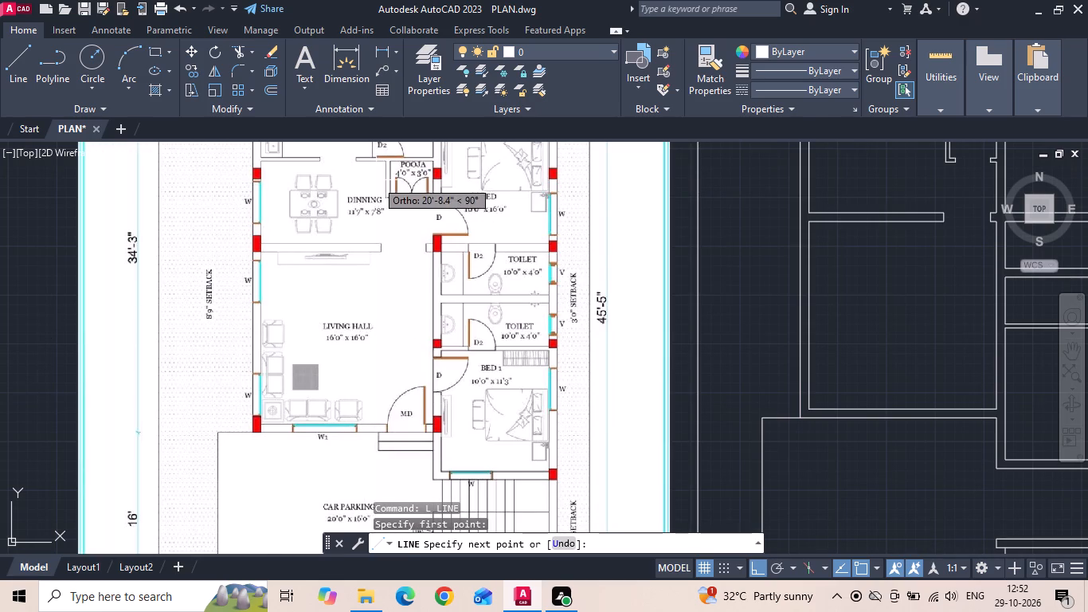
scroll(376, 180, up, 4)
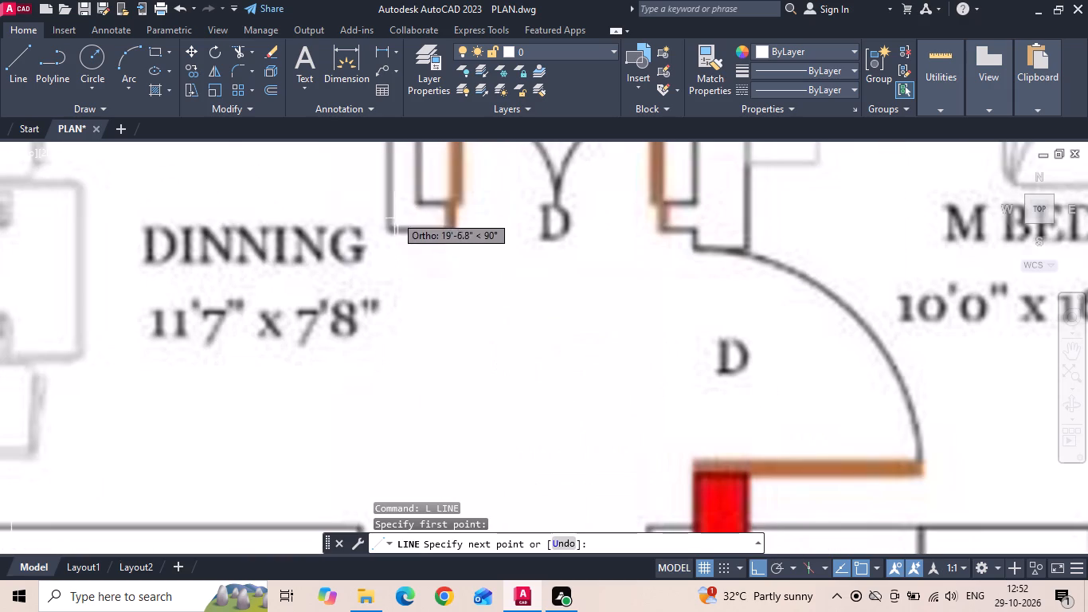
scroll(396, 214, down, 3)
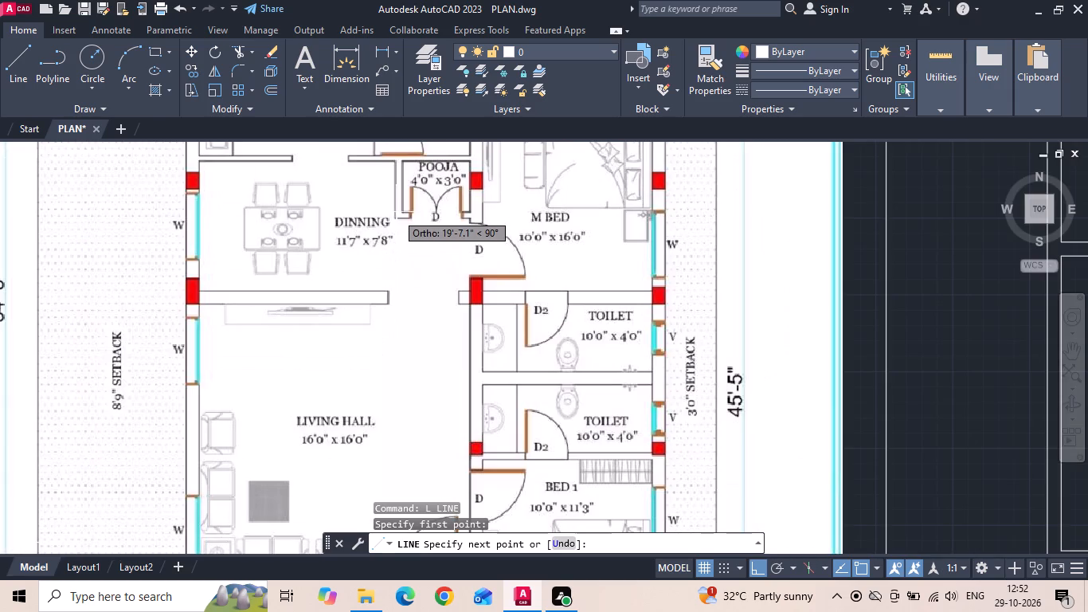
key(Escape)
Recheck the alignment of the main door's left jamb with the pooja's outer left wall face on the reference image.
scroll(396, 207, down, 2)
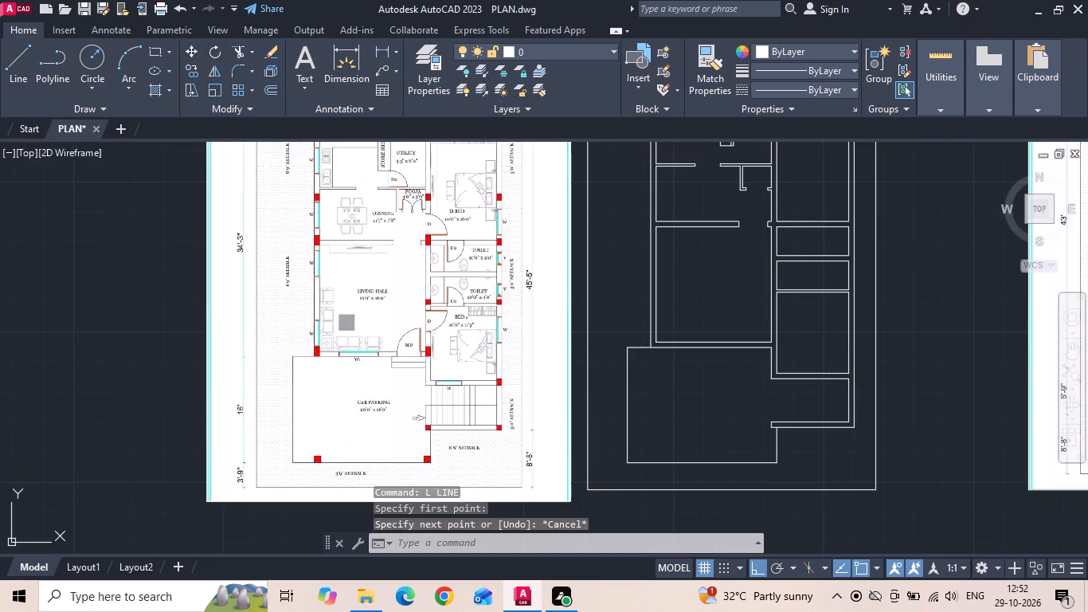
middle_drag(538, 251, 433, 279)
scroll(202, 258, up, 2)
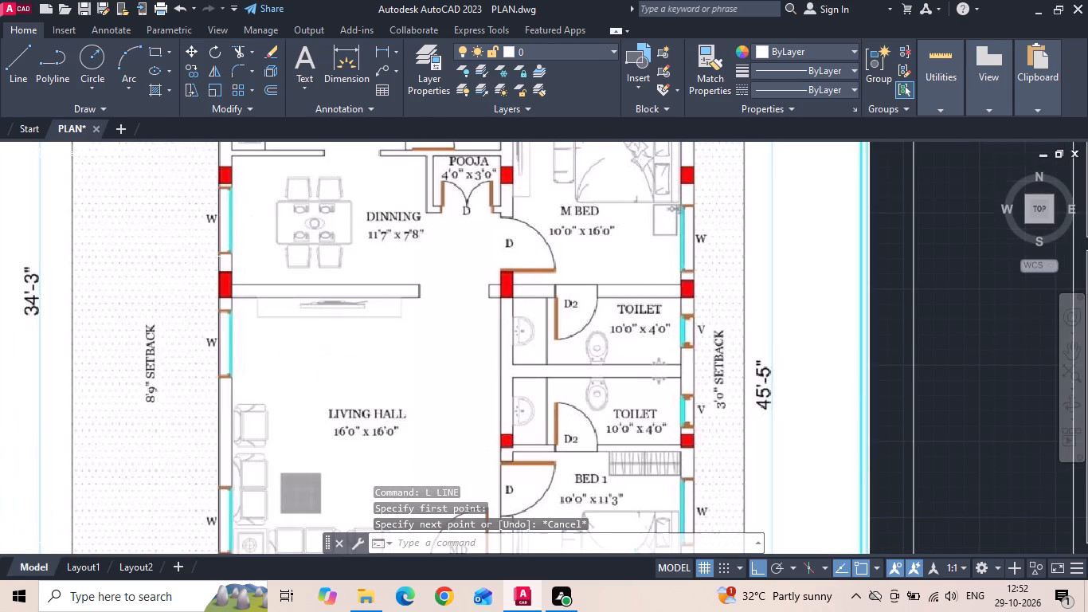
text(L)
key(space)
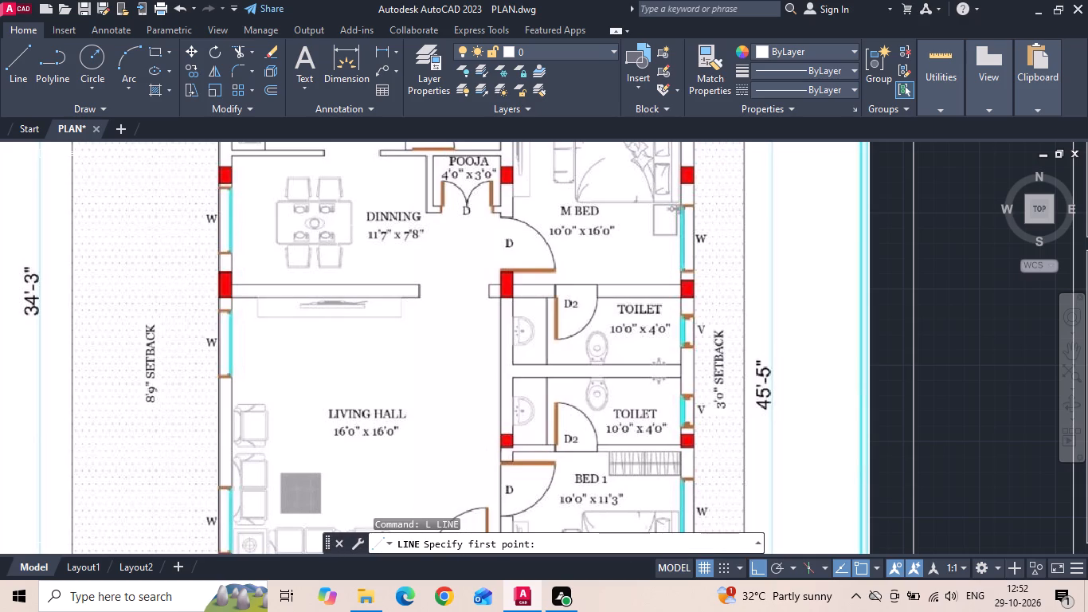
scroll(427, 202, down, 1)
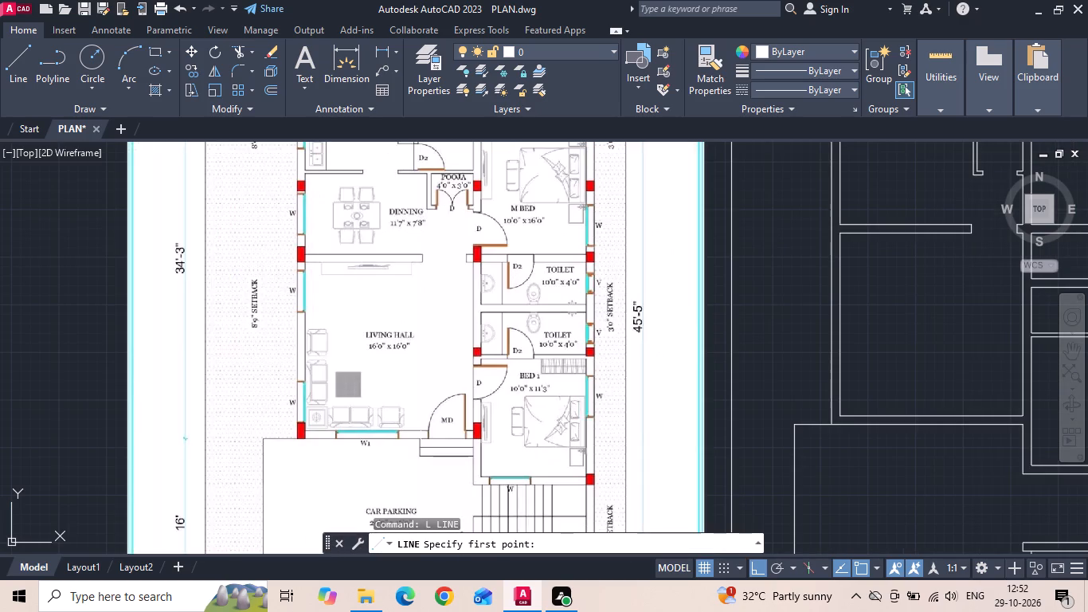
scroll(421, 413, up, 2)
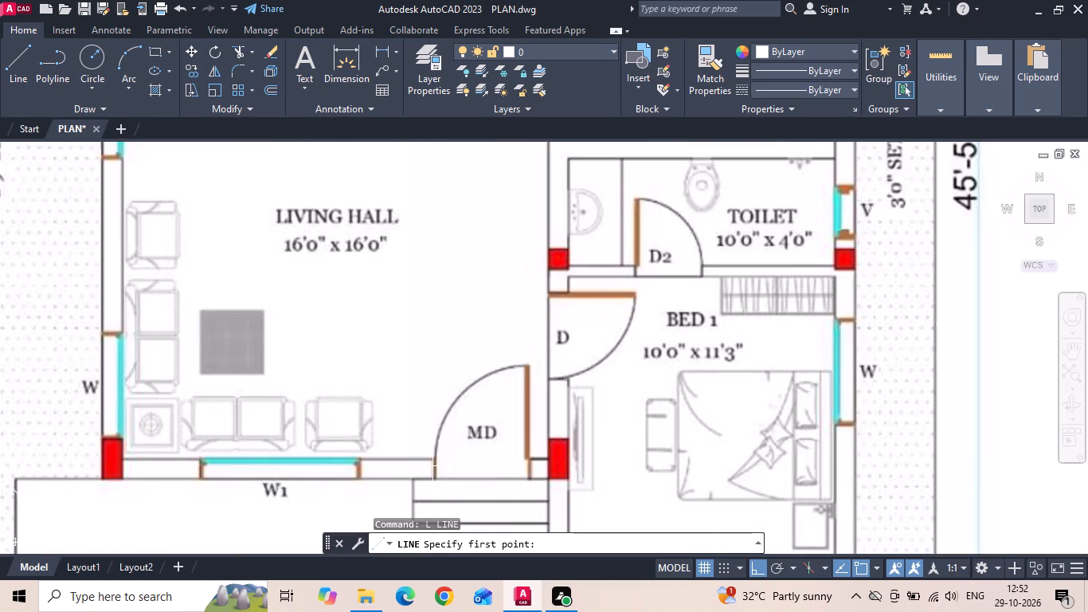
click(432, 466)
middle_drag(413, 313, 413, 452)
middle_drag(409, 256, 403, 413)
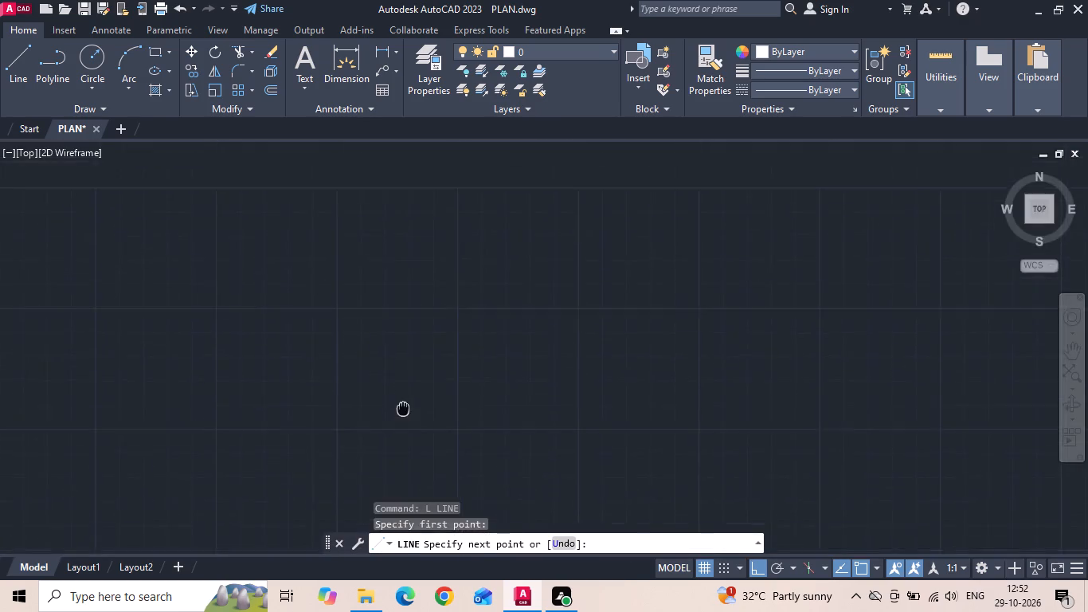
middle_drag(403, 413, 402, 420)
scroll(401, 212, up, 2)
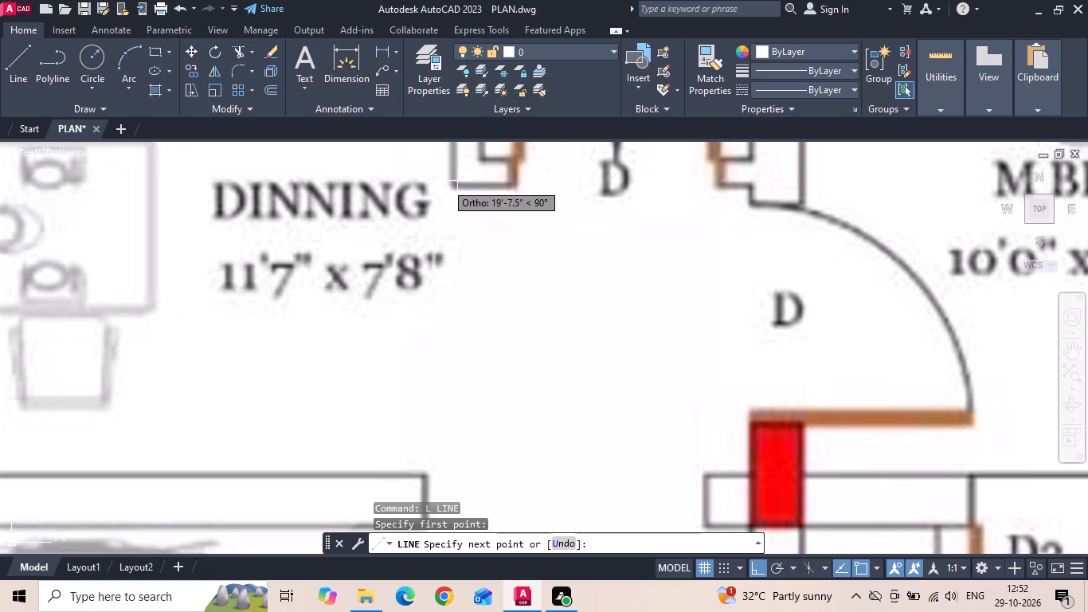
key(Escape)
Draw a vertical line from the drafted pooja wall's lower left corner down past the living hall's bottom wall.
scroll(446, 178, down, 4)
key(l)
key(space)
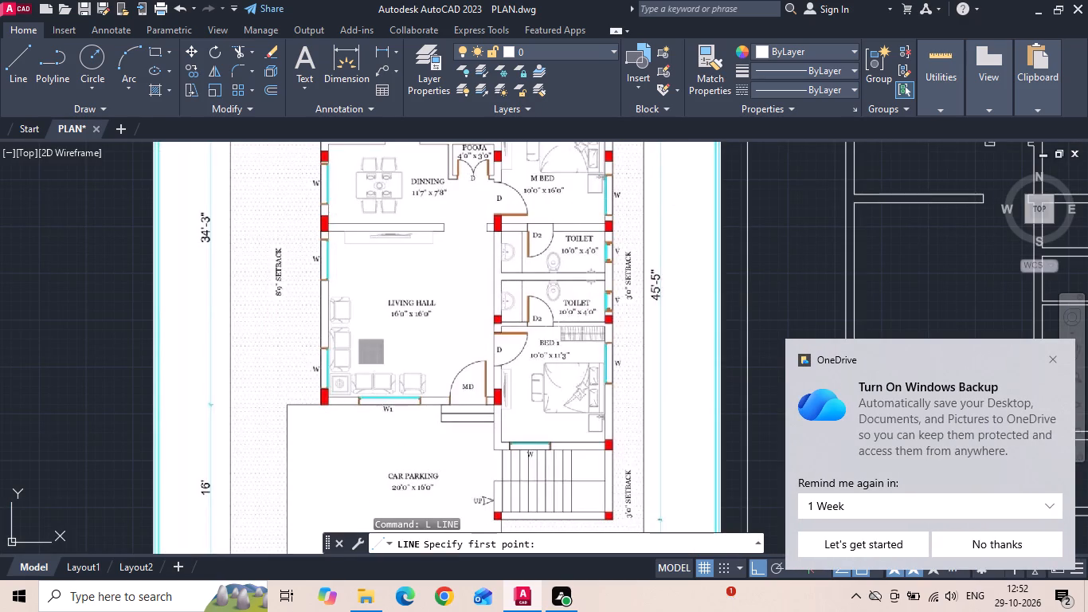
scroll(530, 344, down, 2)
scroll(712, 293, up, 3)
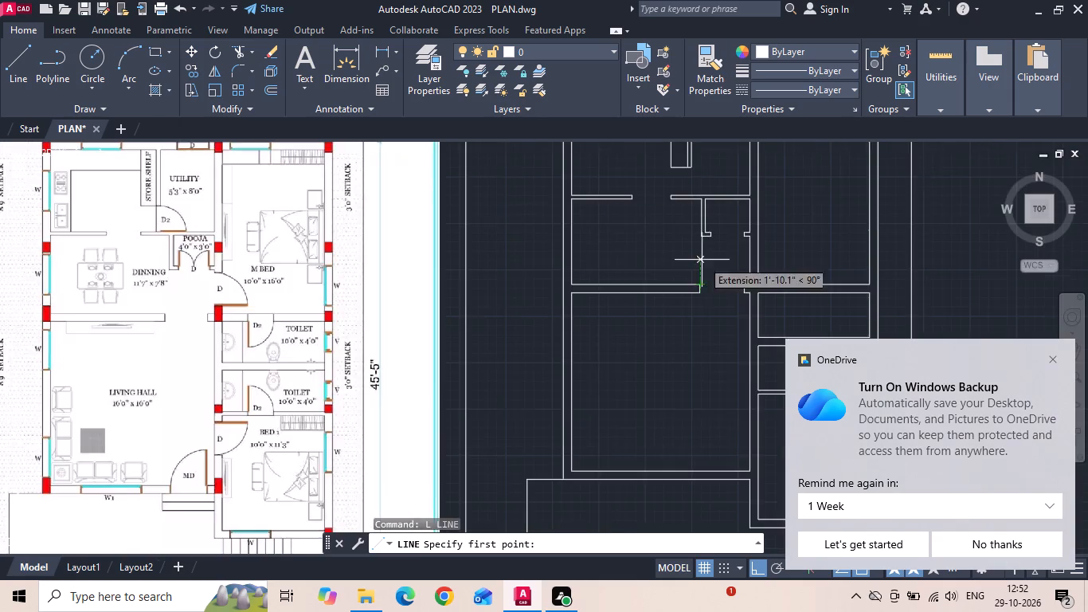
scroll(702, 259, up, 1)
drag(697, 201, 699, 243)
scroll(671, 280, down, 1)
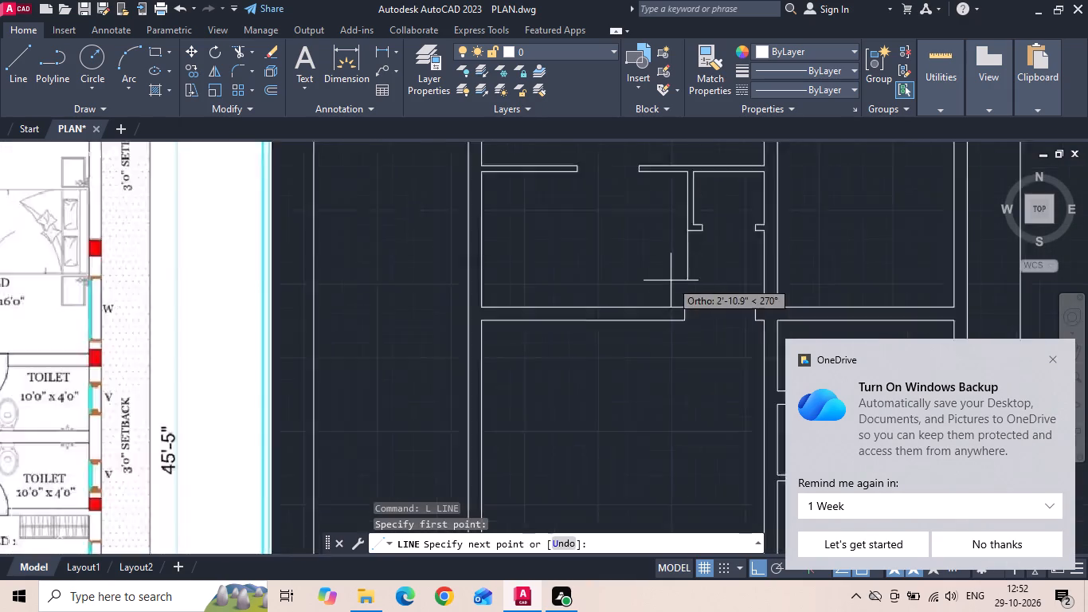
scroll(671, 280, down, 2)
scroll(671, 425, up, 3)
click(672, 444)
key(Escape)
middle_drag(671, 445, 417, 461)
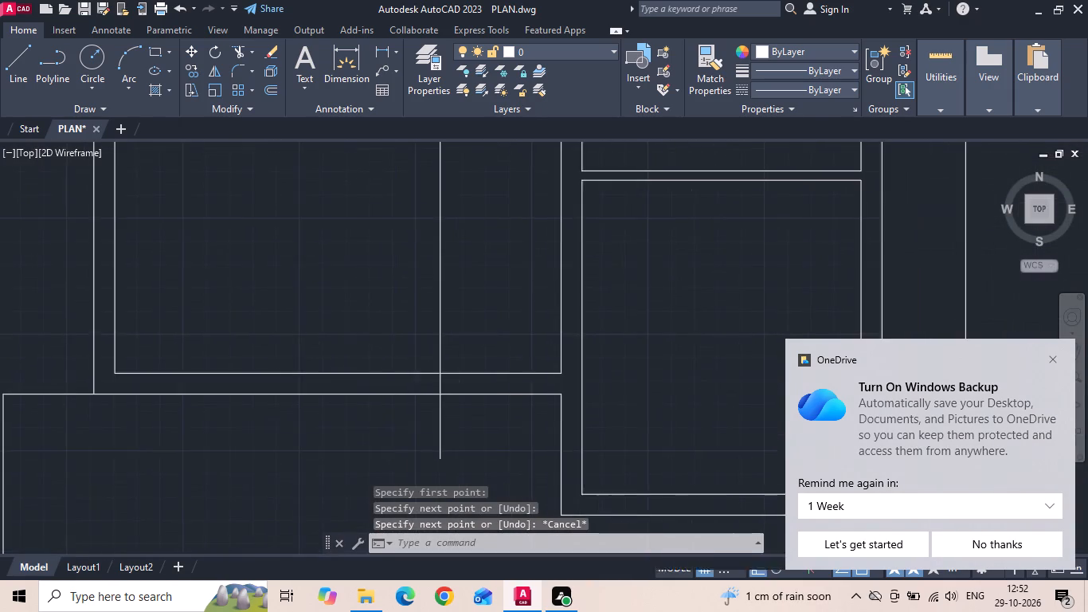
Draw a vertical line from the right end of the dining–living hall opening down past the living hall's bottom wall.
scroll(446, 475, down, 2)
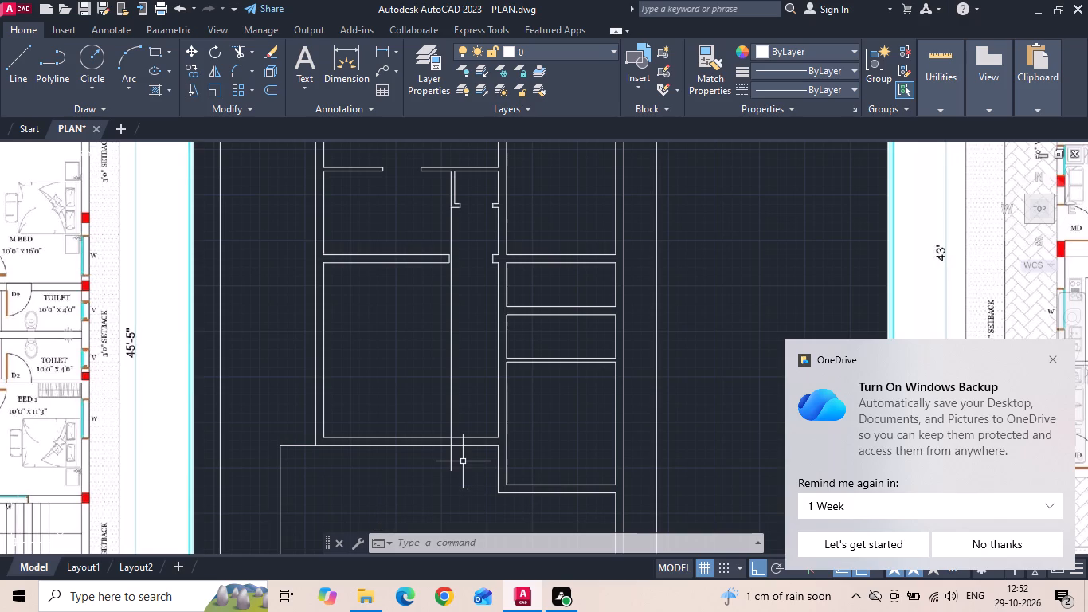
text(L)
key(space)
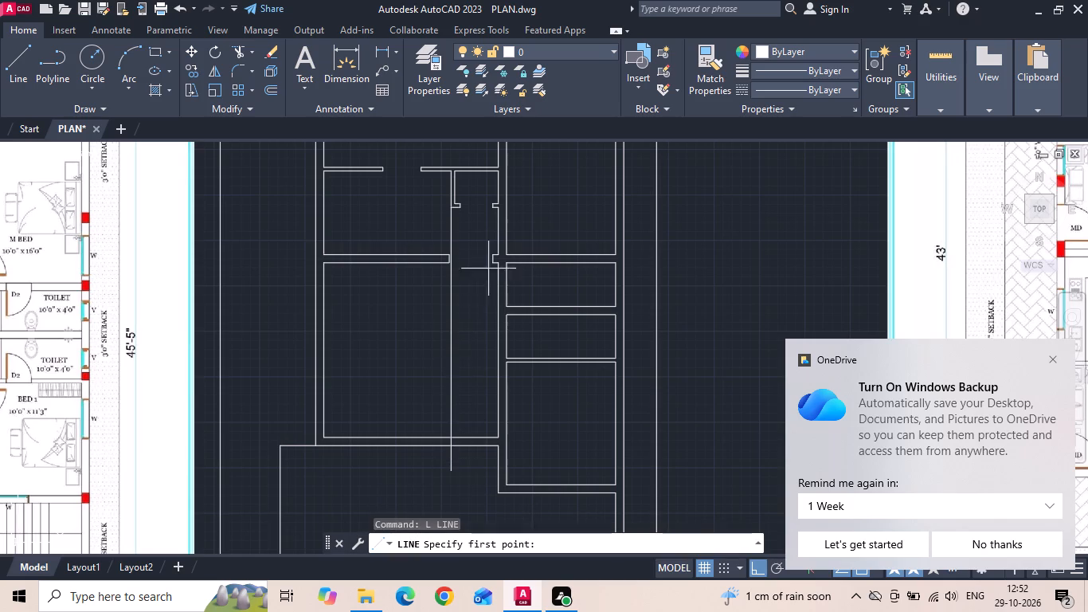
scroll(492, 257, up, 2)
click(489, 273)
scroll(489, 272, down, 2)
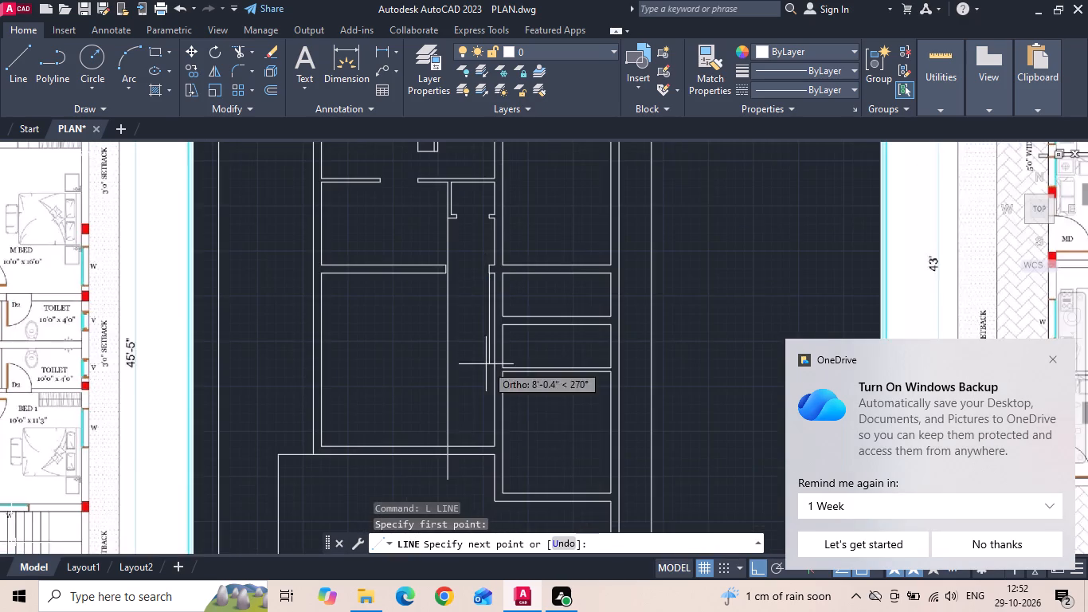
scroll(479, 466, up, 2)
click(479, 489)
key(Escape)
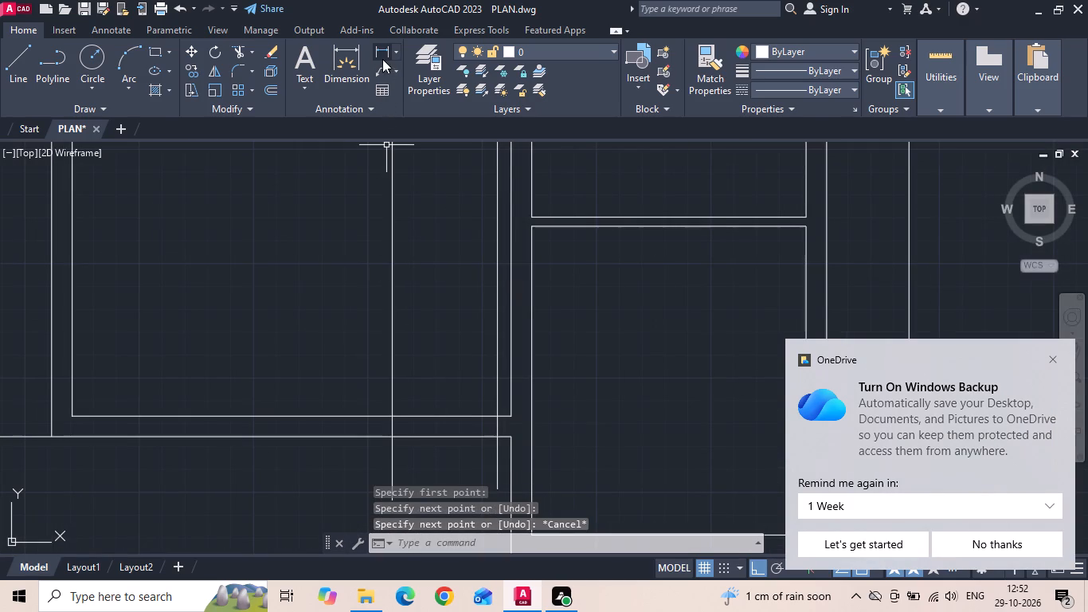
Measure the distance between the two vertical lines along the living hall's bottom wall.
click(382, 53)
scroll(406, 385, up, 1)
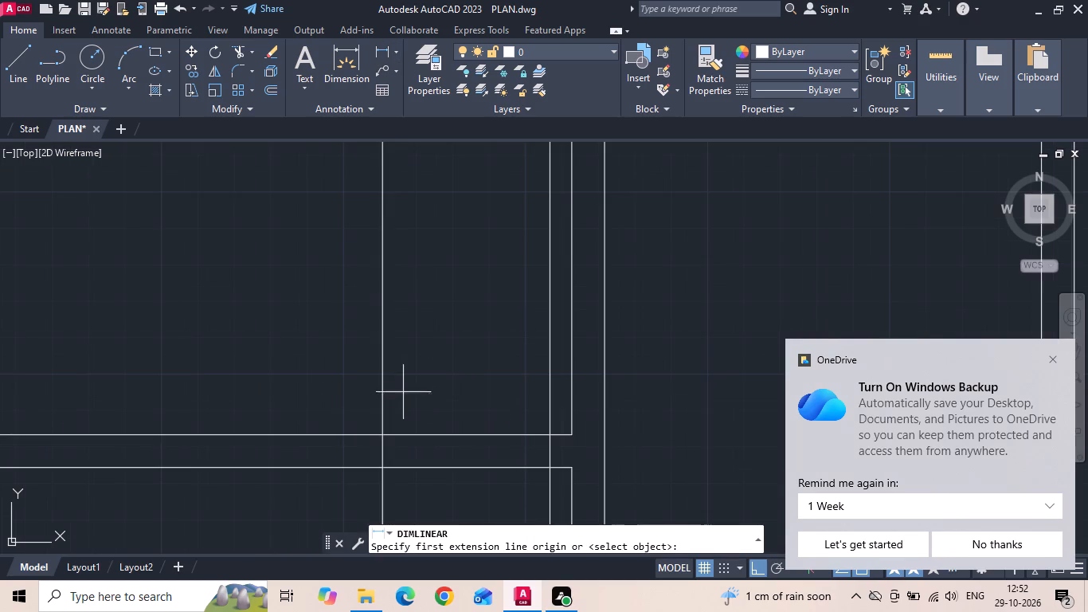
click(380, 439)
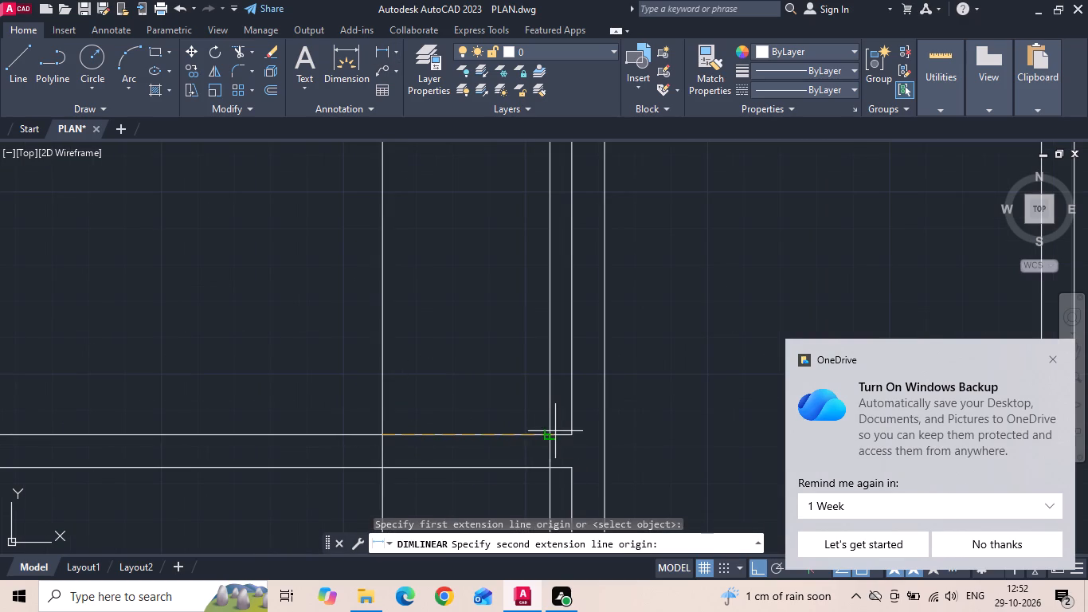
click(555, 431)
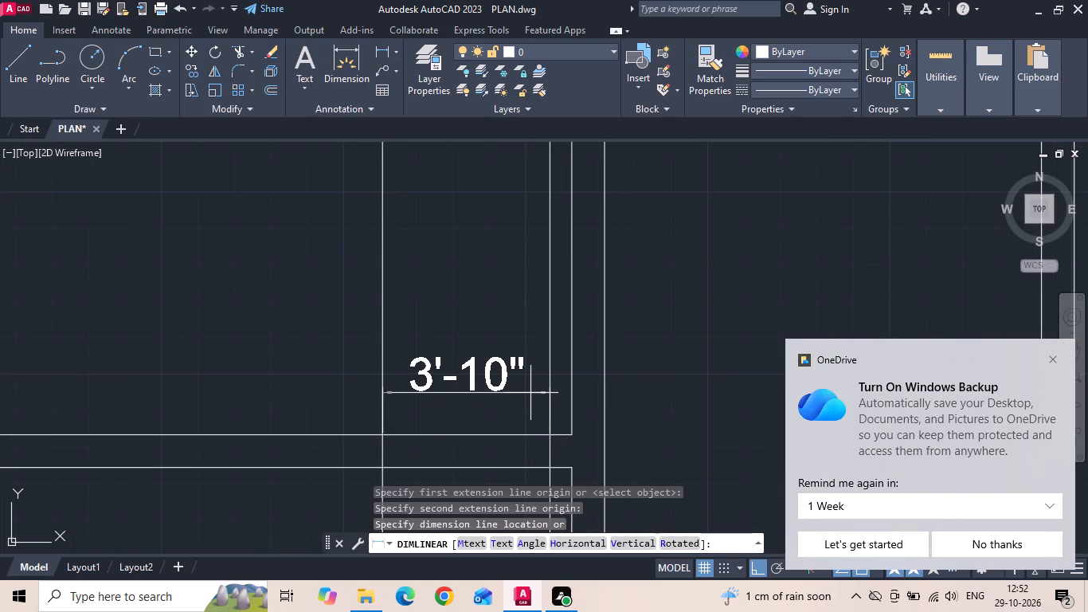
scroll(529, 391, down, 2)
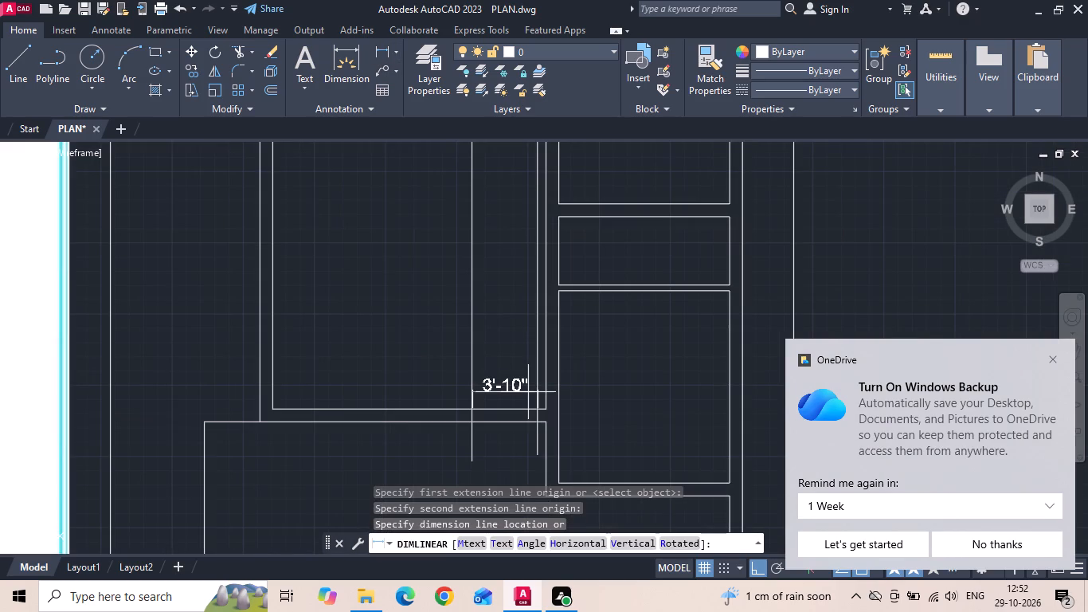
key(Escape)
Move the vertical line marking the main door's left jamb 2" to the left.
scroll(526, 397, down, 1)
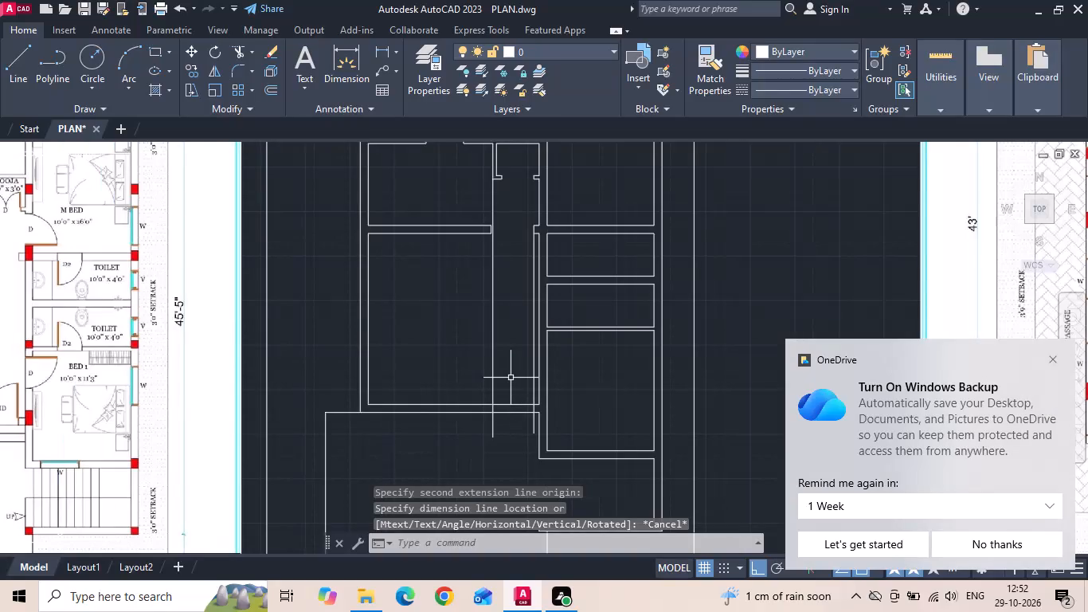
scroll(511, 376, down, 1)
scroll(182, 257, up, 3)
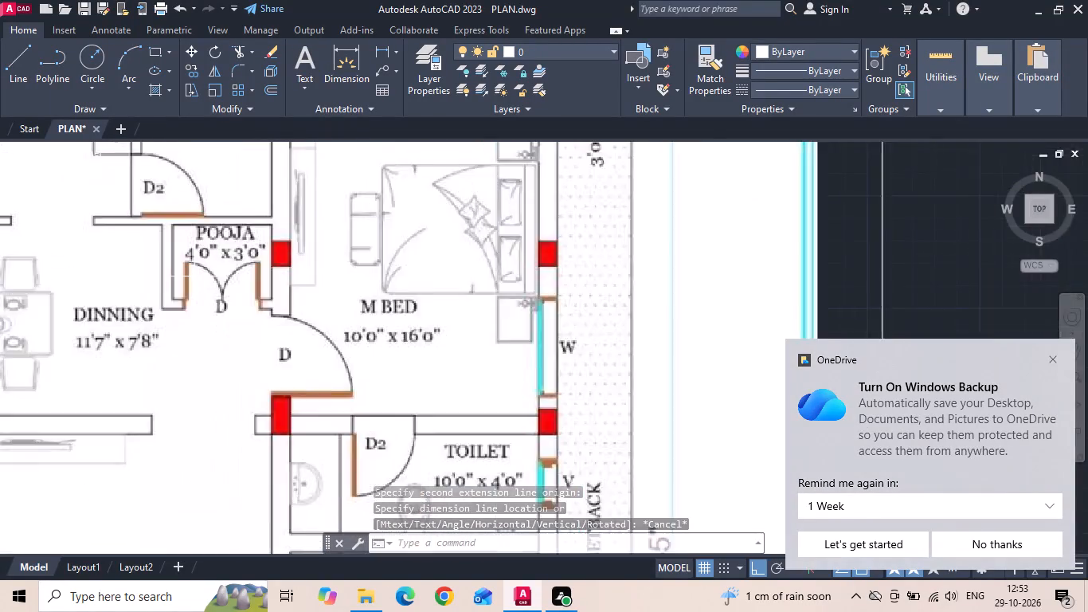
scroll(194, 277, up, 1)
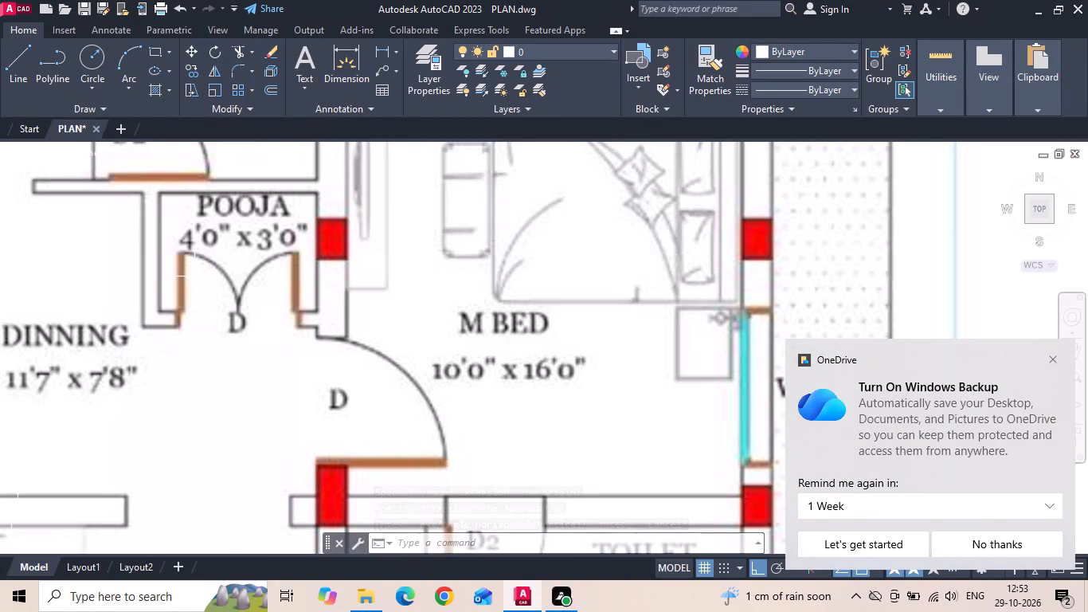
scroll(194, 277, down, 4)
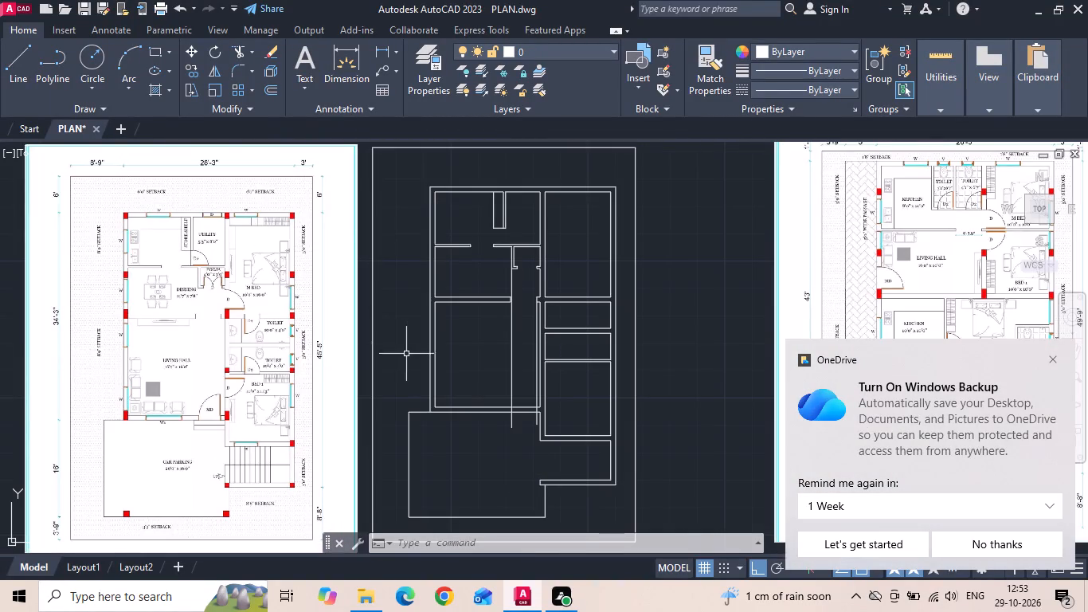
scroll(507, 384, up, 3)
drag(518, 371, 507, 371)
click(497, 372)
right_click(497, 372)
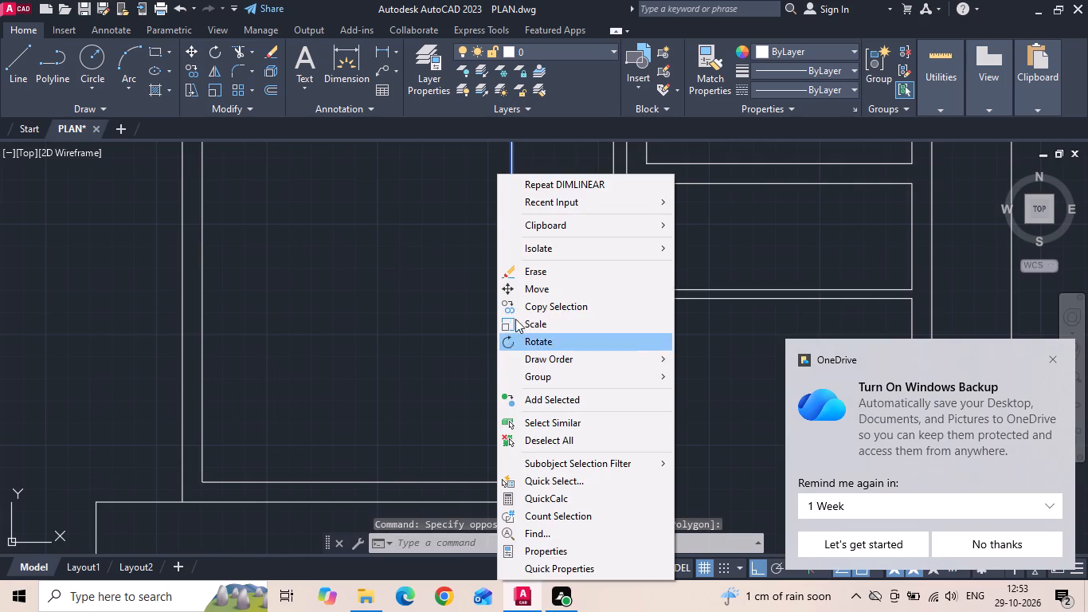
click(522, 296)
drag(508, 312, 484, 313)
text(2)
key(space)
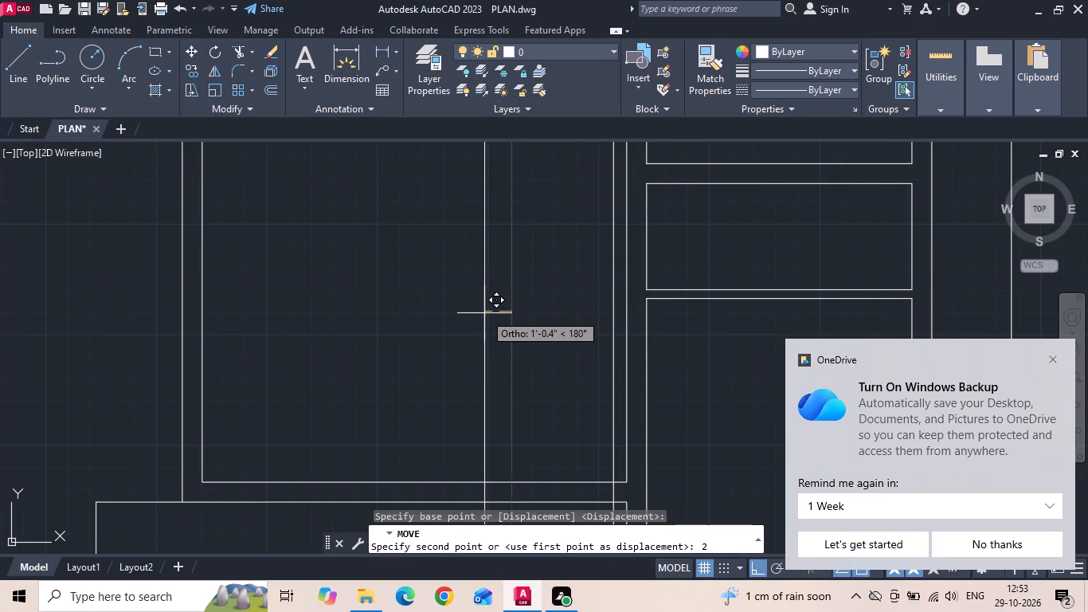
Trim the living hall's bottom wall between the two vertical lines to open the main door, and trim away the leftover line ends.
scroll(475, 339, down, 2)
scroll(471, 248, up, 2)
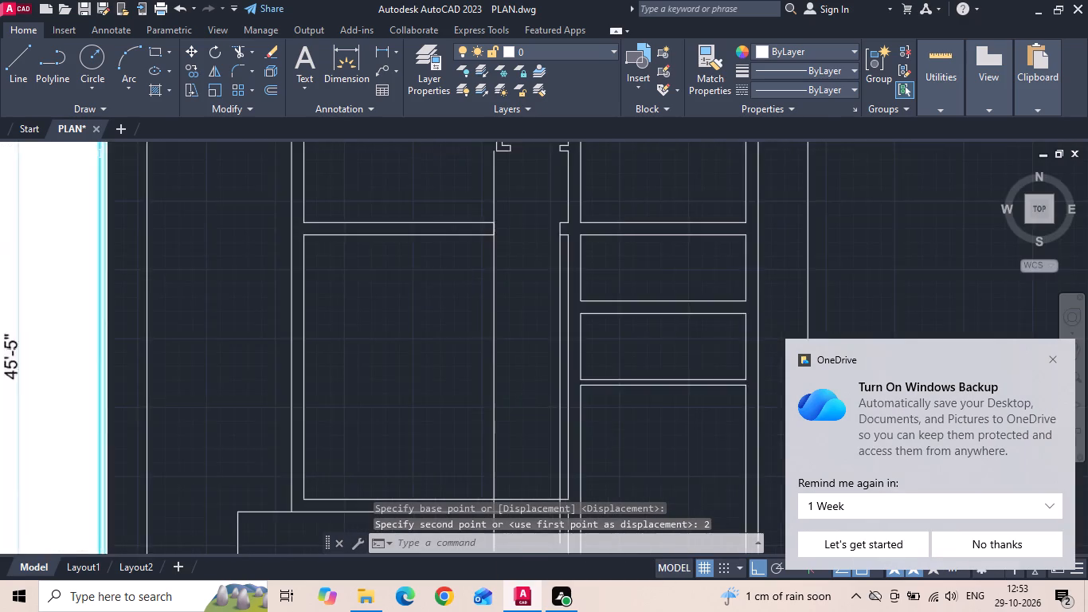
scroll(491, 207, up, 2)
scroll(460, 214, down, 4)
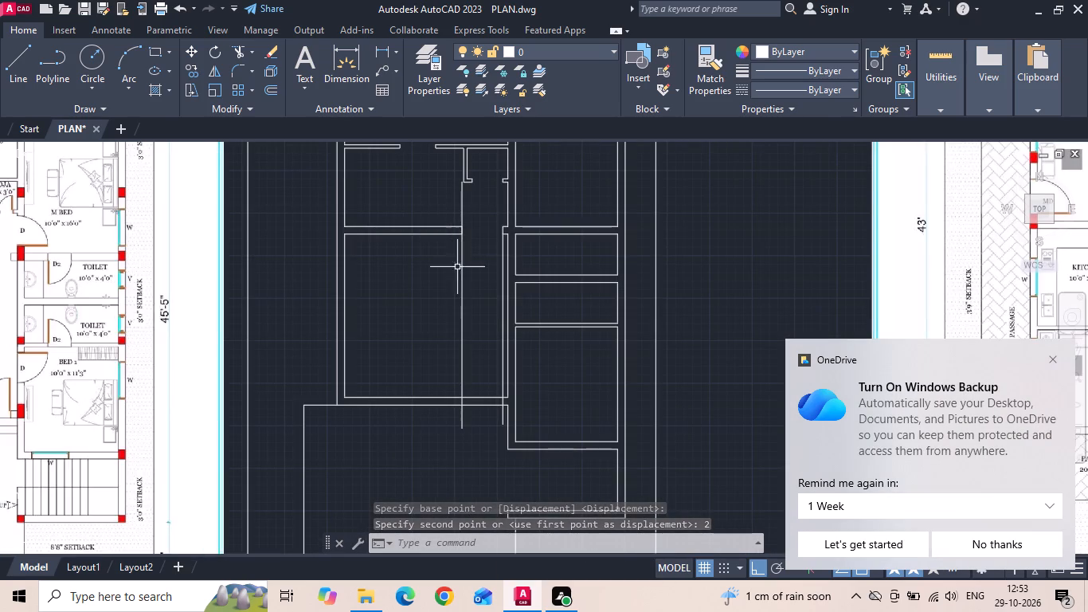
scroll(554, 401, up, 2)
key(t)
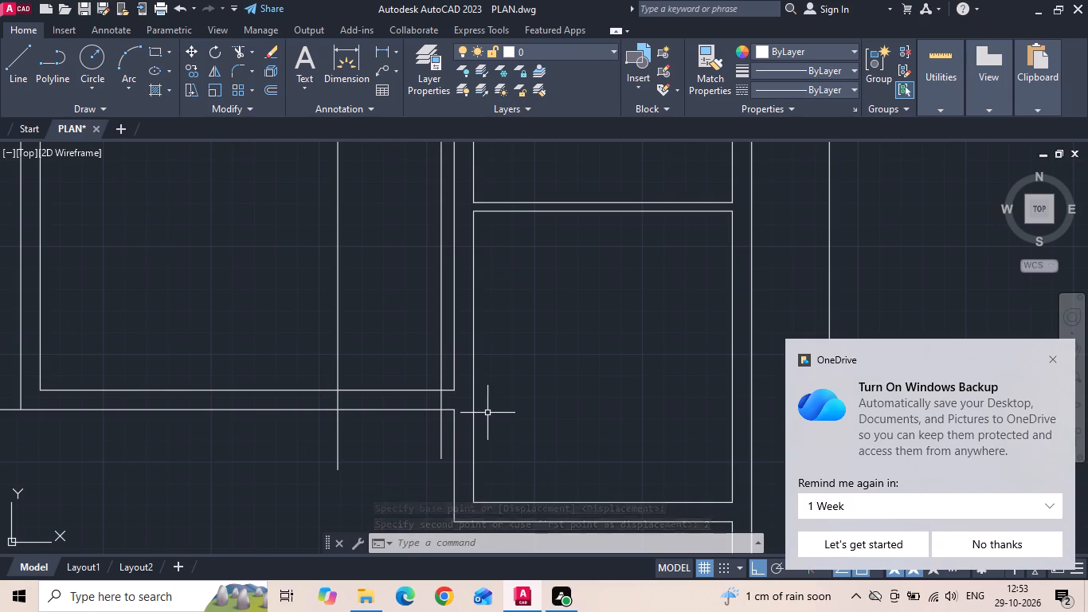
key(r)
key(space)
key(space)
drag(421, 441, 295, 355)
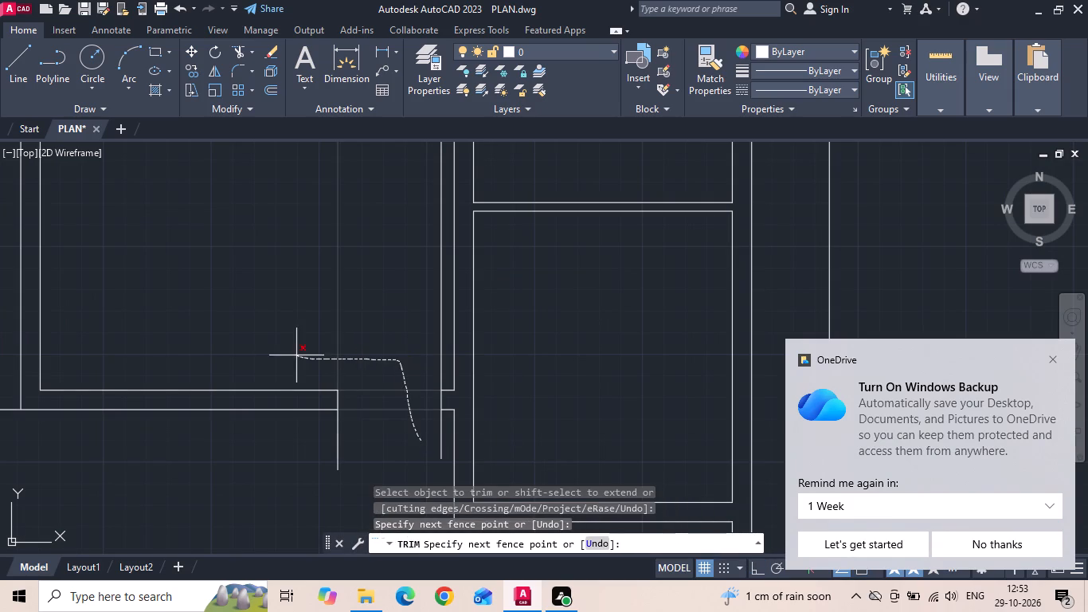
drag(295, 355, 444, 445)
scroll(433, 466, down, 3)
click(435, 400)
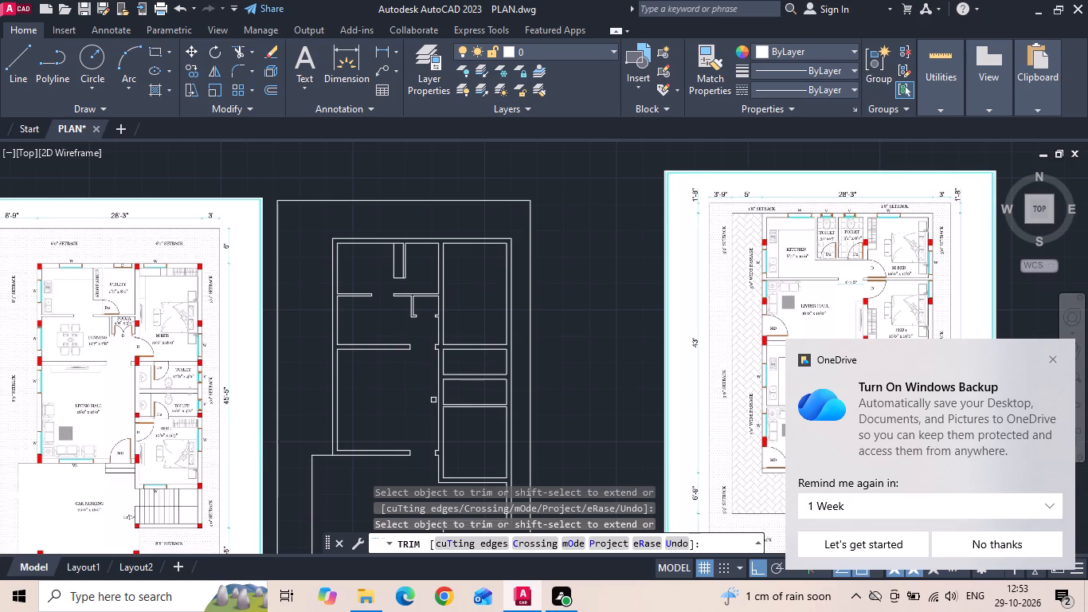
key(Escape)
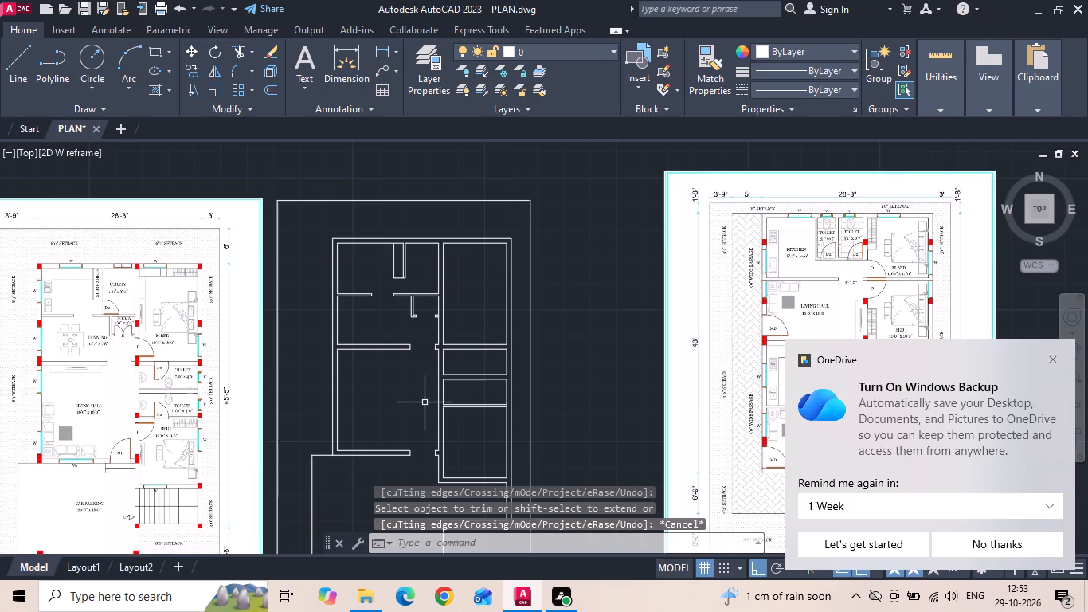
Save the drawing and dismiss the OneDrive backup notification.
key(ctrl+s)
key(ctrl+s)
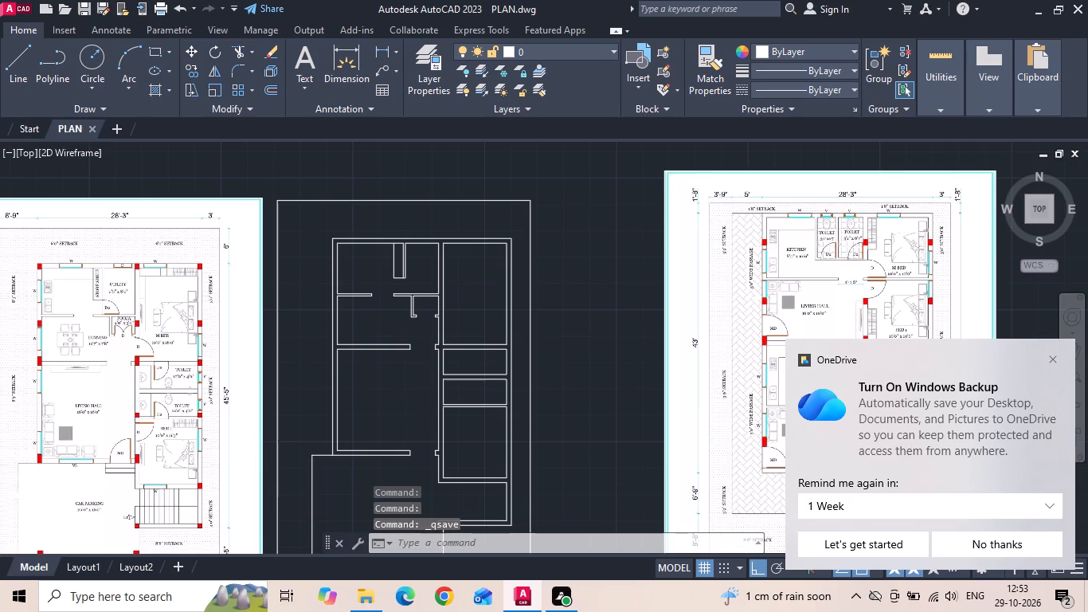
click(1055, 359)
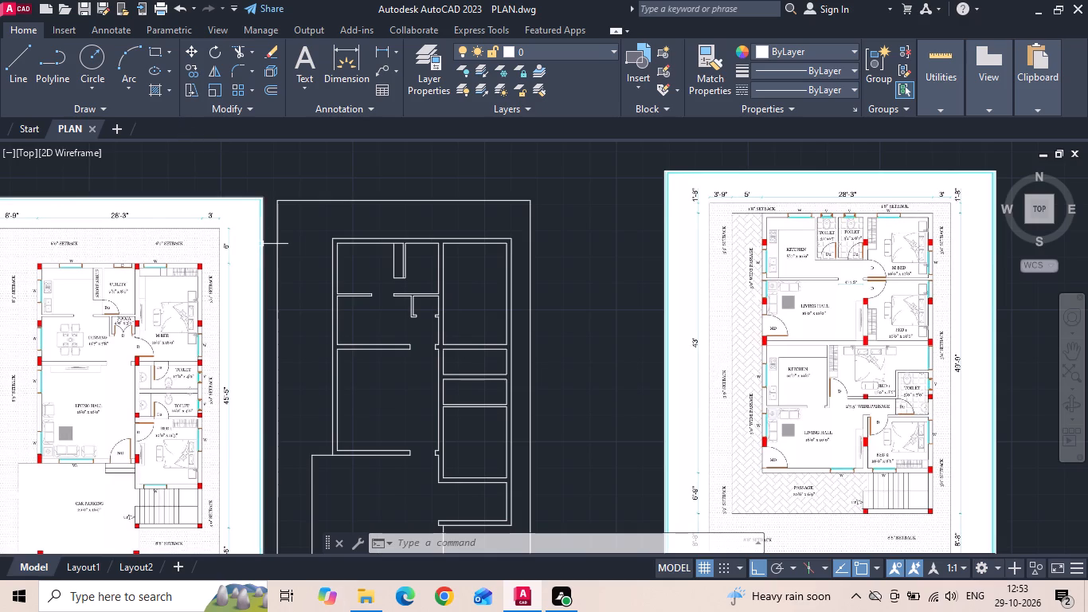
Copy Bed 1's top inner wall line 9" downward.
scroll(54, 316, up, 2)
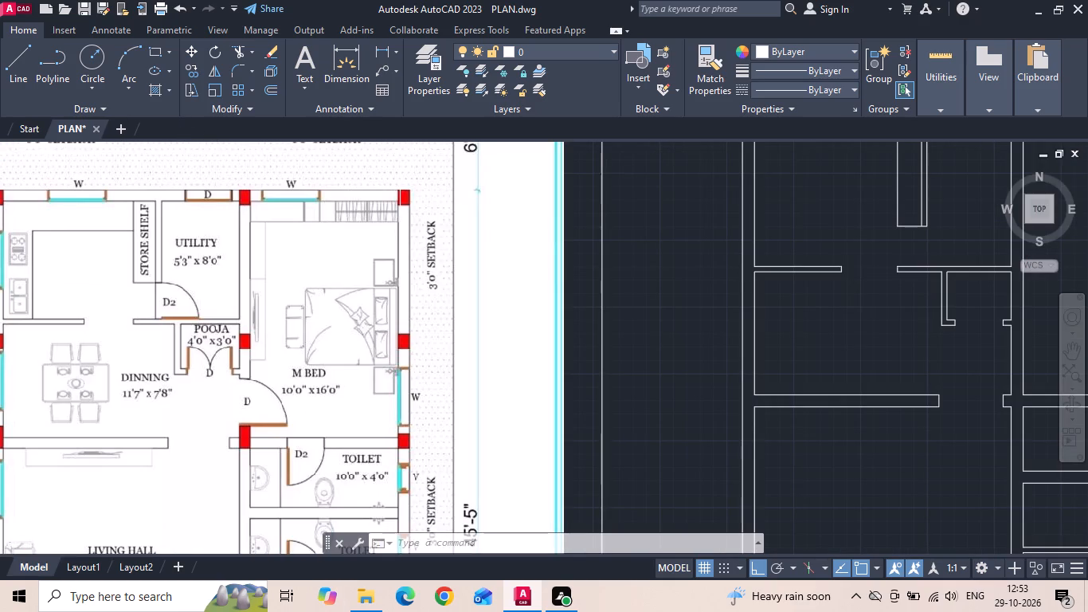
scroll(386, 194, down, 1)
middle_drag(374, 265, 348, 219)
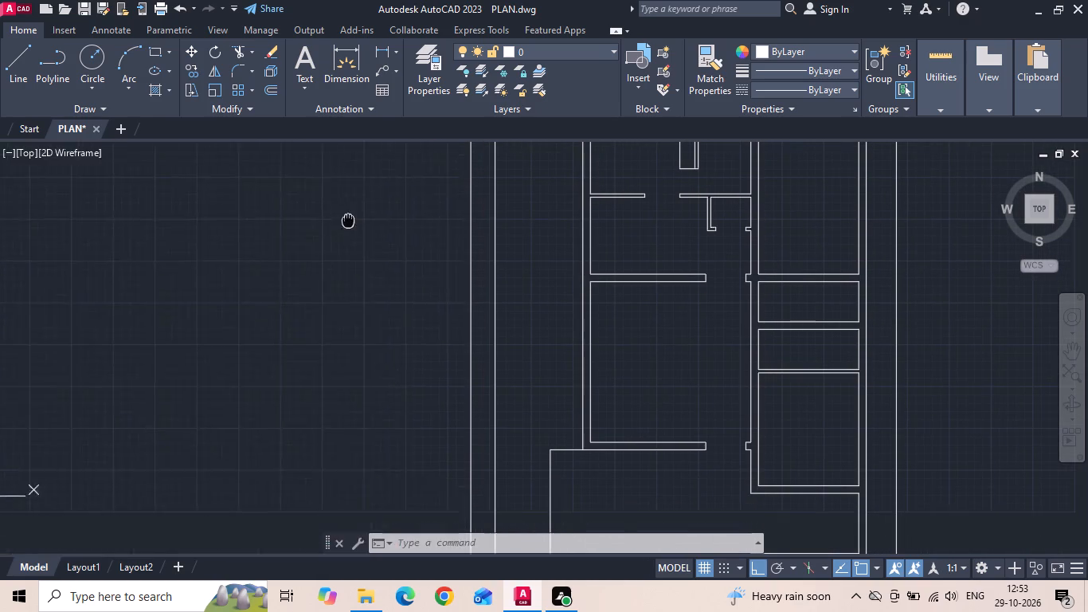
middle_drag(348, 219, 347, 219)
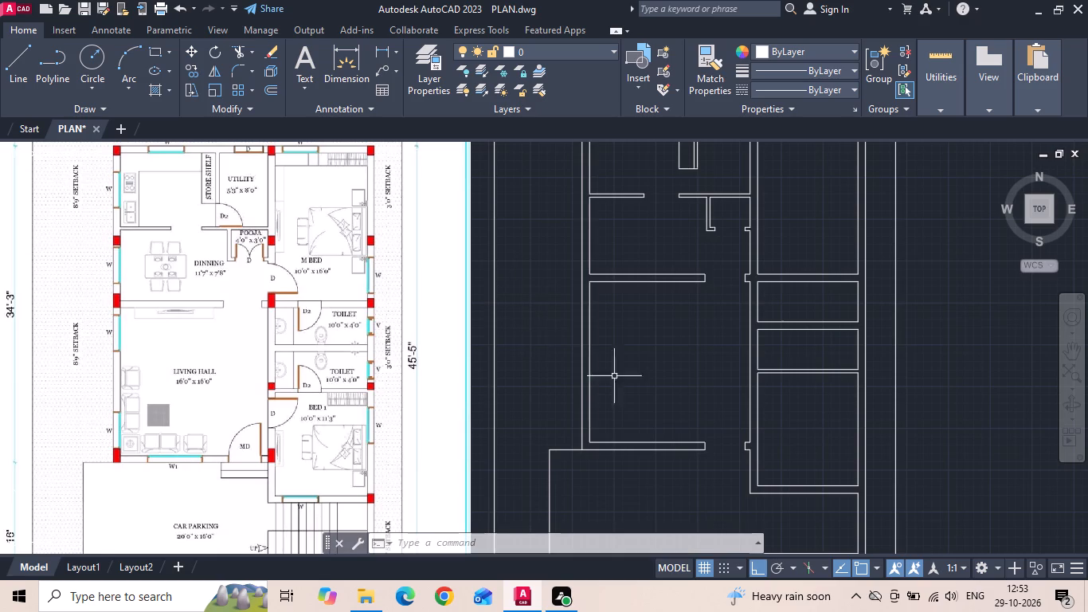
scroll(828, 401, up, 1)
scroll(825, 396, down, 1)
middle_drag(822, 395, 671, 330)
scroll(651, 311, up, 2)
click(641, 297)
right_click(641, 297)
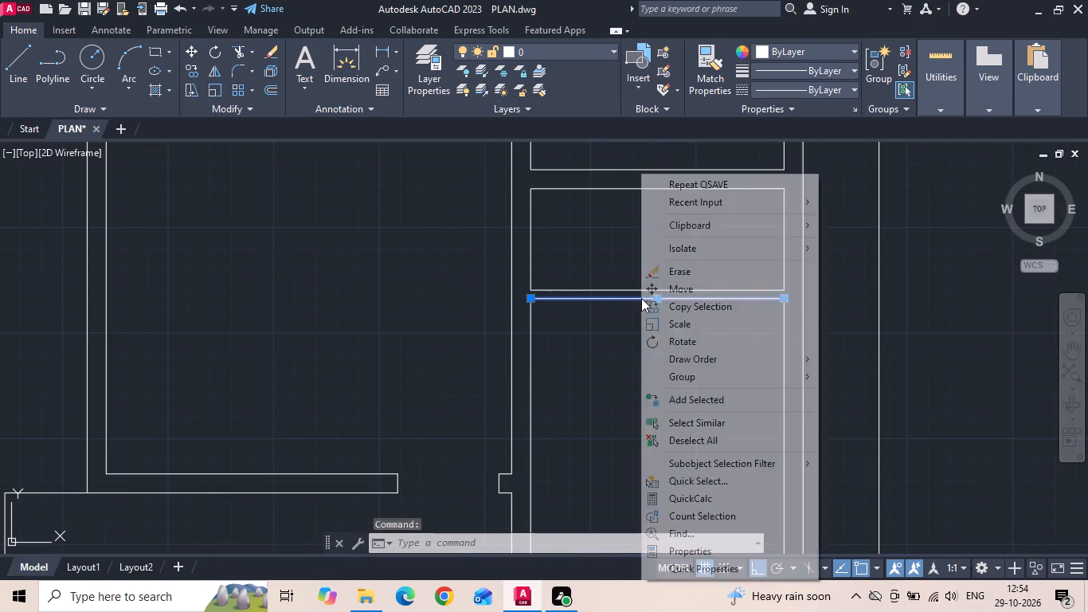
click(672, 304)
drag(656, 386, 655, 416)
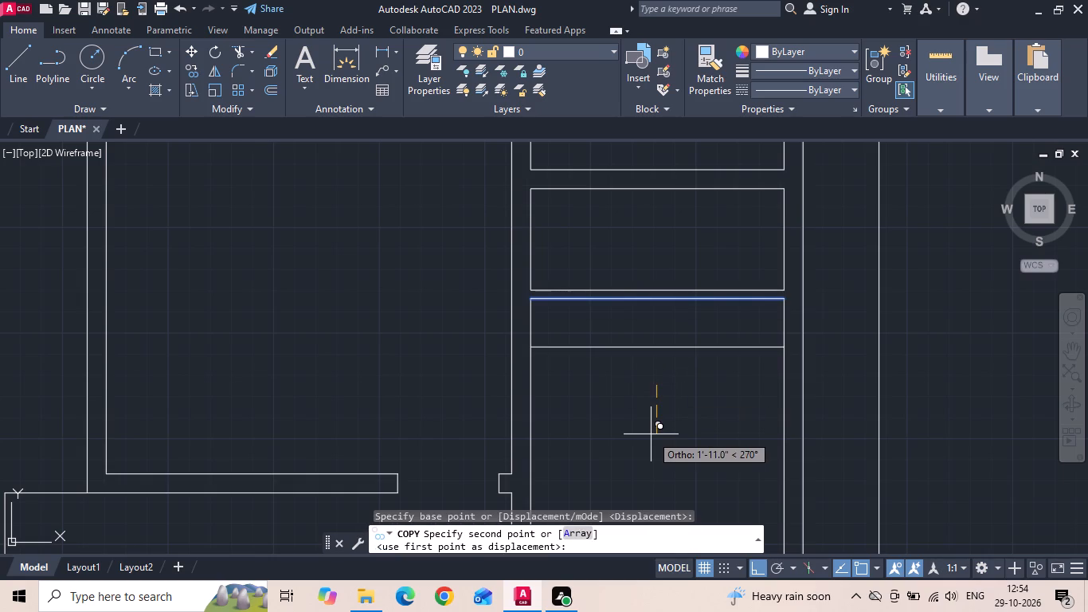
key(9)
key(Return)
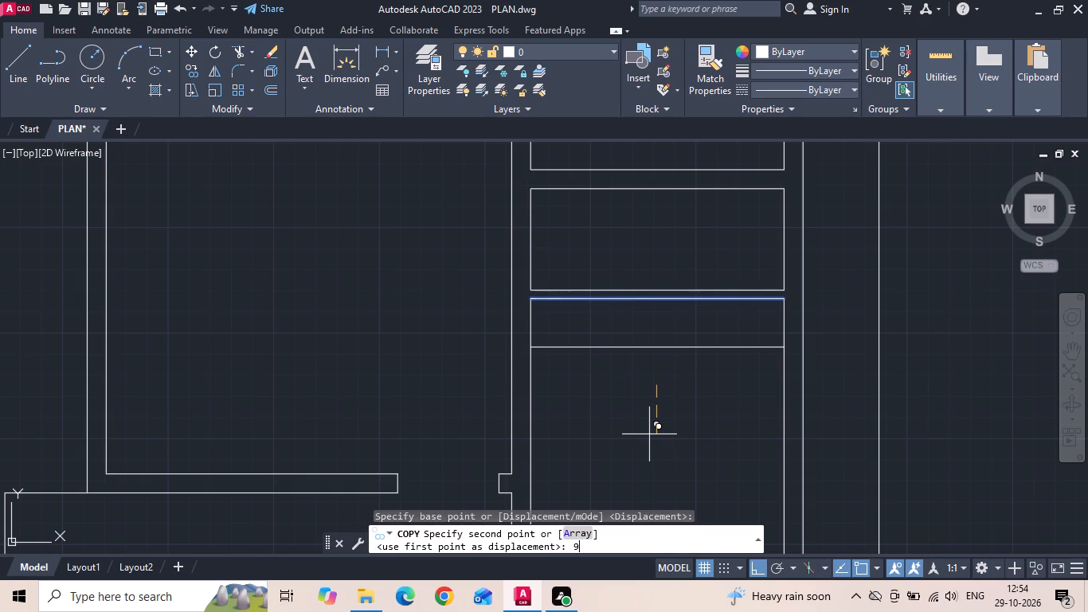
key(Escape)
Extend the copied line to the living hall face of the wall and trim its part inside Bed 1, leaving a door jamb.
text(EX)
key(space)
click(551, 319)
key(Escape)
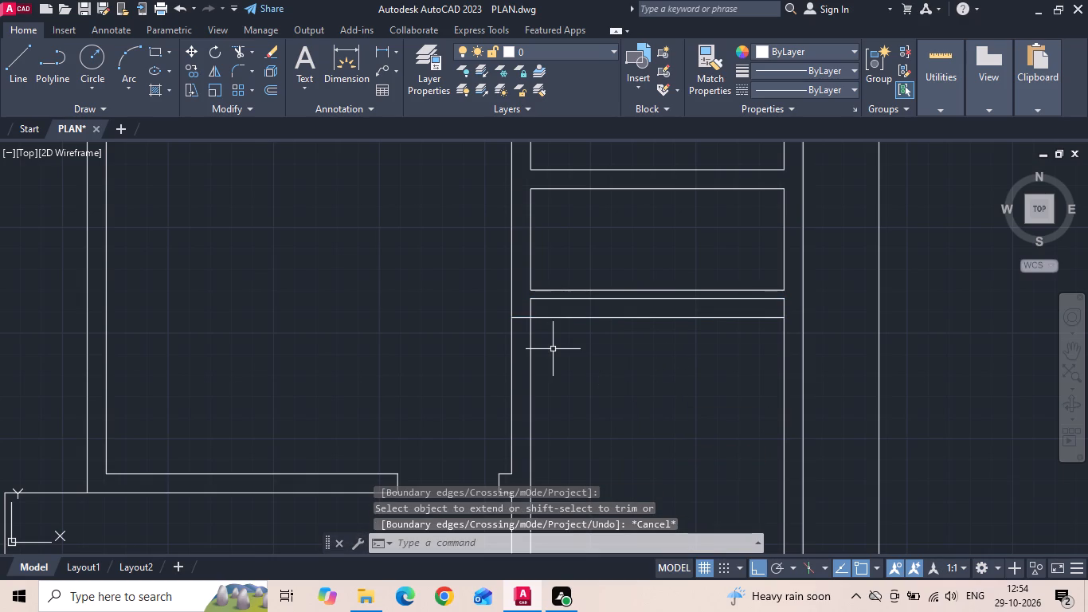
key(t)
key(r)
key(space)
click(555, 320)
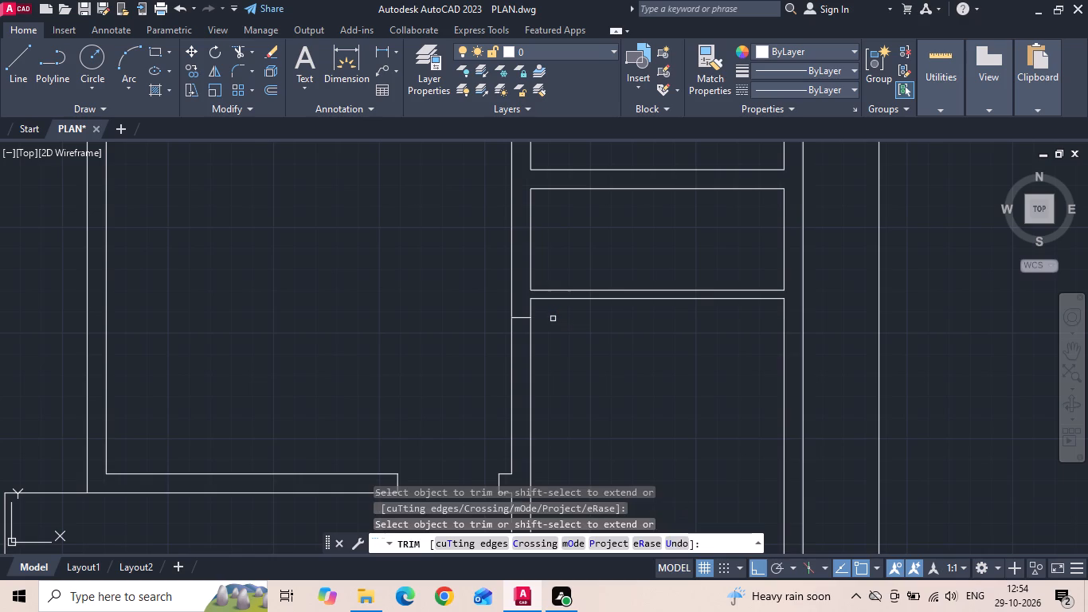
key(Escape)
Copy the short jamb line 3' downward along the wall between the living hall and Bed 1.
click(524, 316)
right_click(582, 321)
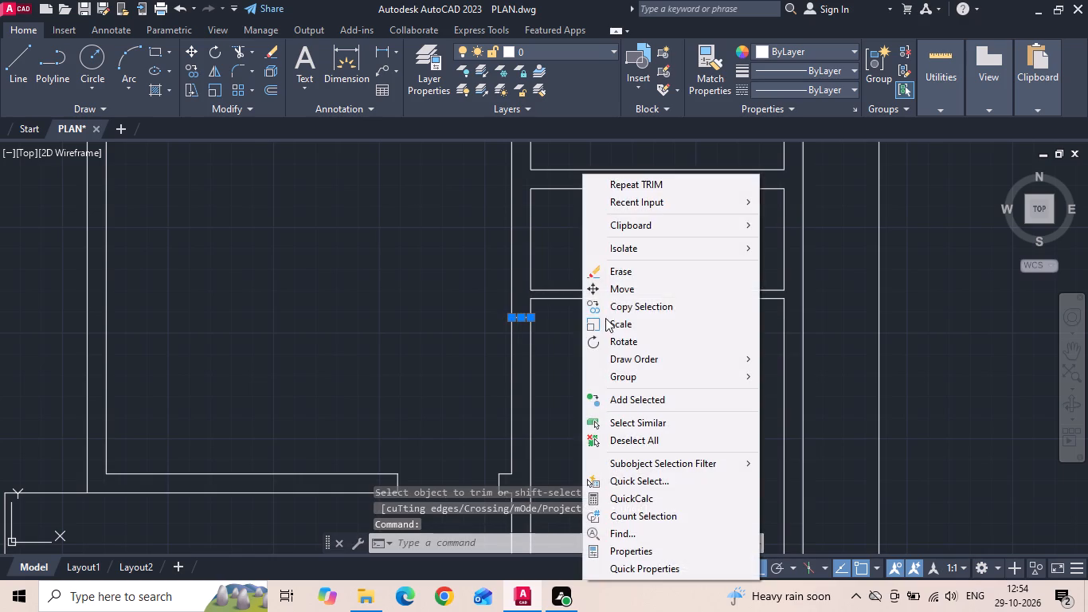
click(617, 312)
drag(620, 381, 623, 403)
text(3')
key(Return)
key(Escape)
Trim both wall lines between the two jambs to open the Bed 1 door.
text(TR)
key(space)
drag(472, 375, 553, 364)
key(Escape)
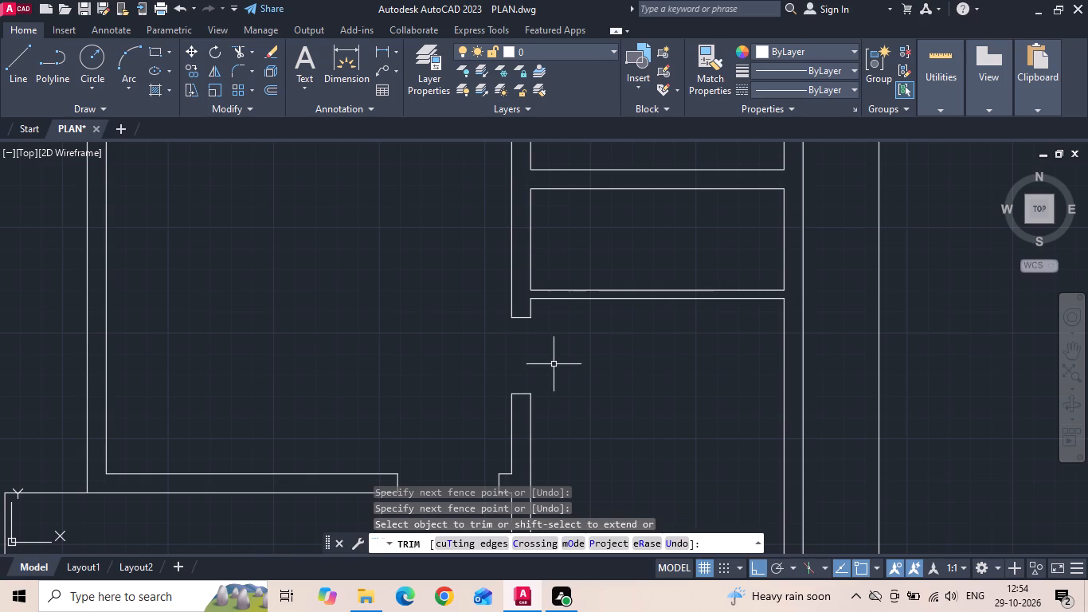
key(Escape)
Measure the master bedroom wall's length between the pooja's lower right corner and the dining–living wall stub.
middle_drag(581, 328, 582, 424)
scroll(582, 437, down, 1)
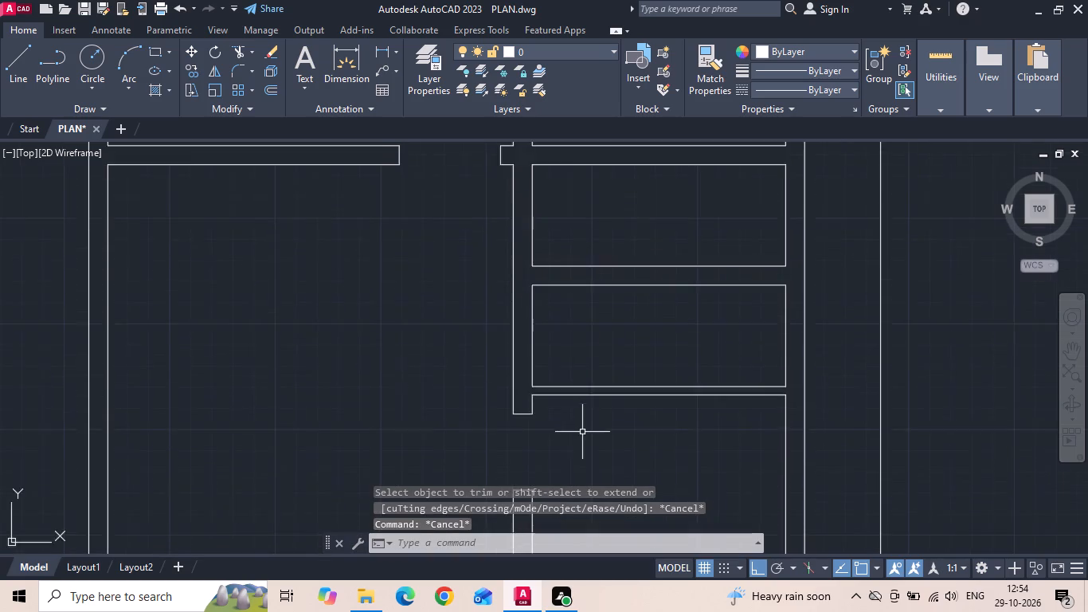
middle_drag(566, 222, 578, 291)
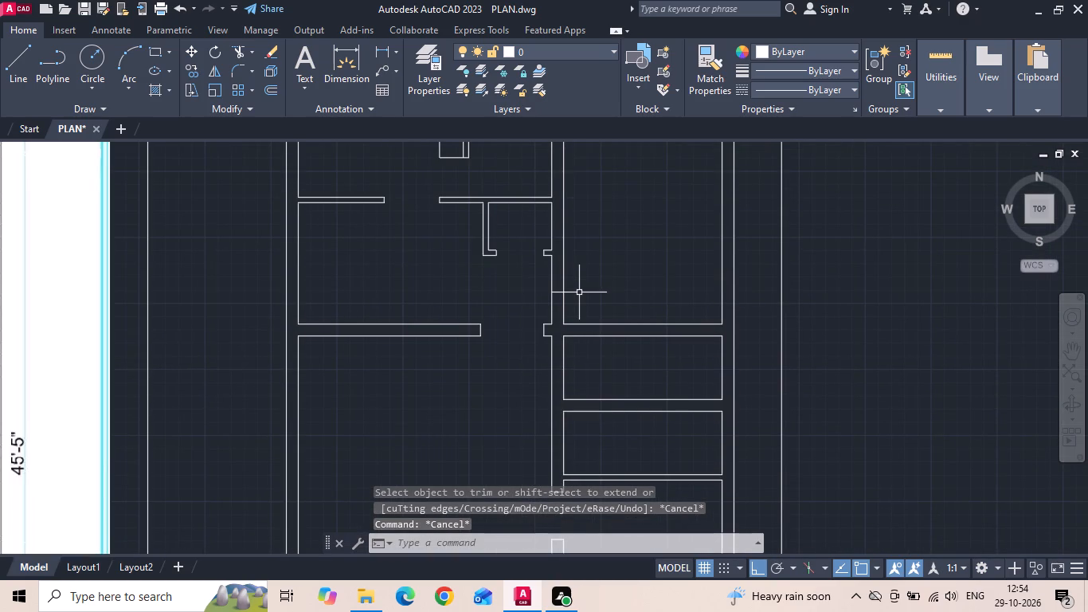
click(376, 48)
scroll(570, 210, down, 1)
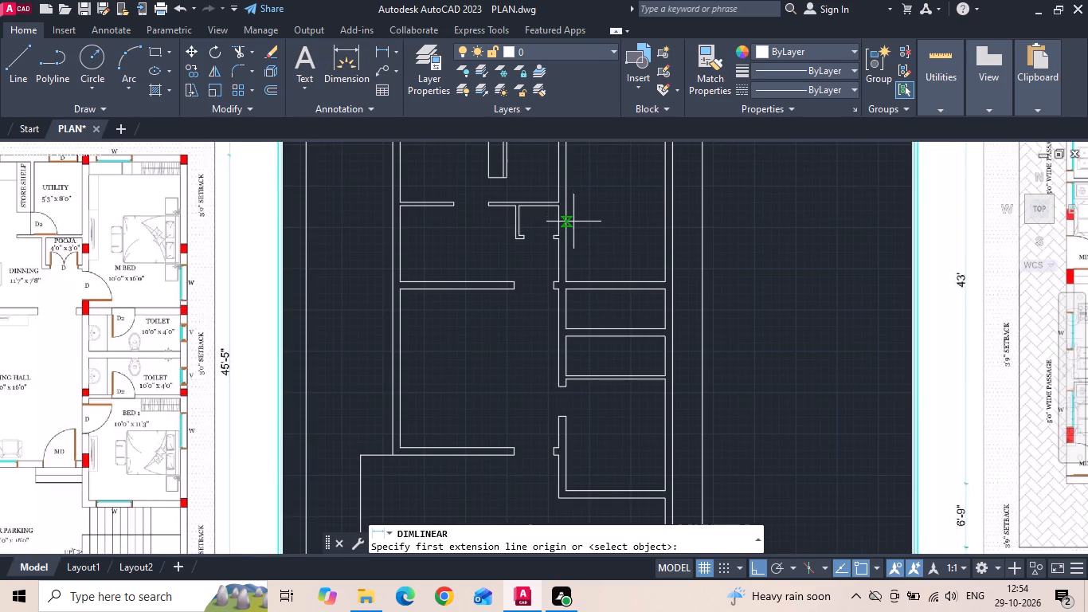
scroll(586, 249, up, 3)
drag(467, 208, 468, 217)
click(467, 375)
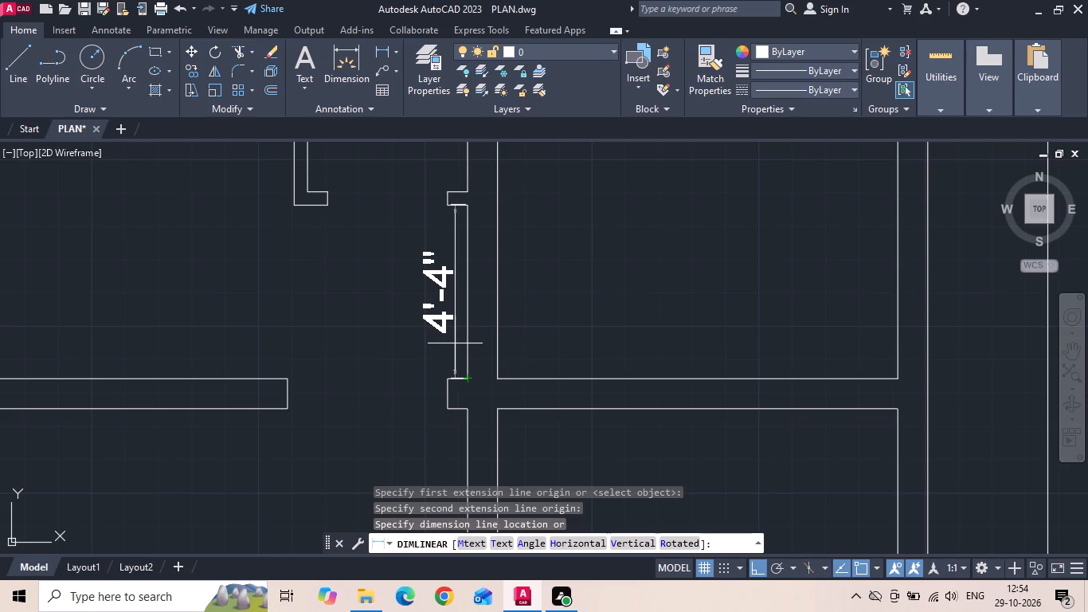
key(Escape)
Draw a 9" by 15" rectangle in the open area of the living hall.
text(REC)
key(space)
middle_drag(333, 444, 391, 307)
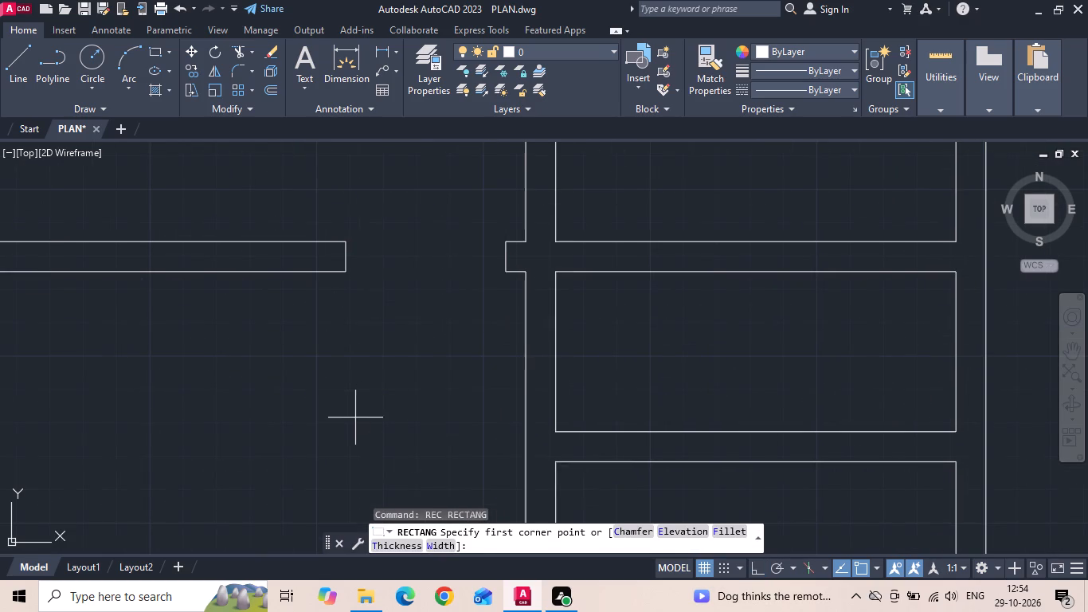
drag(344, 457, 369, 426)
text(D)
key(space)
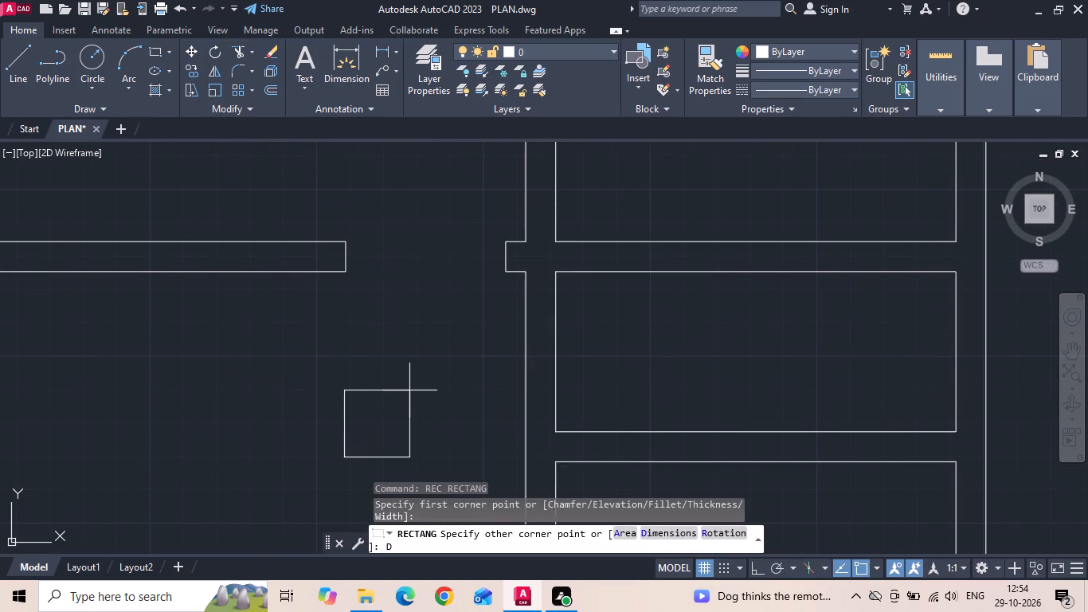
key(9)
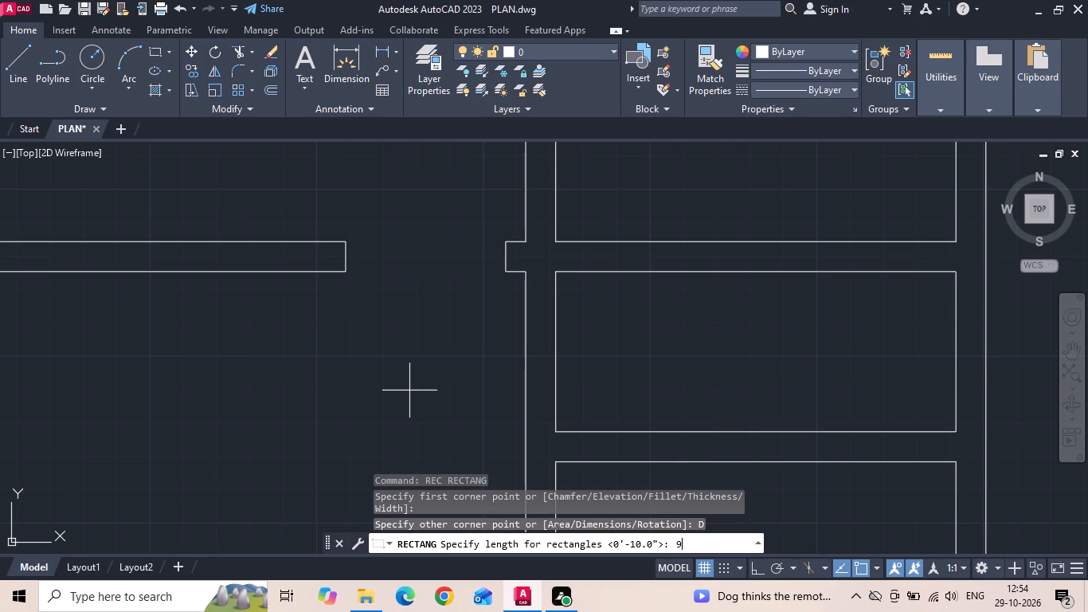
key(Return)
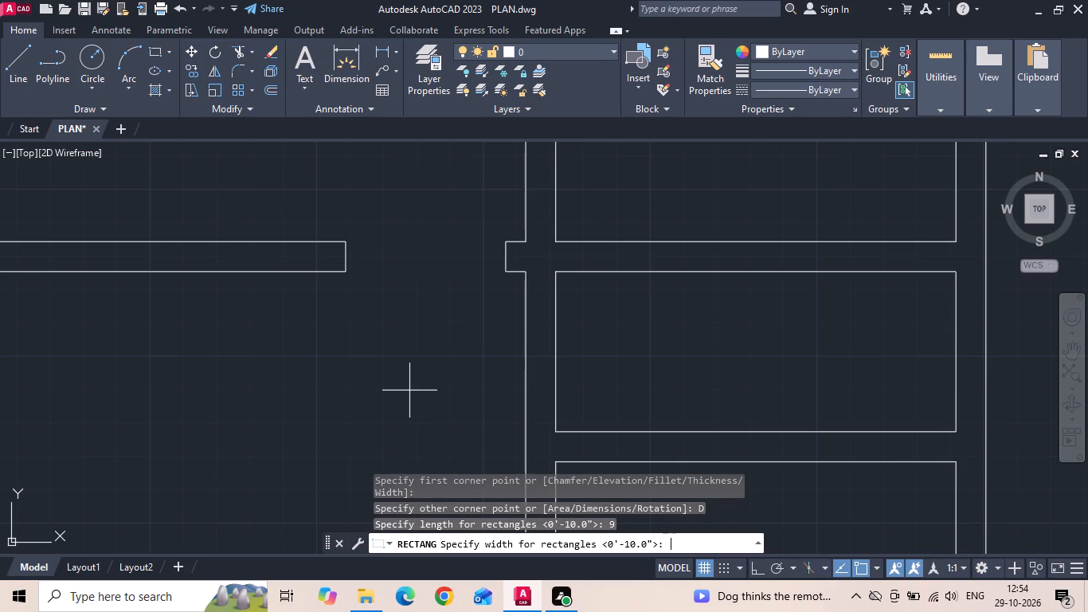
text(15)
key(Return)
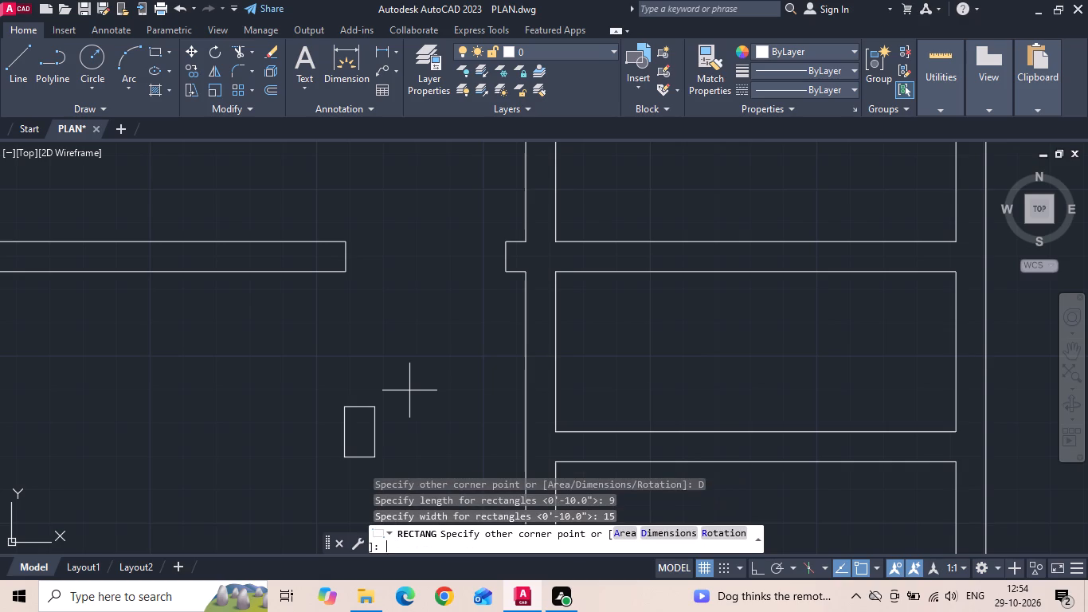
click(409, 390)
Examine the red column beside the M Bed door in the reference plan.
scroll(417, 384, down, 3)
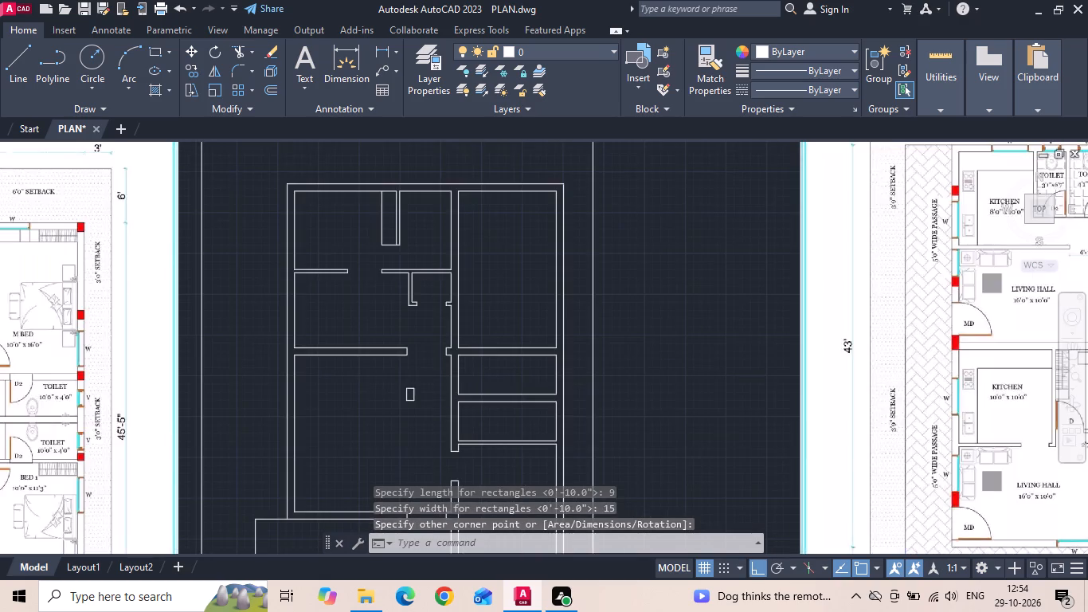
middle_drag(36, 298, 218, 301)
scroll(105, 344, up, 2)
scroll(196, 386, up, 1)
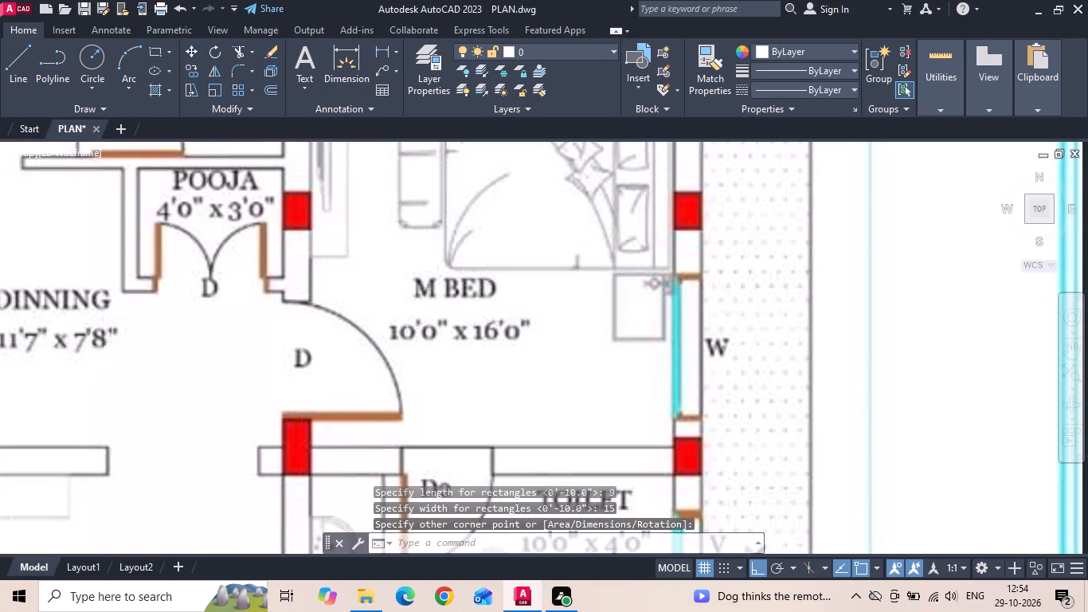
click(380, 52)
scroll(283, 484, up, 1)
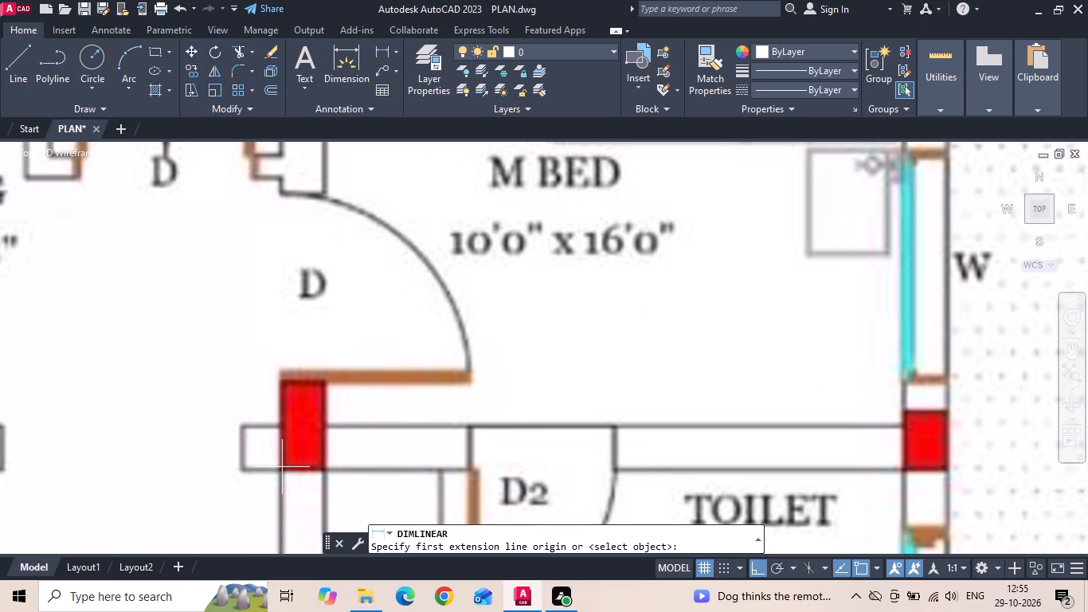
key(Escape)
scroll(251, 339, down, 3)
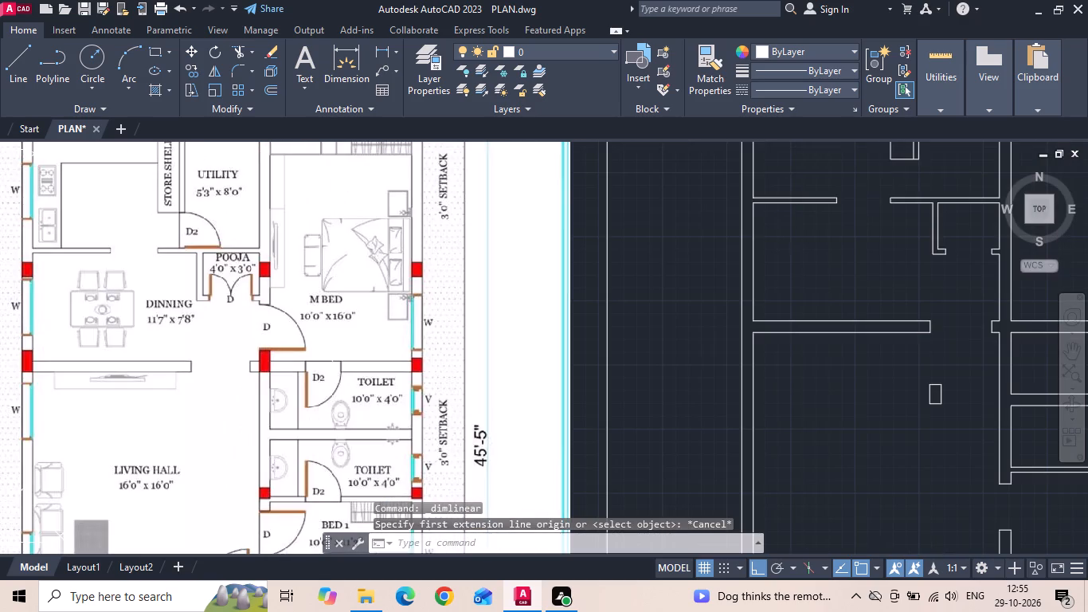
Stretch the upper edge of the column rectangle in the living hall upward by 3".
scroll(956, 394, up, 4)
middle_drag(901, 395, 625, 380)
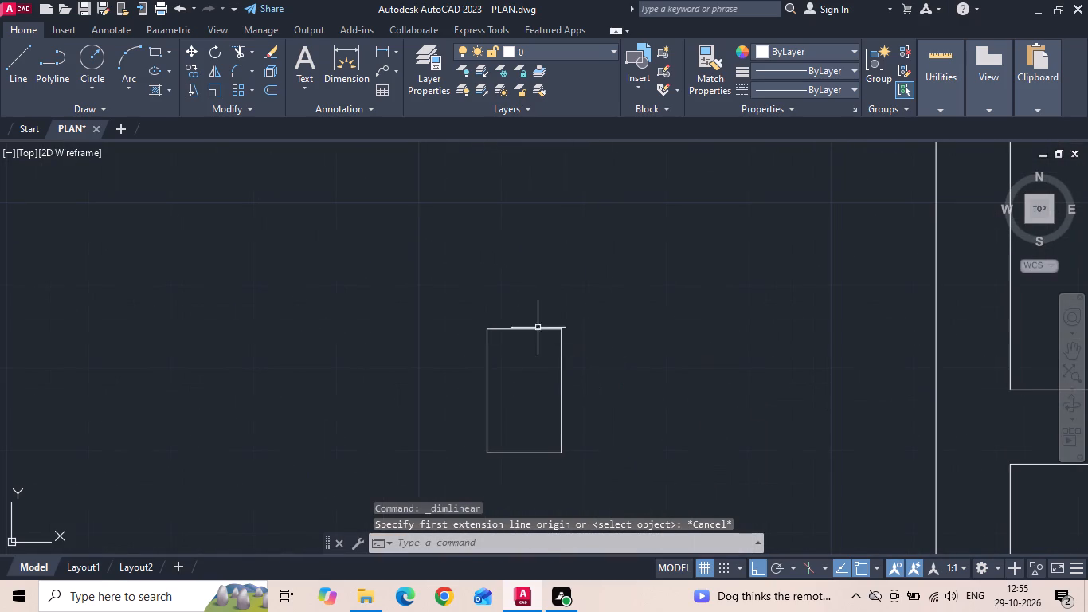
click(535, 326)
click(520, 351)
drag(527, 329, 527, 320)
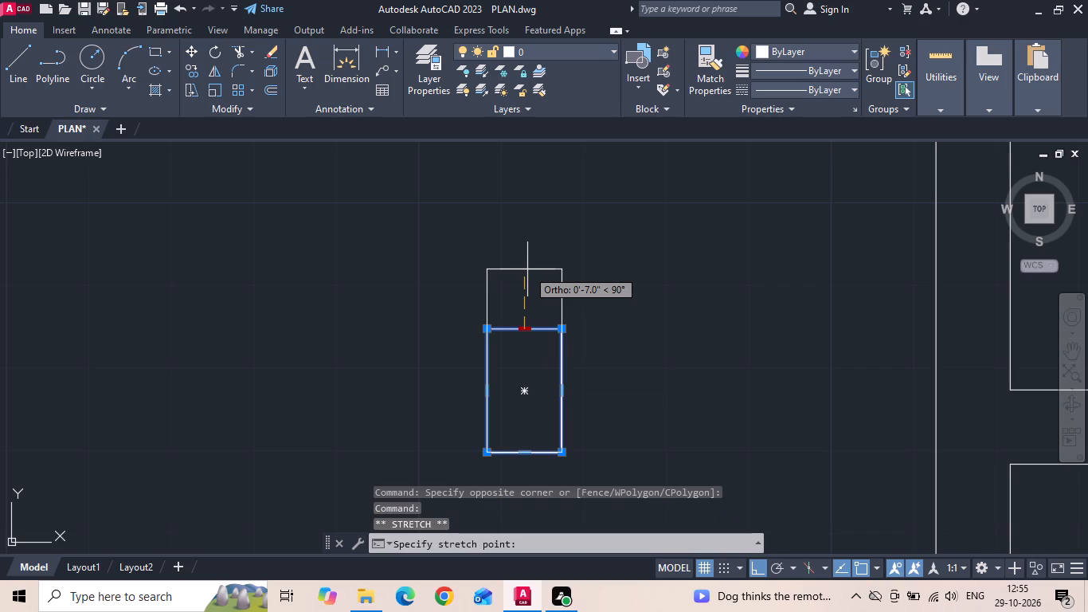
key(3)
key(space)
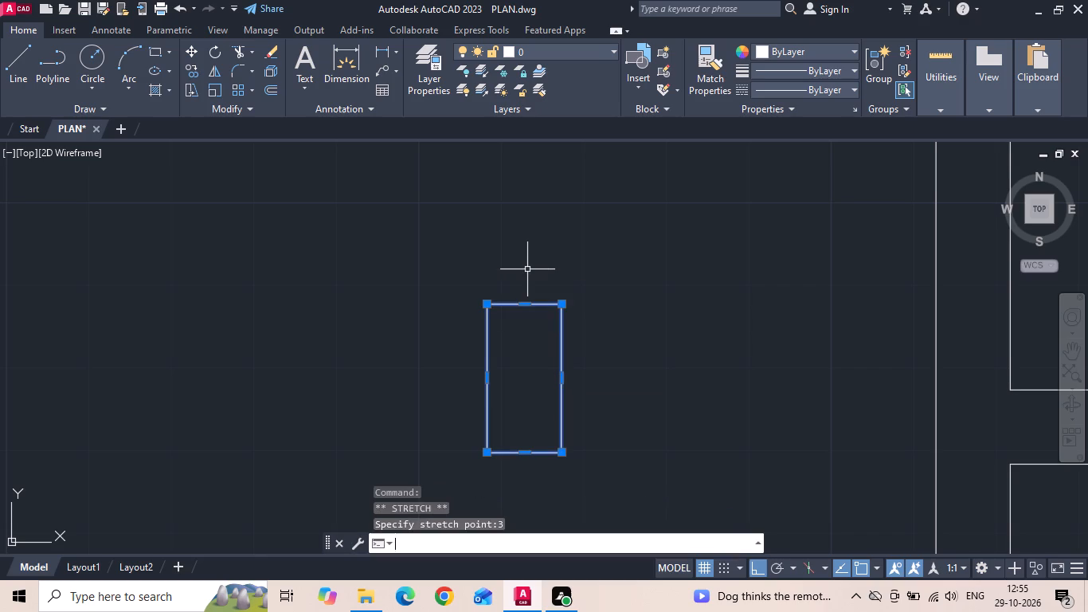
key(Escape)
Measure the column rectangle's height along its left edge.
click(386, 50)
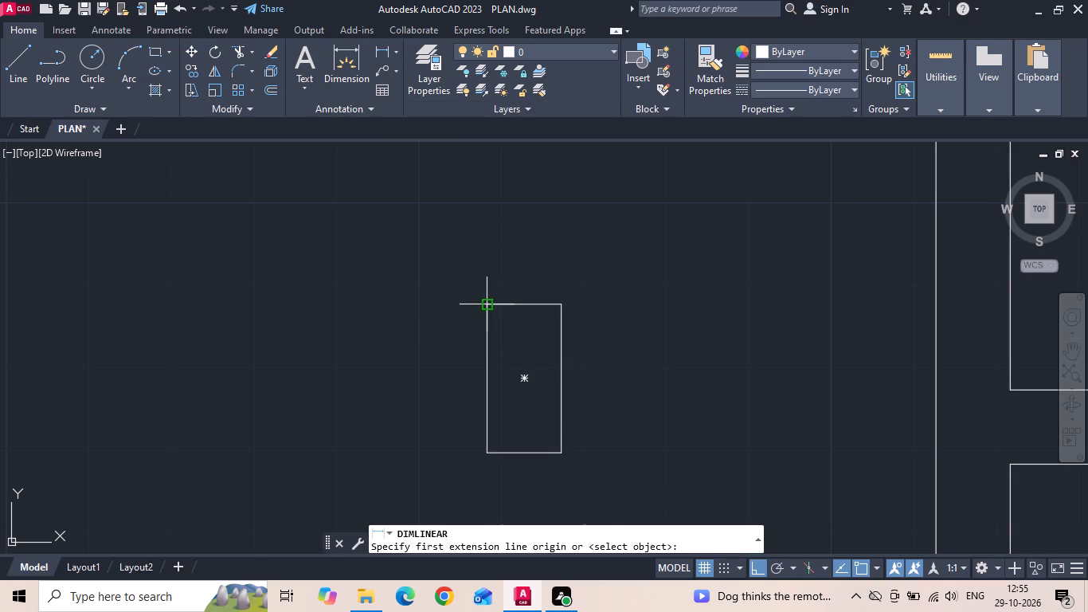
drag(485, 307, 492, 345)
click(487, 448)
scroll(523, 282, down, 1)
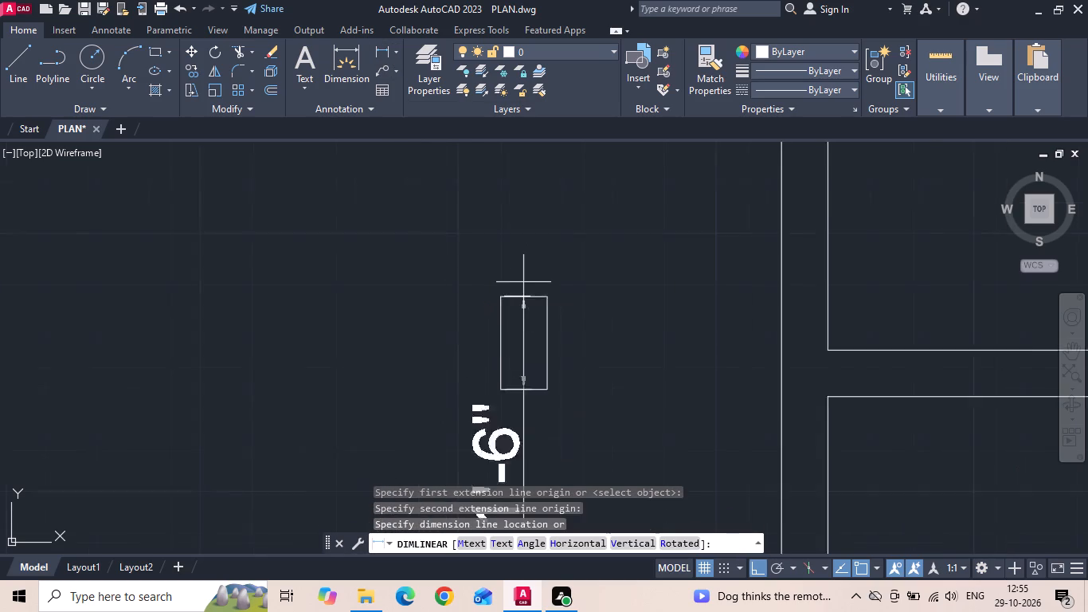
scroll(522, 283, down, 1)
key(Escape)
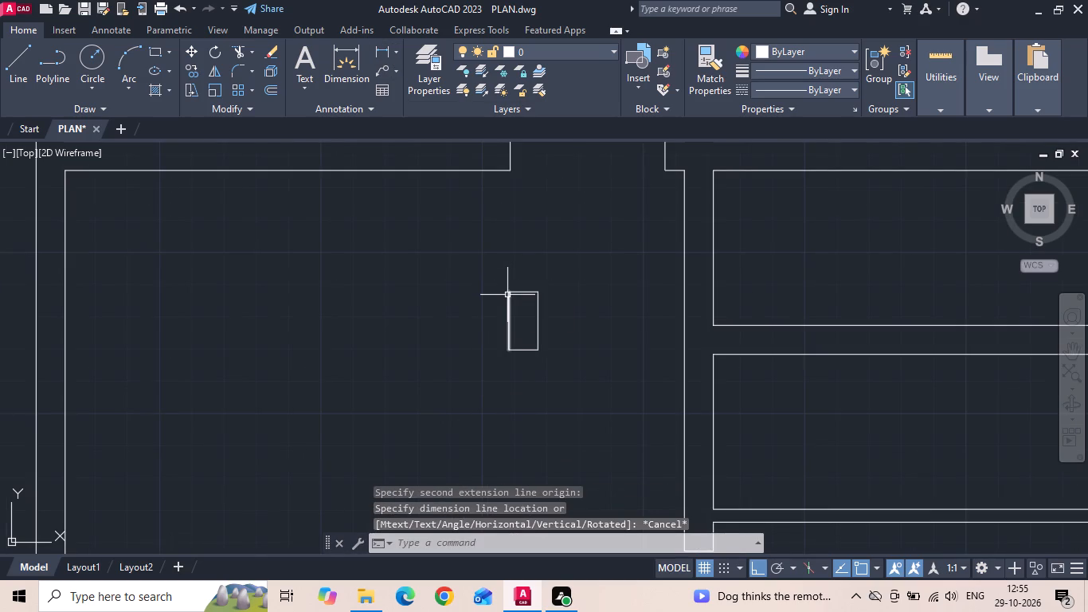
Save the drawing.
key(ctrl+s)
key(ctrl+s)
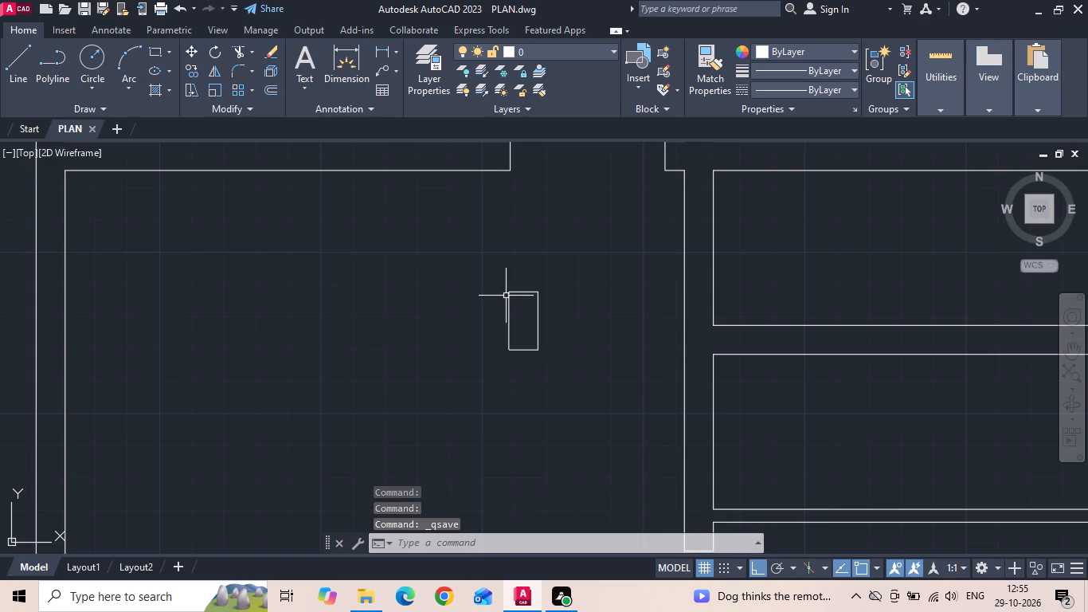
Hatch the column rectangle with the SOLID pattern in red.
key(h)
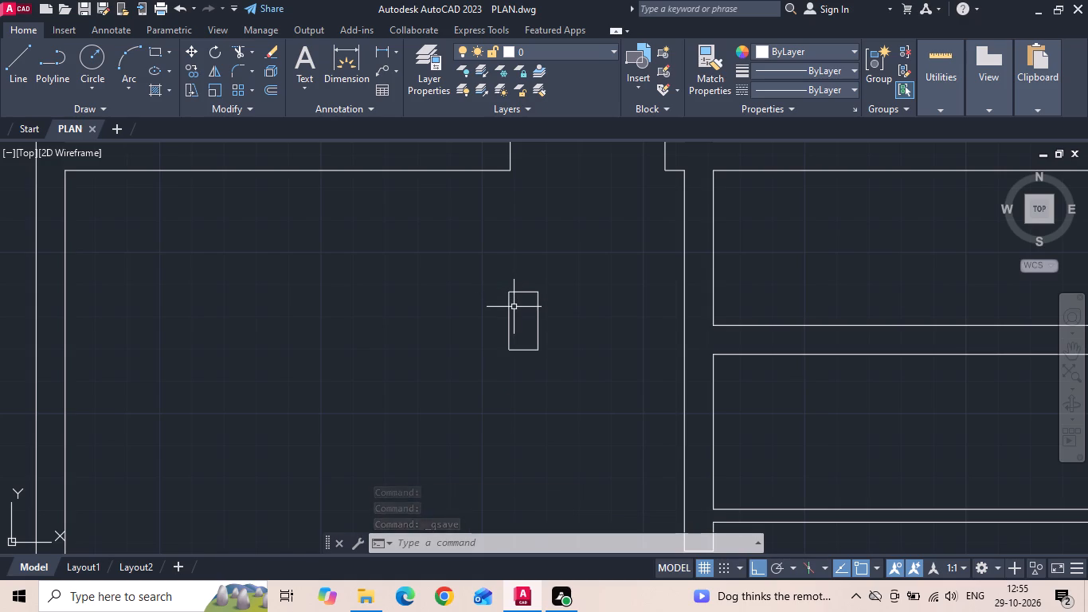
key(space)
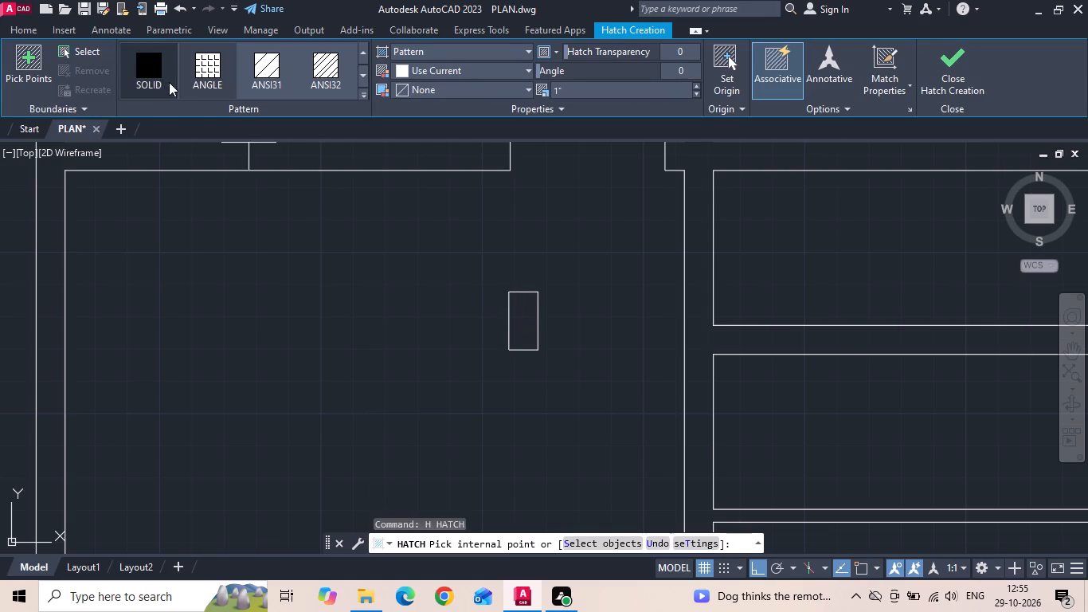
click(155, 73)
click(400, 69)
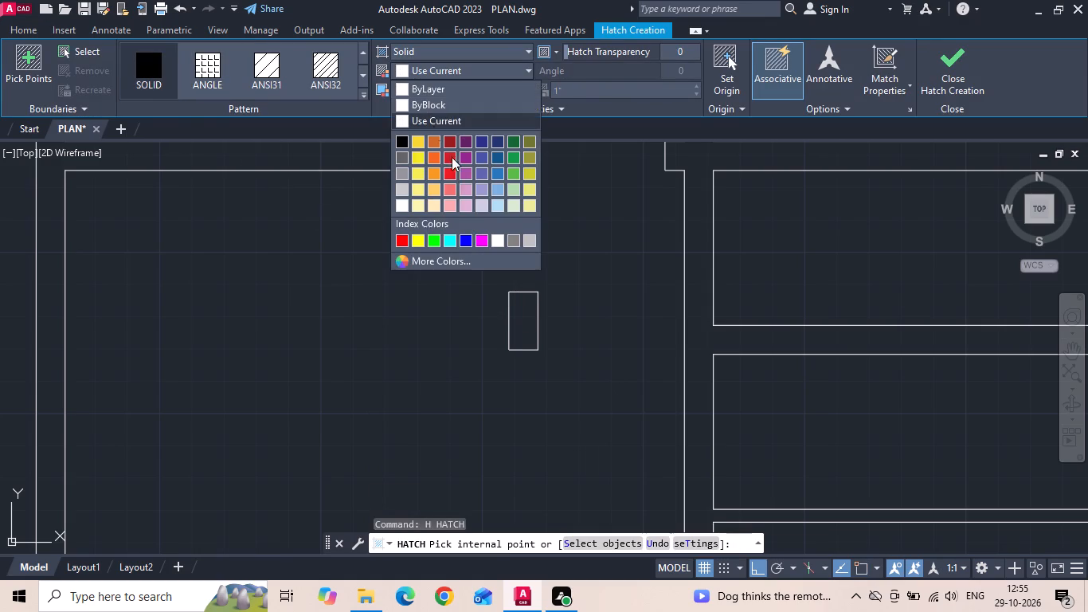
click(408, 245)
click(526, 320)
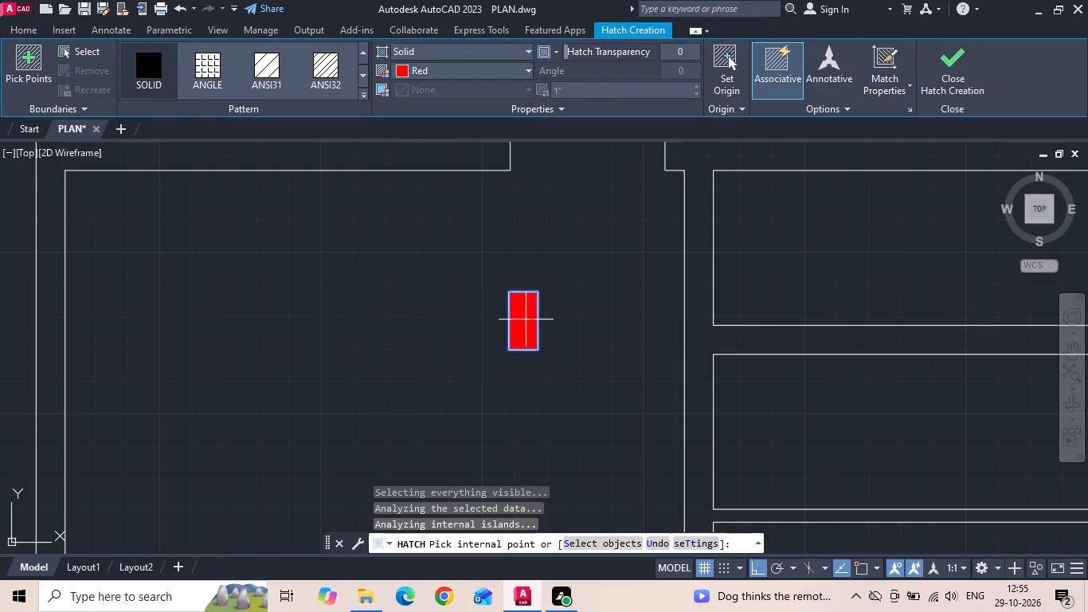
key(Escape)
Copy the red column together with its outline a short distance to its left in the living hall.
scroll(601, 316, down, 4)
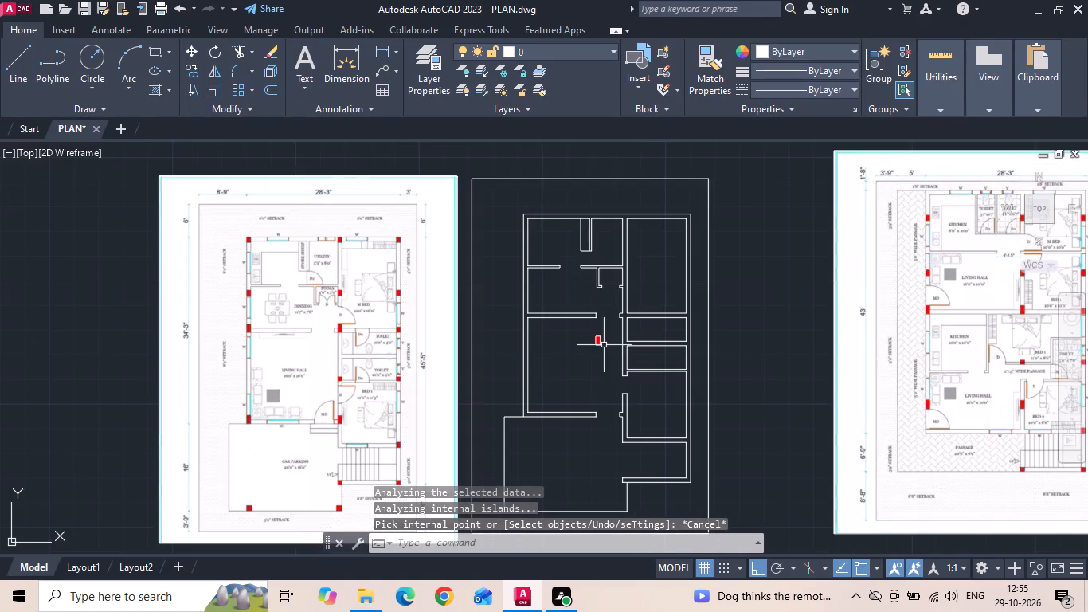
scroll(377, 271, up, 2)
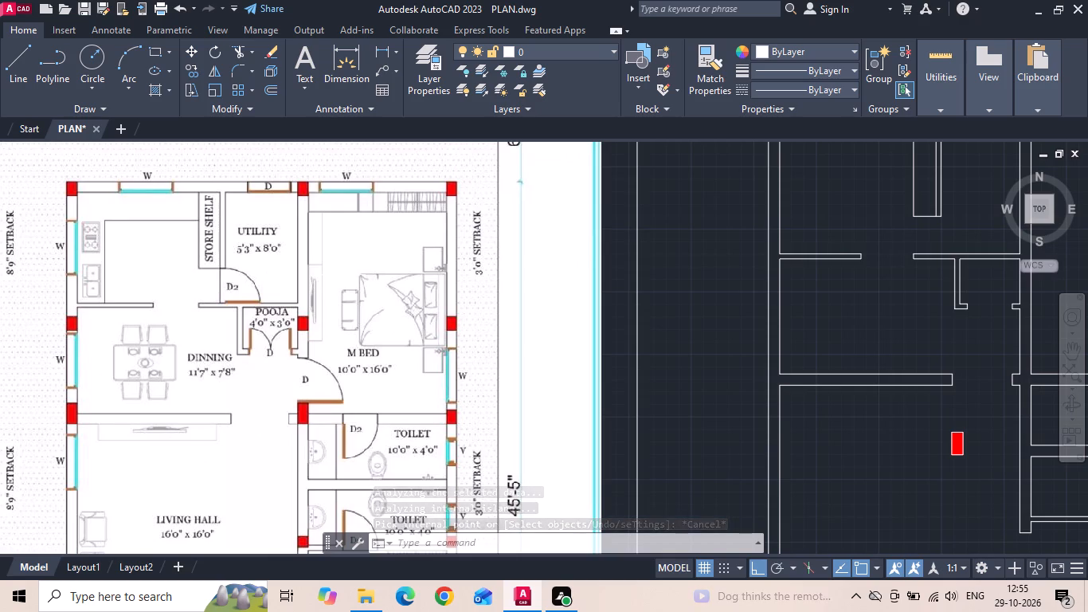
key(r)
key(Escape)
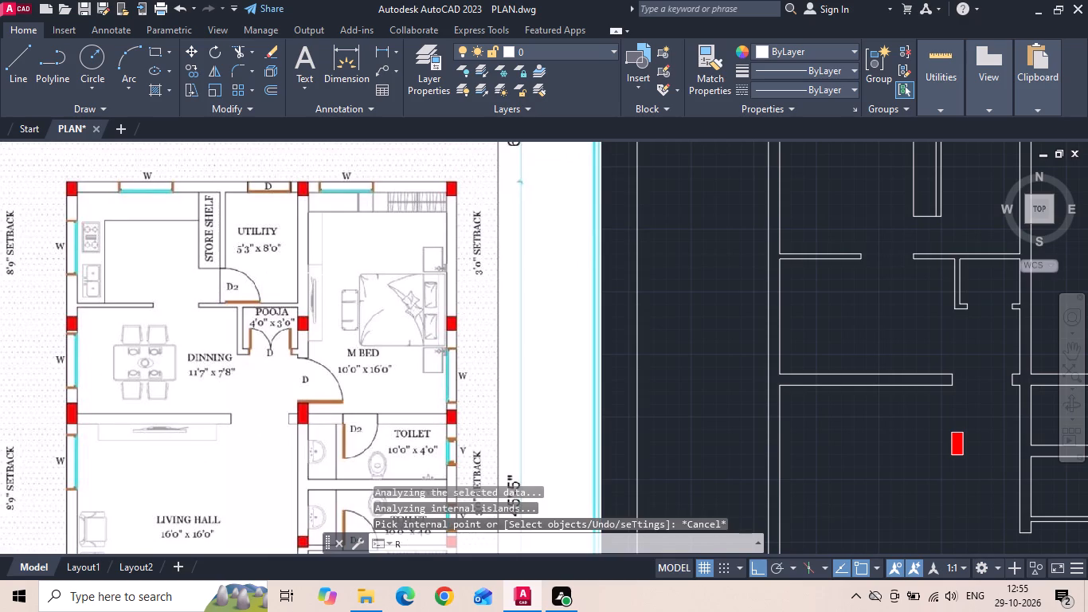
scroll(287, 251, down, 1)
scroll(695, 357, up, 2)
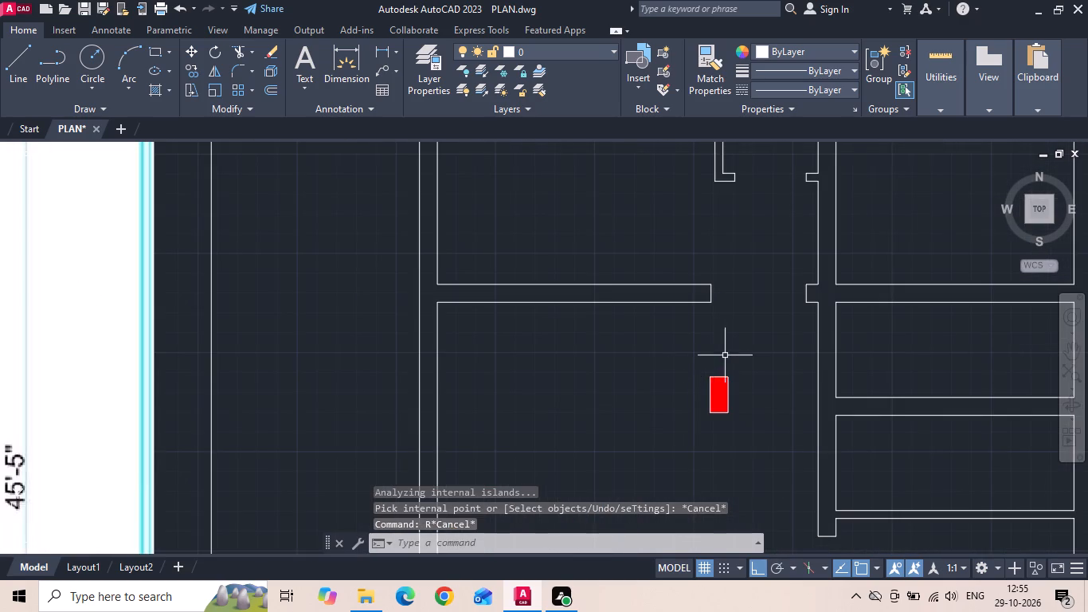
drag(741, 366, 724, 416)
click(694, 462)
right_click(659, 385)
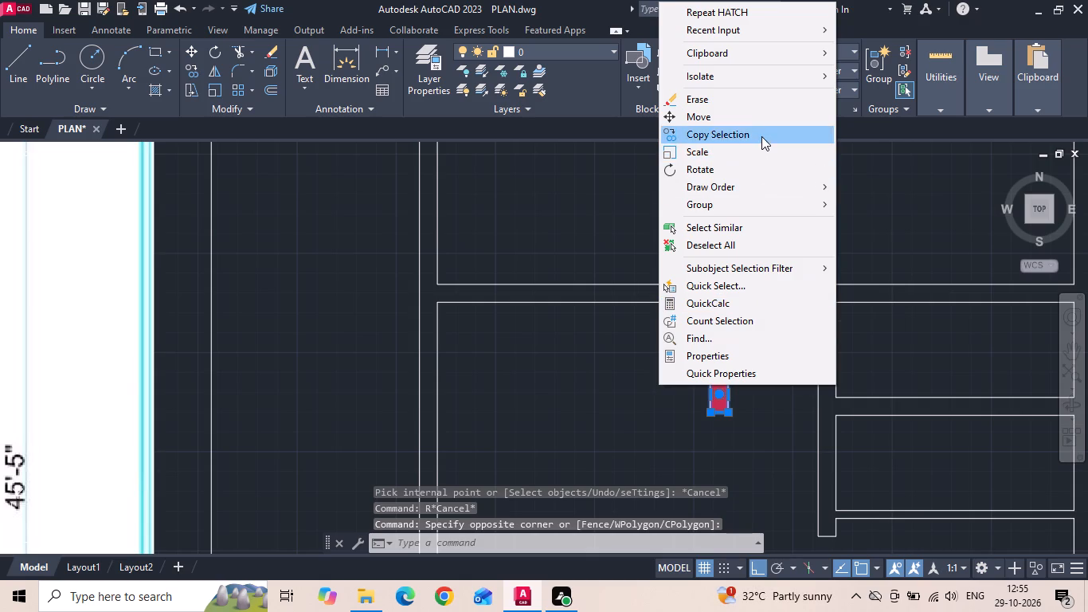
click(761, 136)
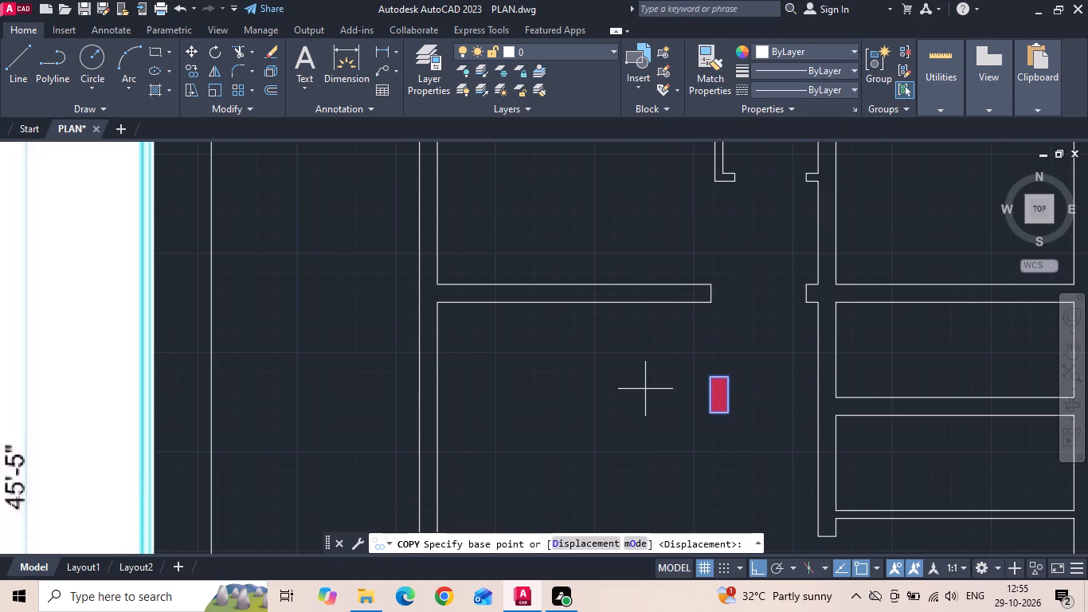
click(645, 389)
click(576, 402)
key(Escape)
Shorten the copied column by stretching its upper edge downward by 6".
scroll(683, 410, up, 2)
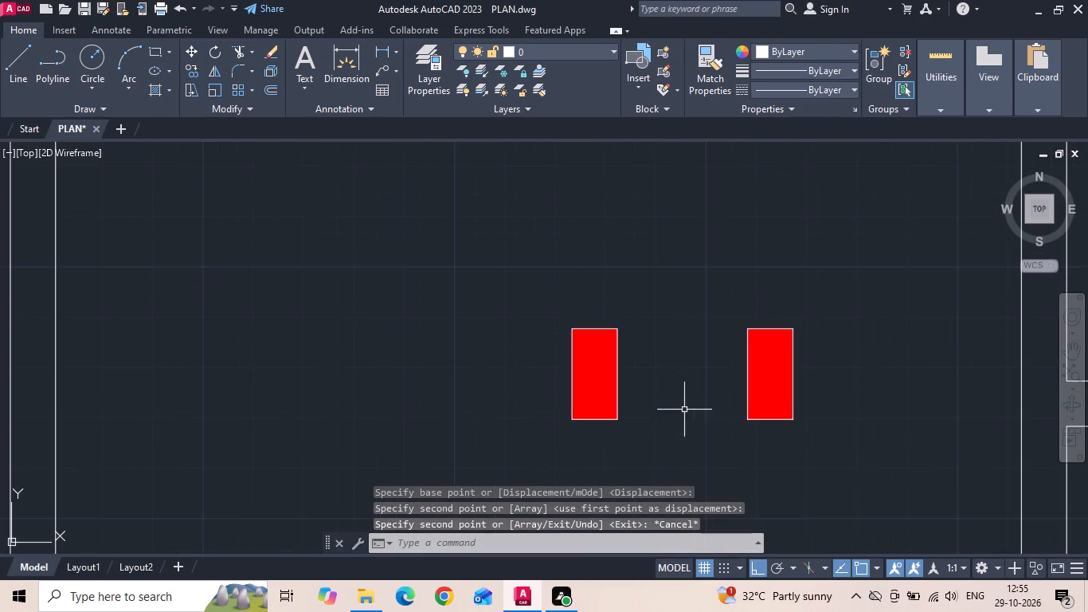
click(593, 326)
scroll(591, 334, up, 1)
drag(591, 328, 592, 337)
text(6)
key(space)
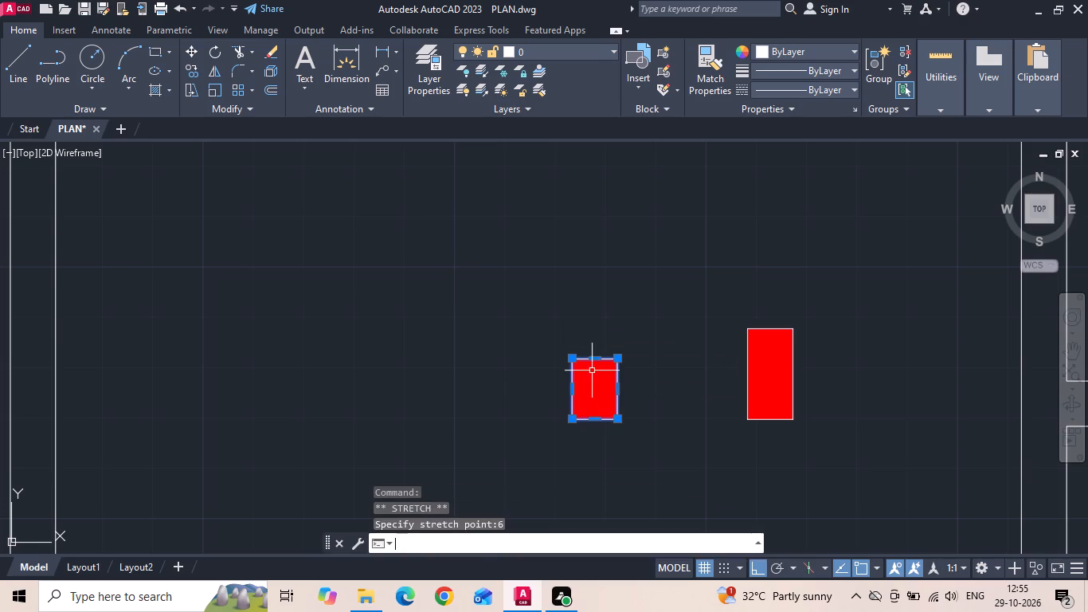
scroll(635, 335, down, 1)
key(Escape)
Measure the height of the reference's red column where the M Bed–toilet wall meets the outer wall.
scroll(625, 408, down, 2)
scroll(96, 313, up, 1)
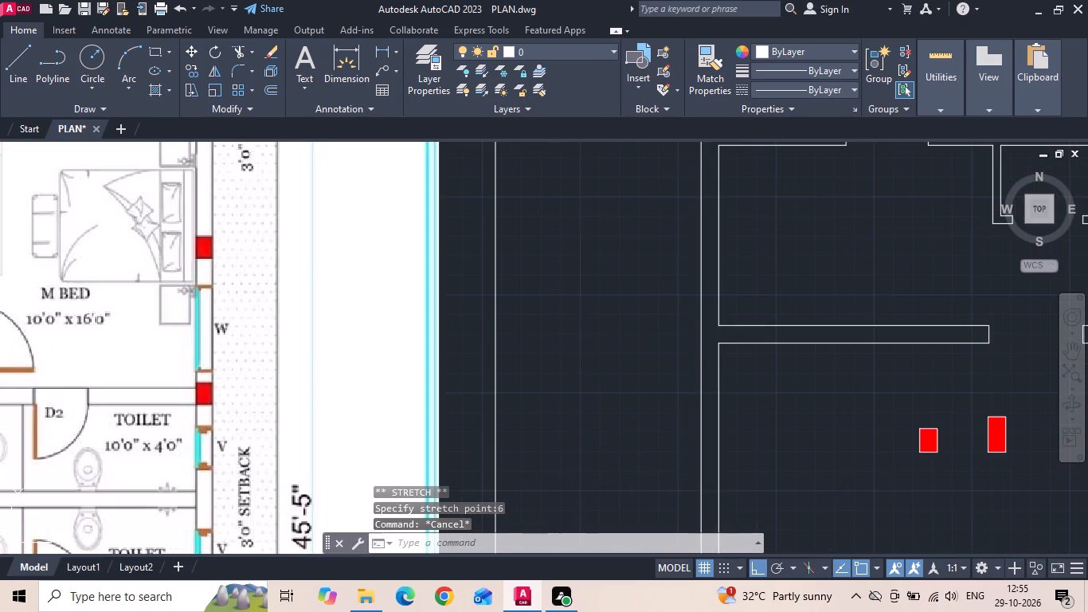
middle_drag(99, 312, 208, 312)
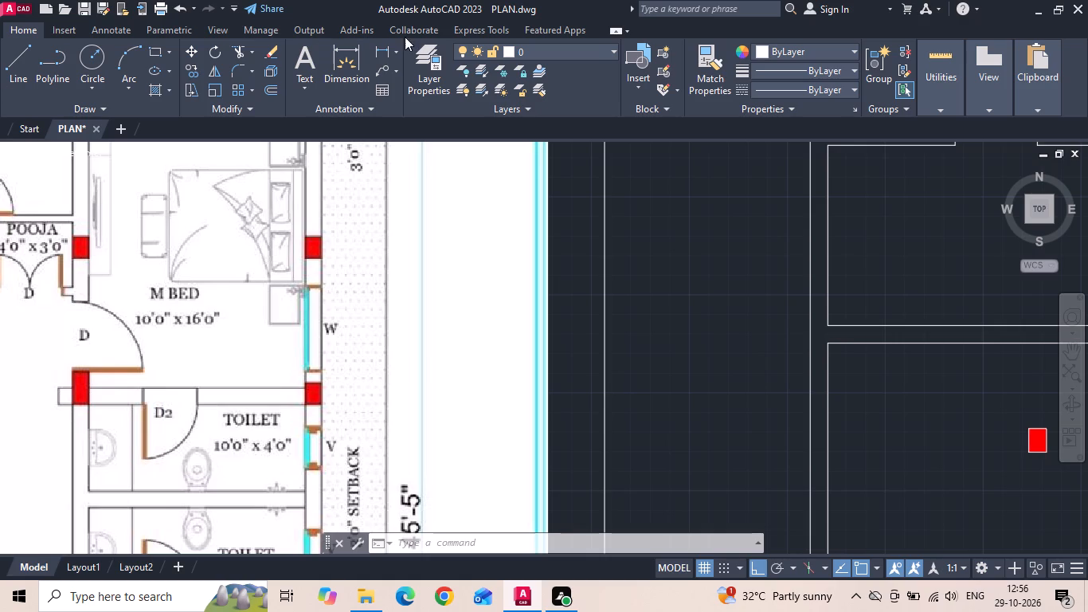
click(385, 46)
scroll(291, 400, up, 3)
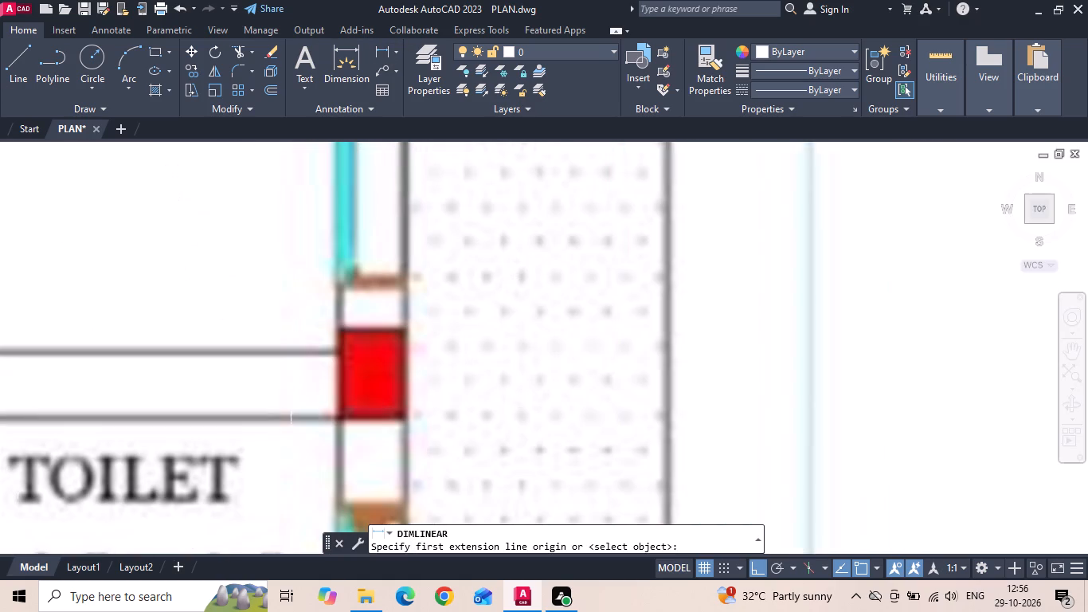
click(339, 330)
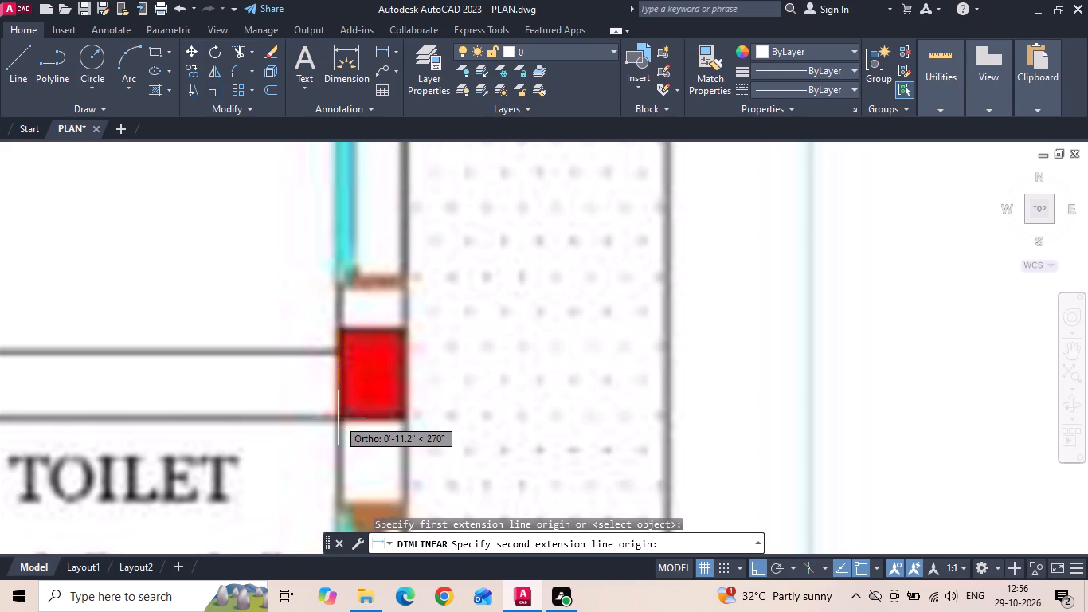
key(Escape)
scroll(322, 323, down, 3)
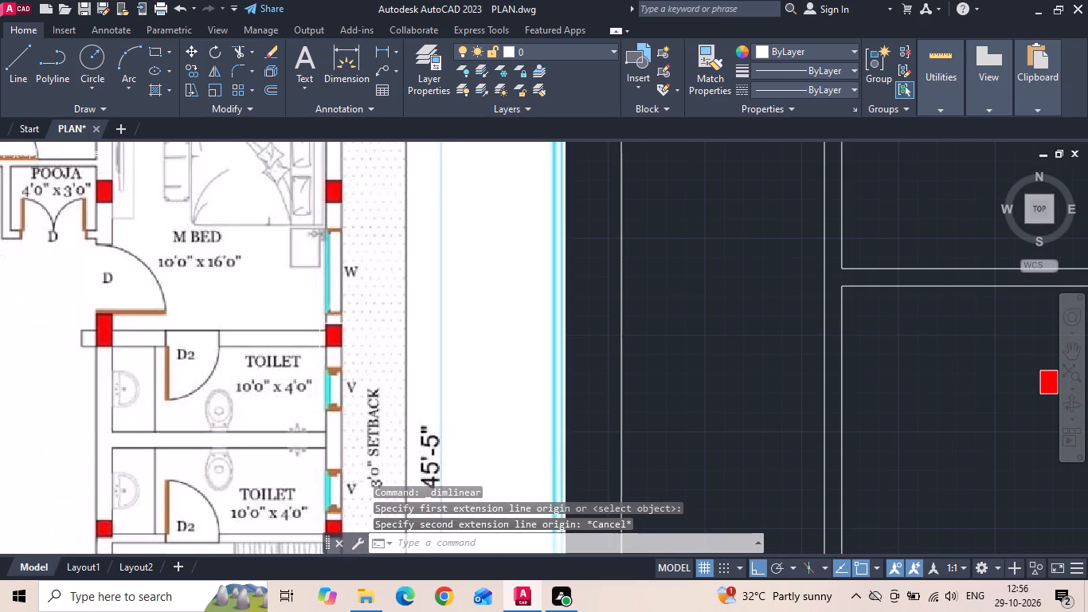
Move the taller red column to the junction of the dining–living wall stub and master bedroom wall, its base on the stub's lower line.
scroll(307, 339, down, 1)
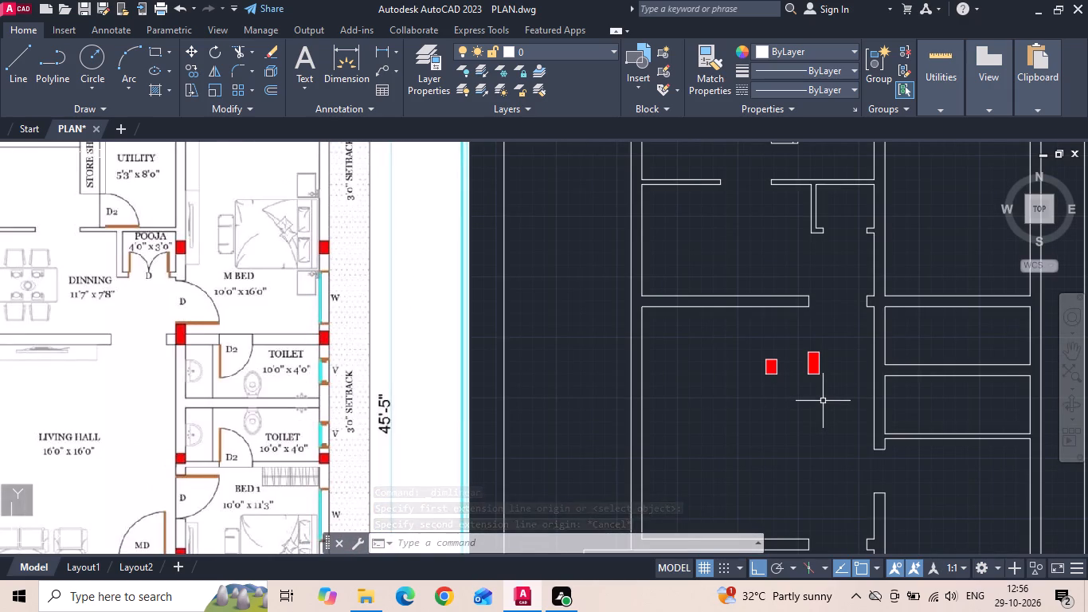
click(824, 400)
click(803, 340)
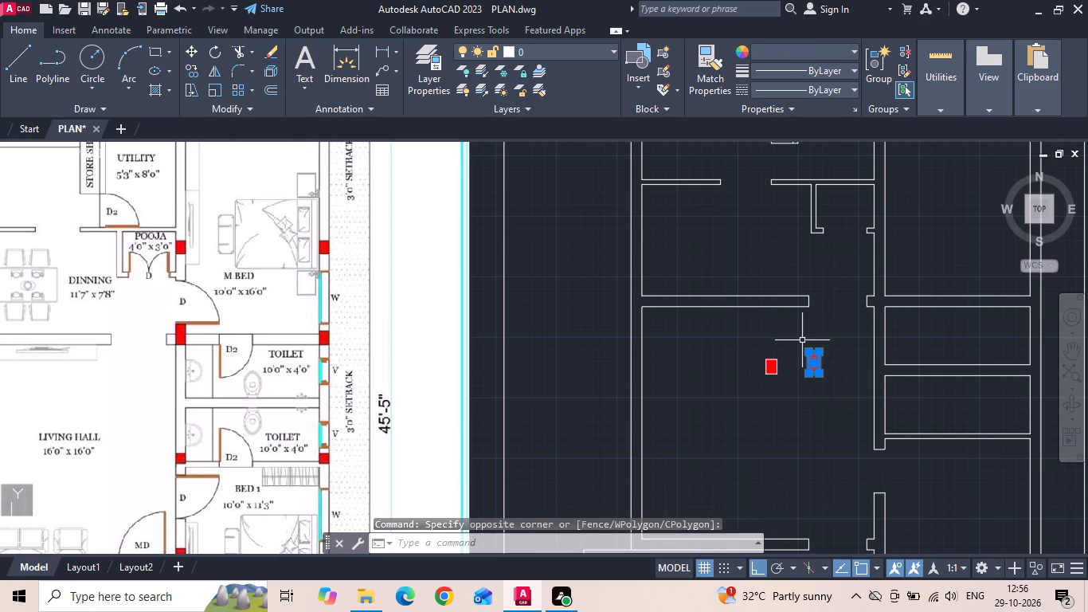
right_click(802, 340)
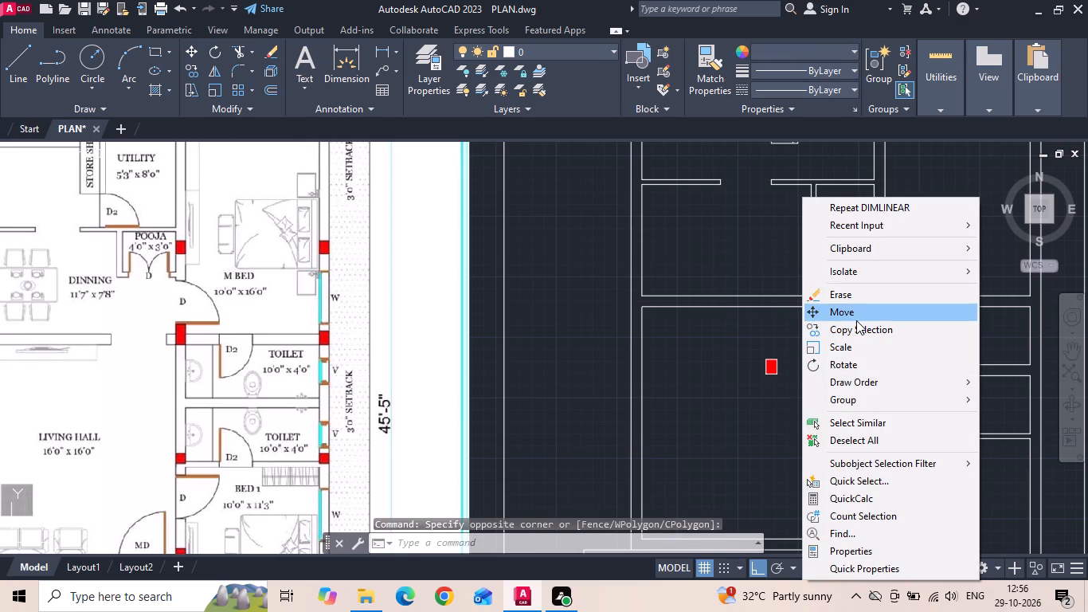
click(856, 320)
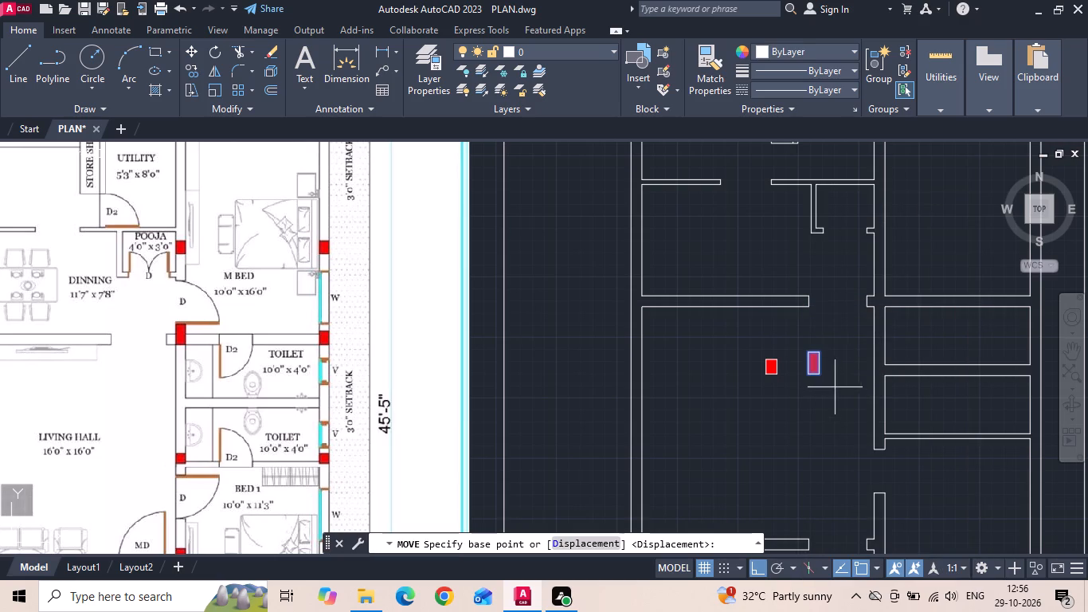
click(824, 375)
scroll(901, 293, up, 3)
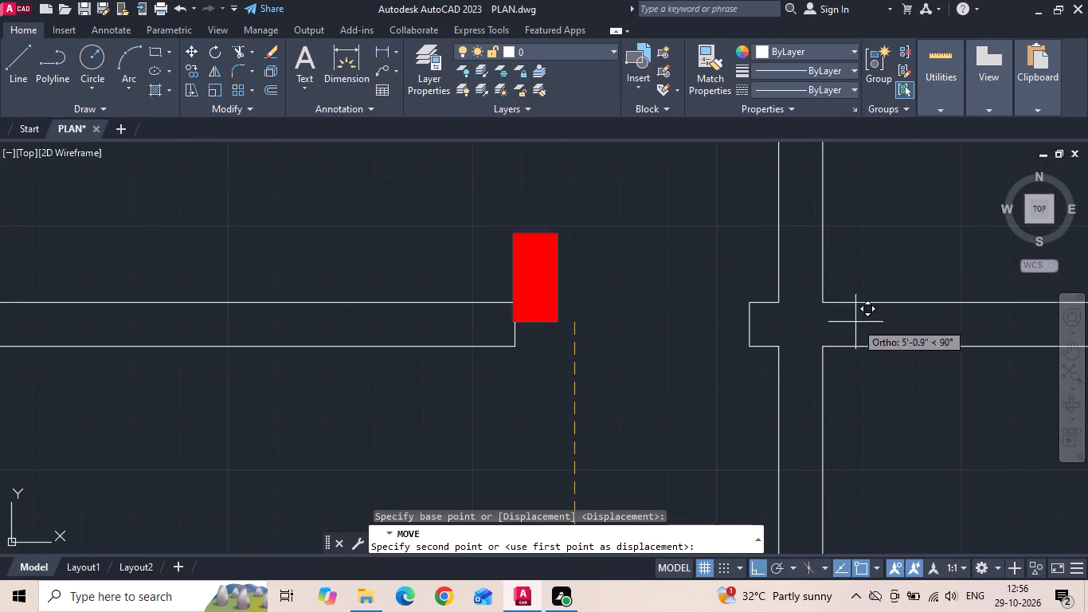
click(824, 343)
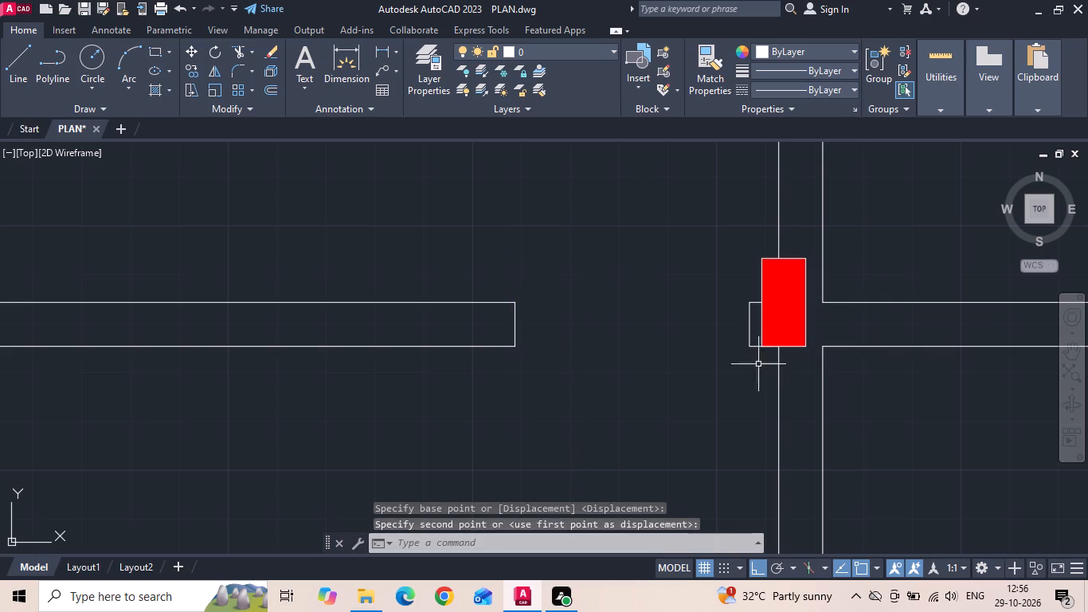
key(Escape)
Move the red column at the dining–living wall stub sideways so it fits exactly between the master bedroom wall's two faces.
scroll(817, 324, up, 2)
drag(805, 313, 784, 328)
click(772, 335)
right_click(769, 335)
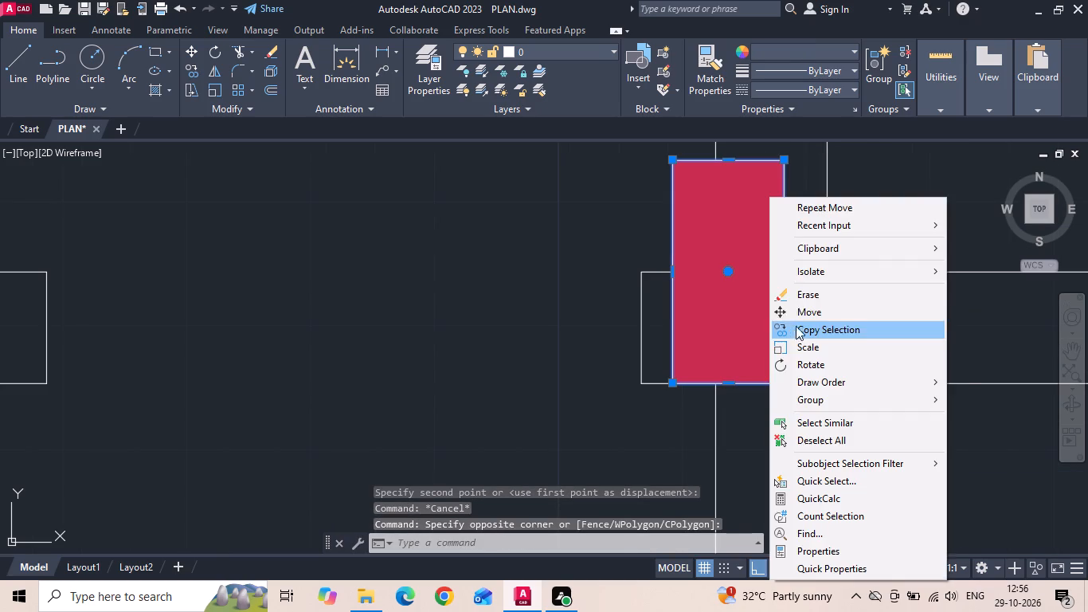
click(810, 311)
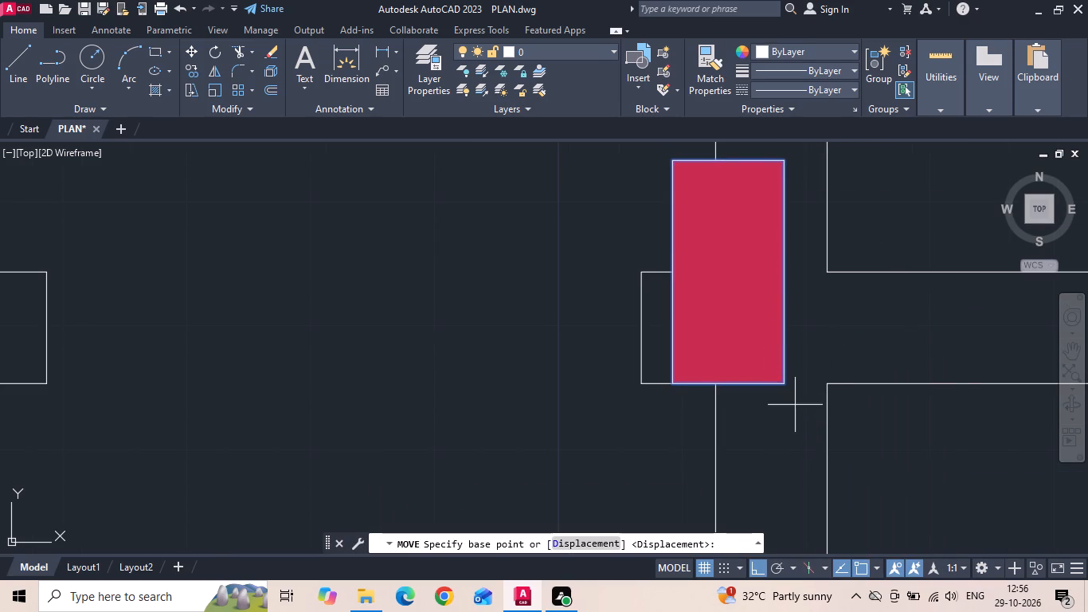
click(785, 384)
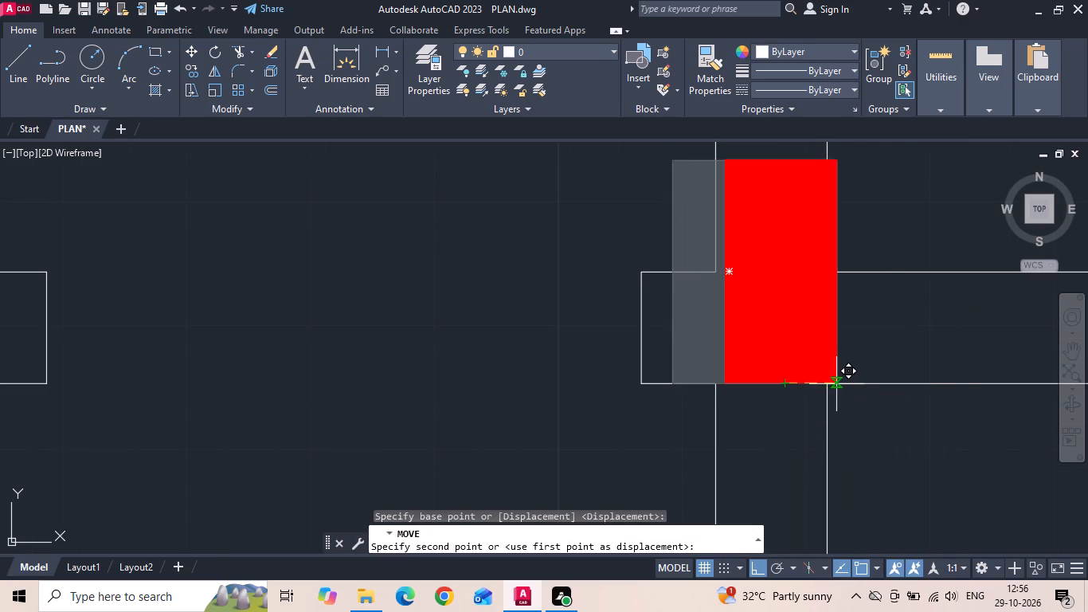
click(829, 384)
Copy that column horizontally to the left outer wall where the dining–living wall meets it, flush with the outer wall's faces.
scroll(797, 392, down, 3)
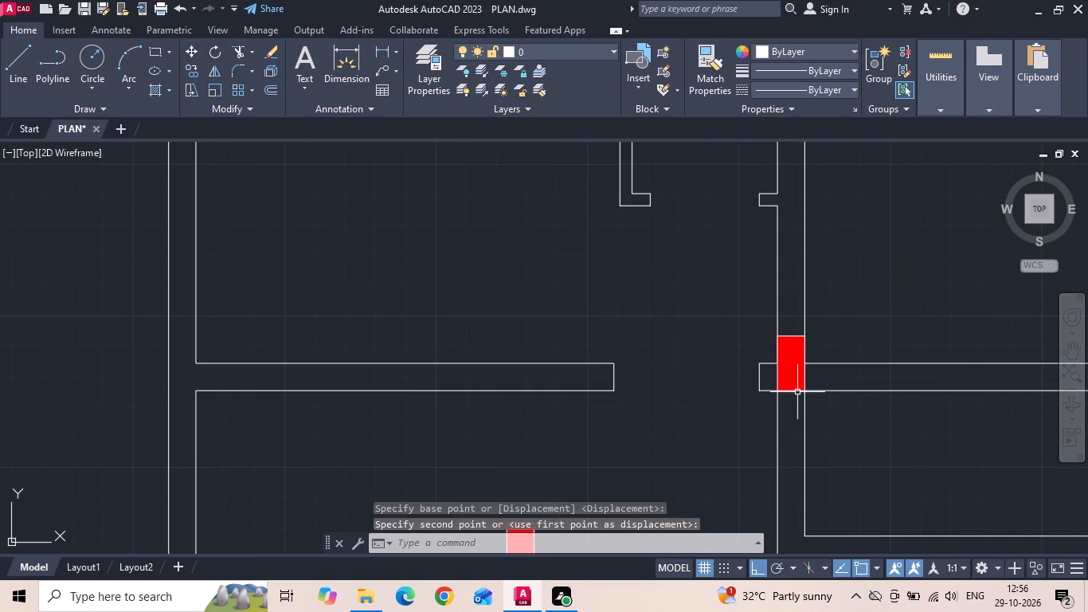
scroll(800, 393, down, 2)
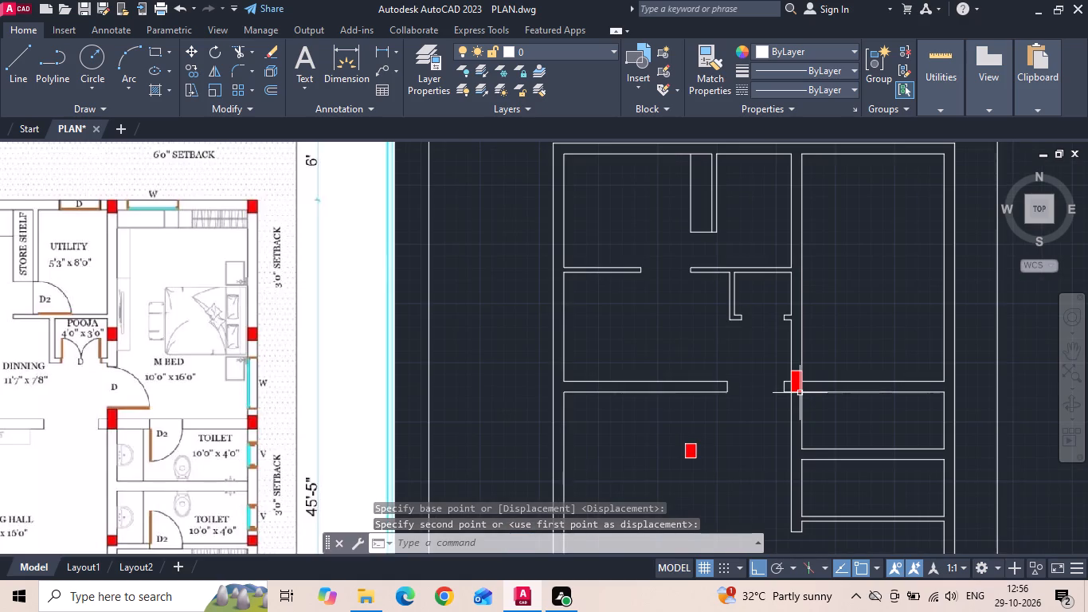
scroll(800, 393, down, 1)
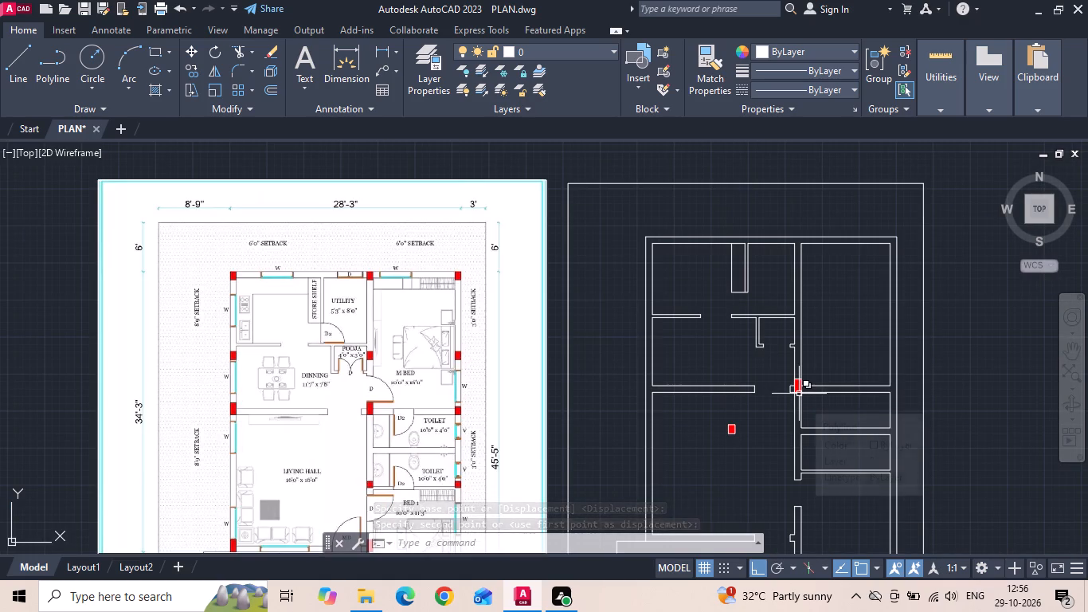
scroll(799, 394, up, 3)
click(787, 407)
scroll(785, 402, up, 1)
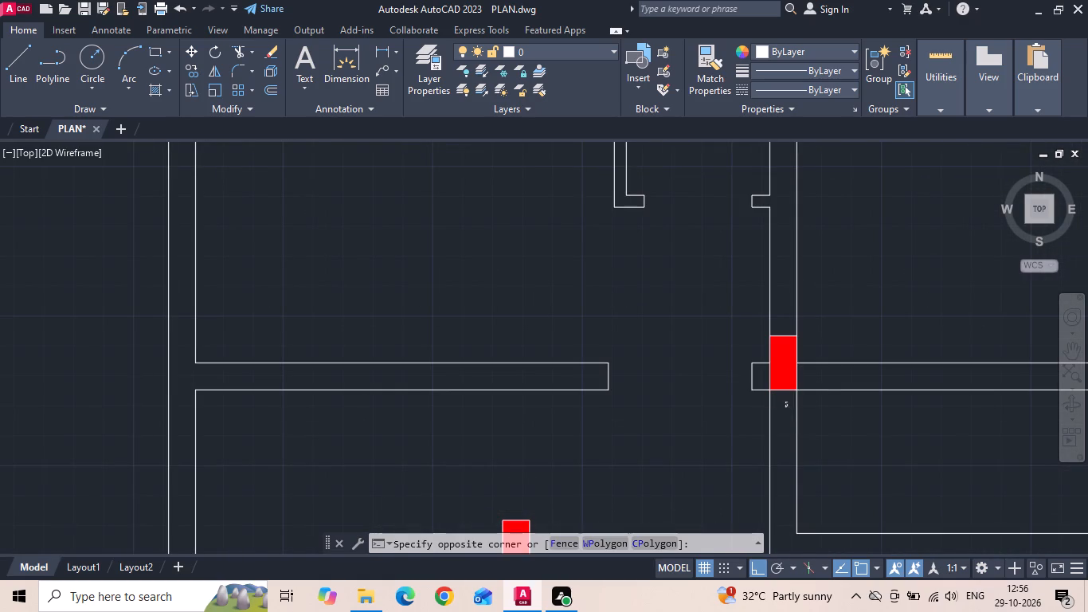
click(779, 376)
right_click(779, 374)
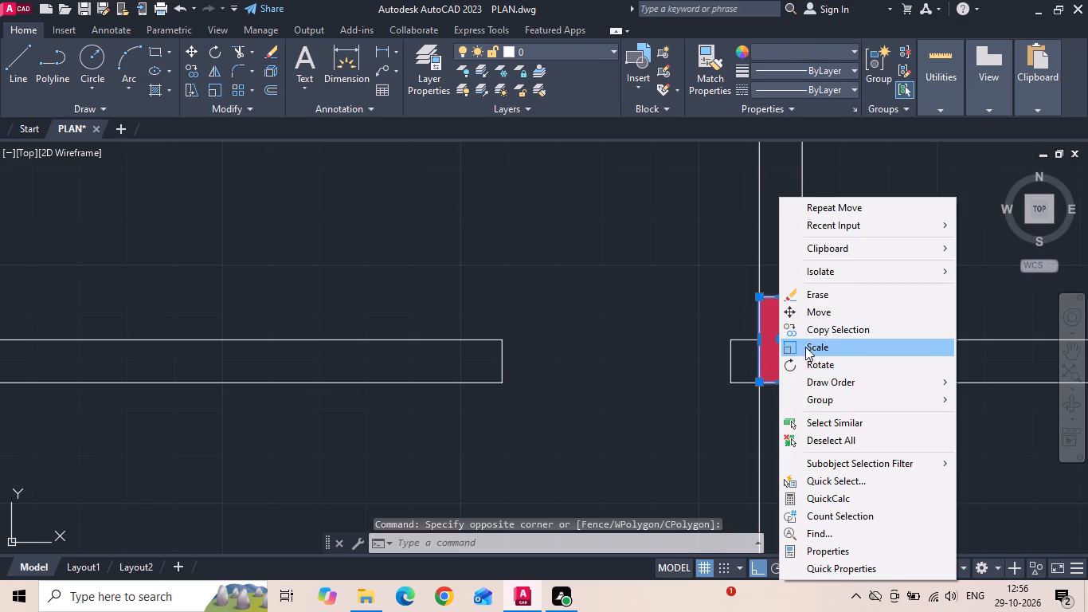
click(822, 326)
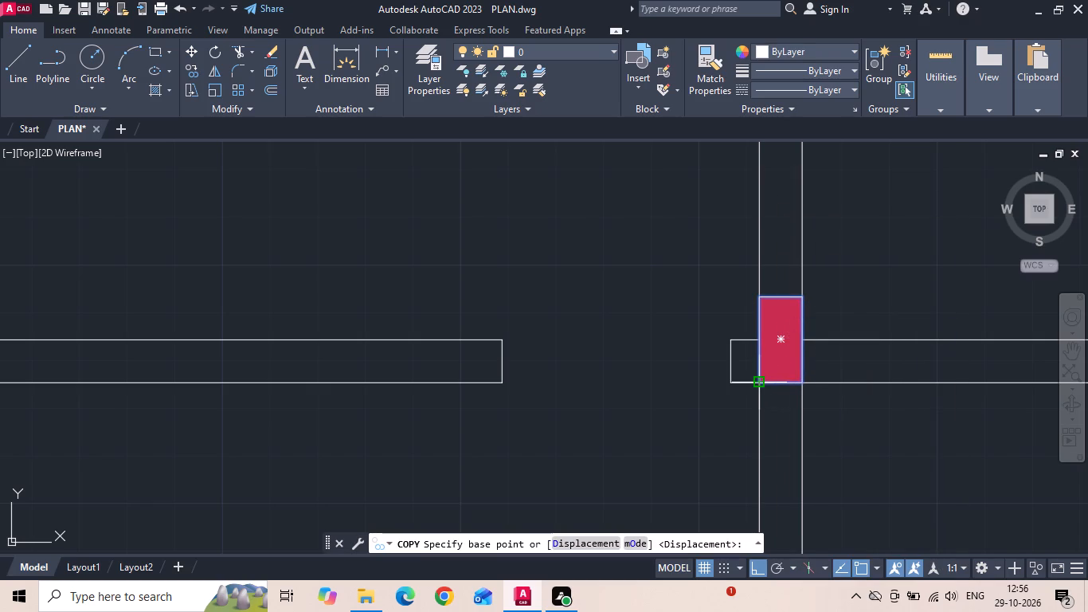
click(803, 383)
scroll(803, 382, down, 2)
scroll(460, 381, up, 3)
click(326, 394)
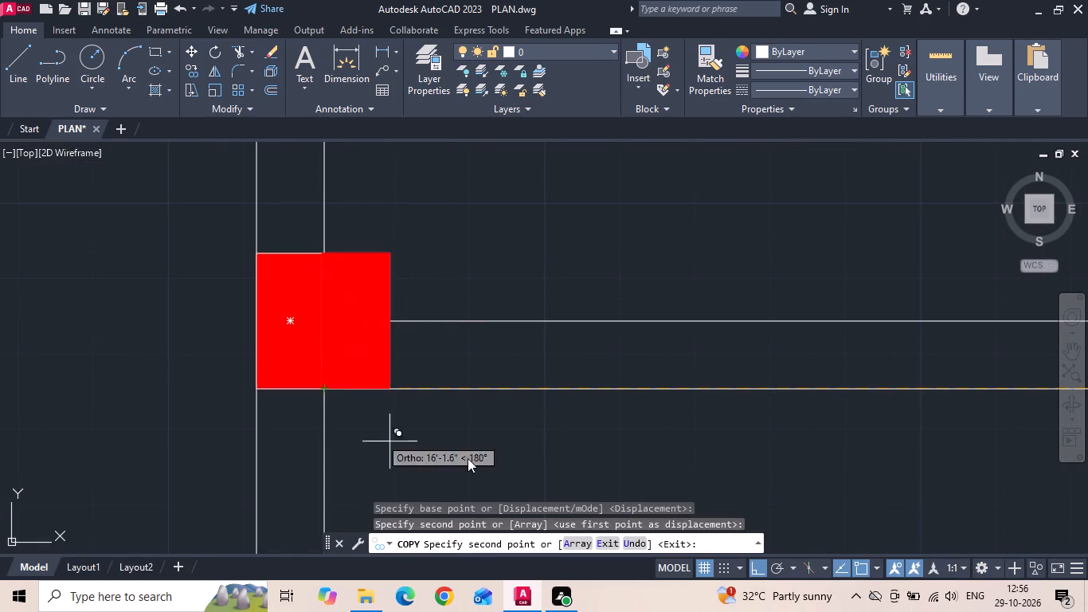
key(Escape)
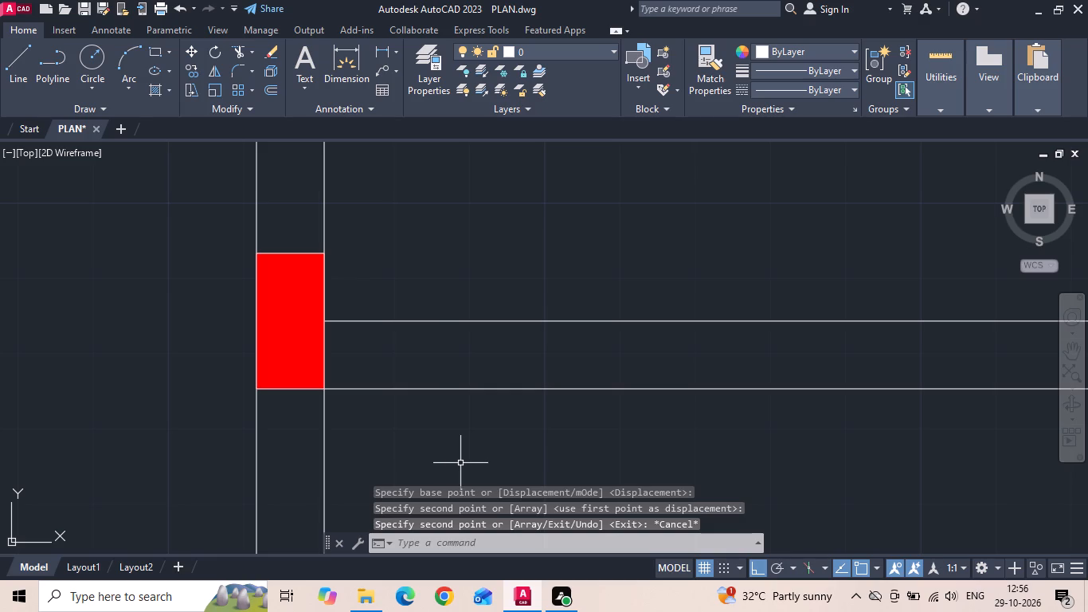
scroll(639, 406, down, 1)
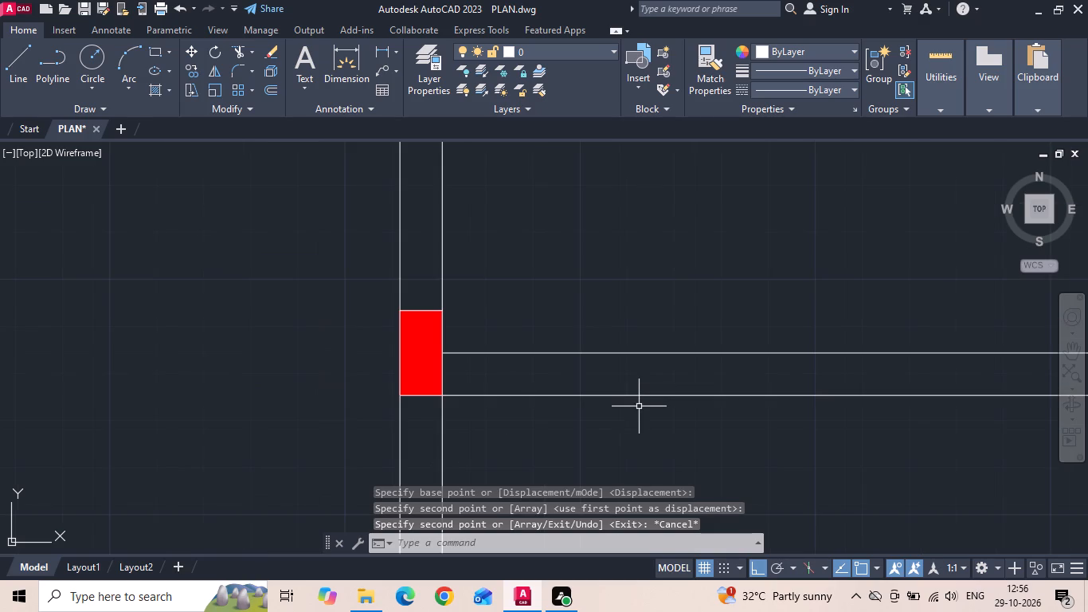
scroll(639, 407, down, 4)
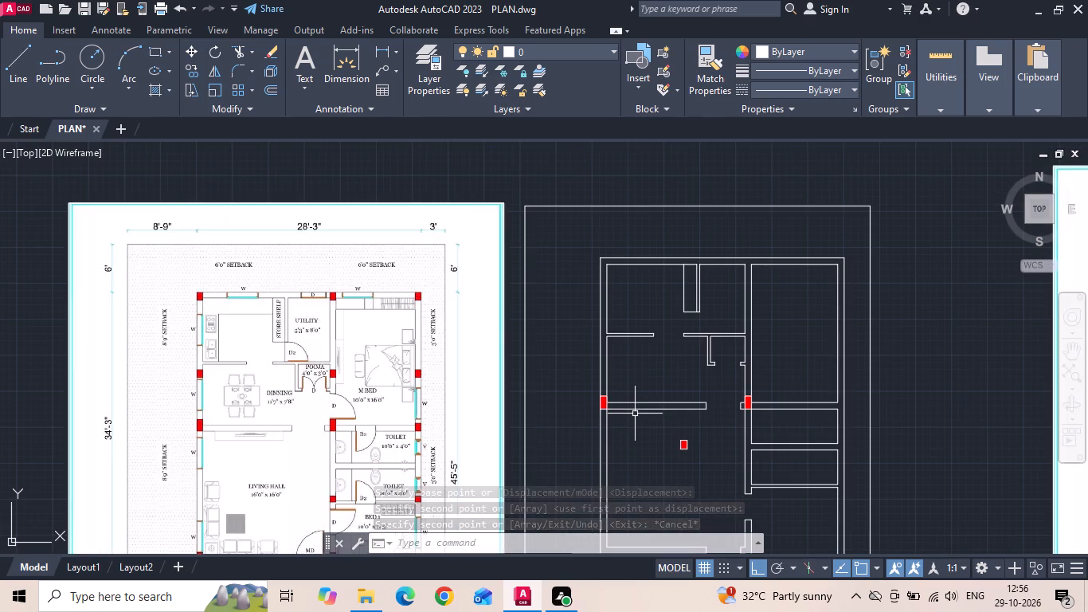
key(Escape)
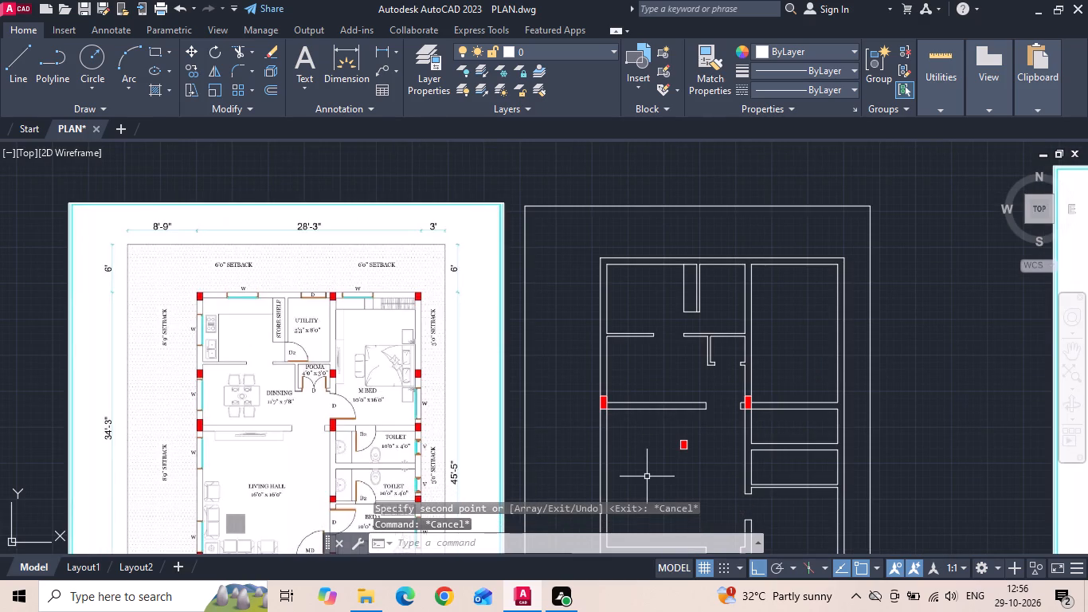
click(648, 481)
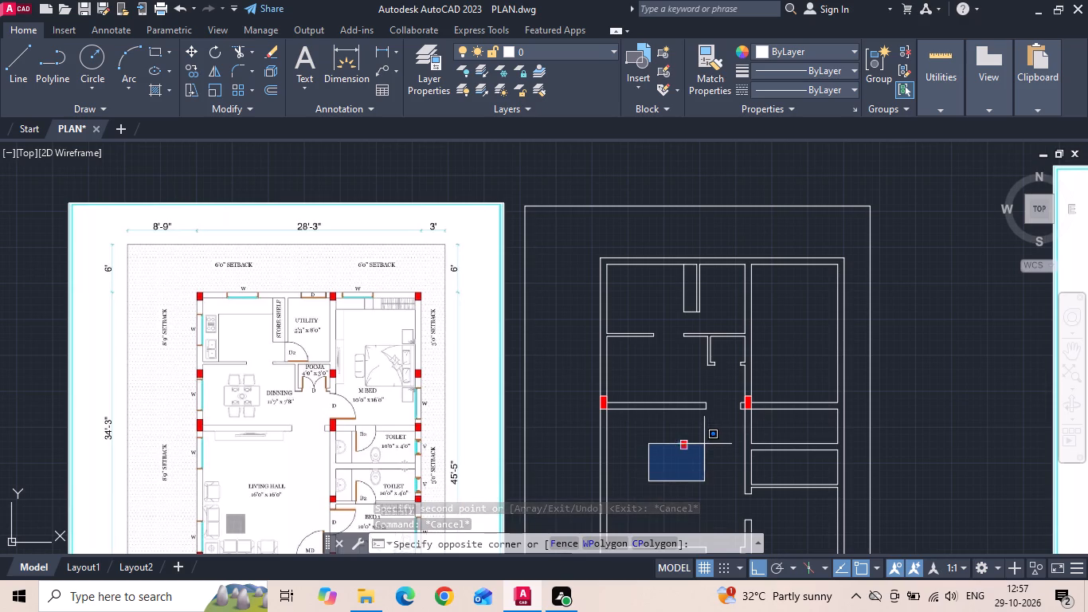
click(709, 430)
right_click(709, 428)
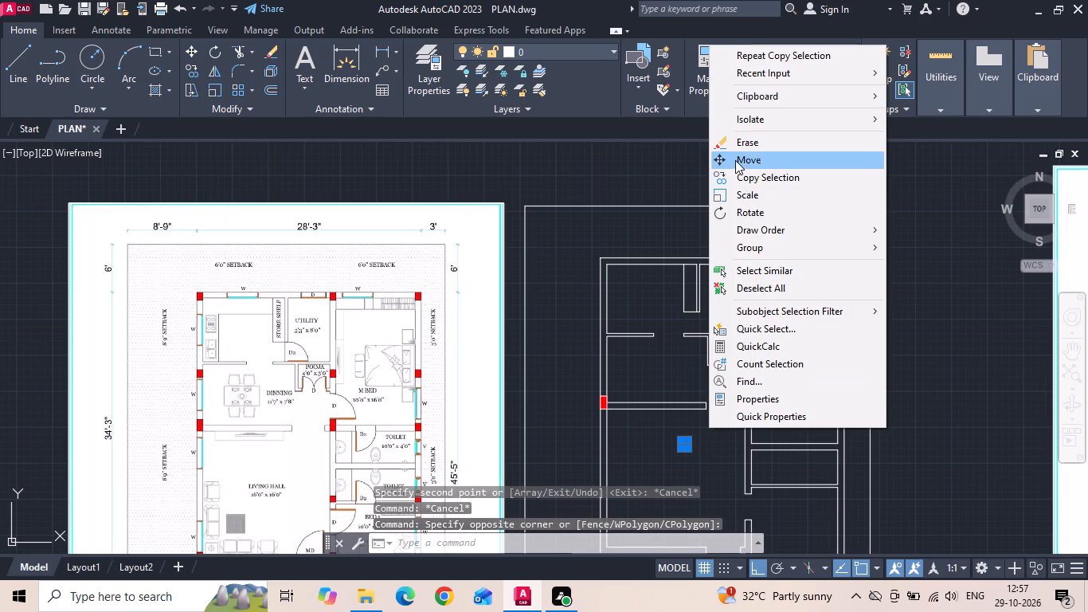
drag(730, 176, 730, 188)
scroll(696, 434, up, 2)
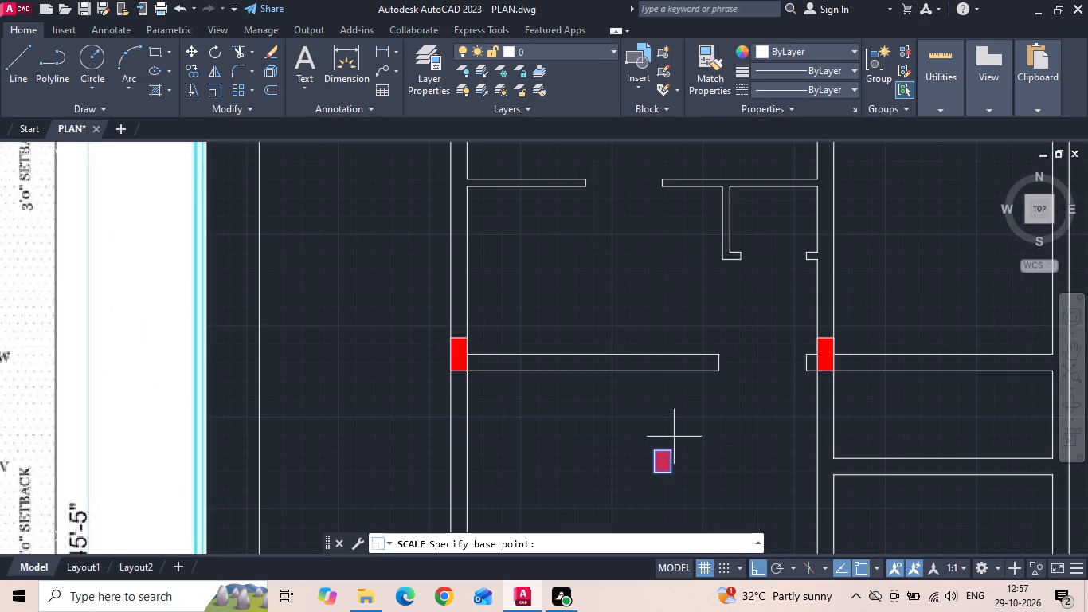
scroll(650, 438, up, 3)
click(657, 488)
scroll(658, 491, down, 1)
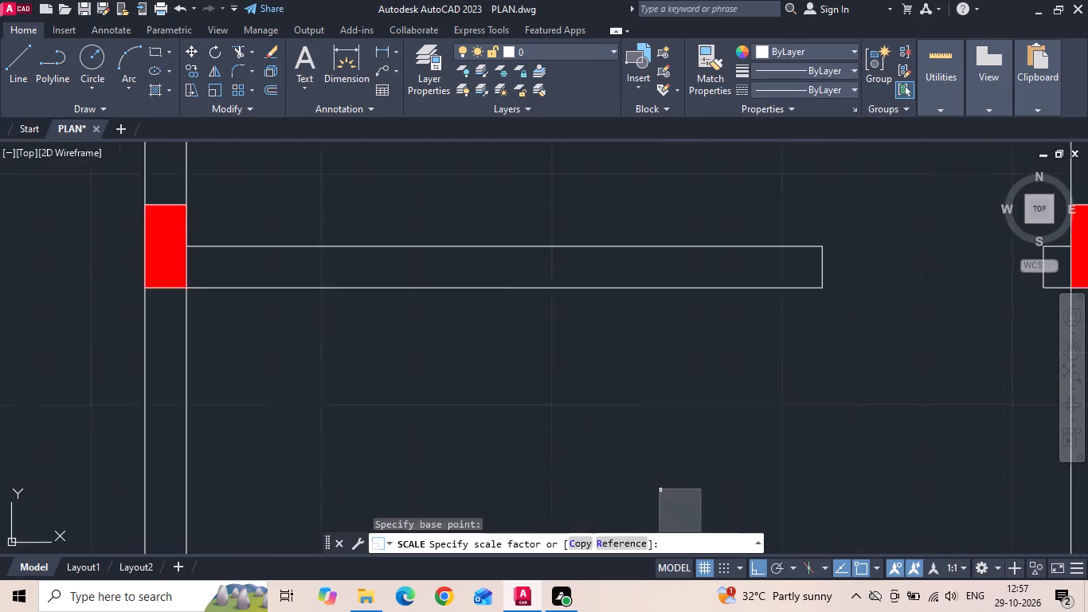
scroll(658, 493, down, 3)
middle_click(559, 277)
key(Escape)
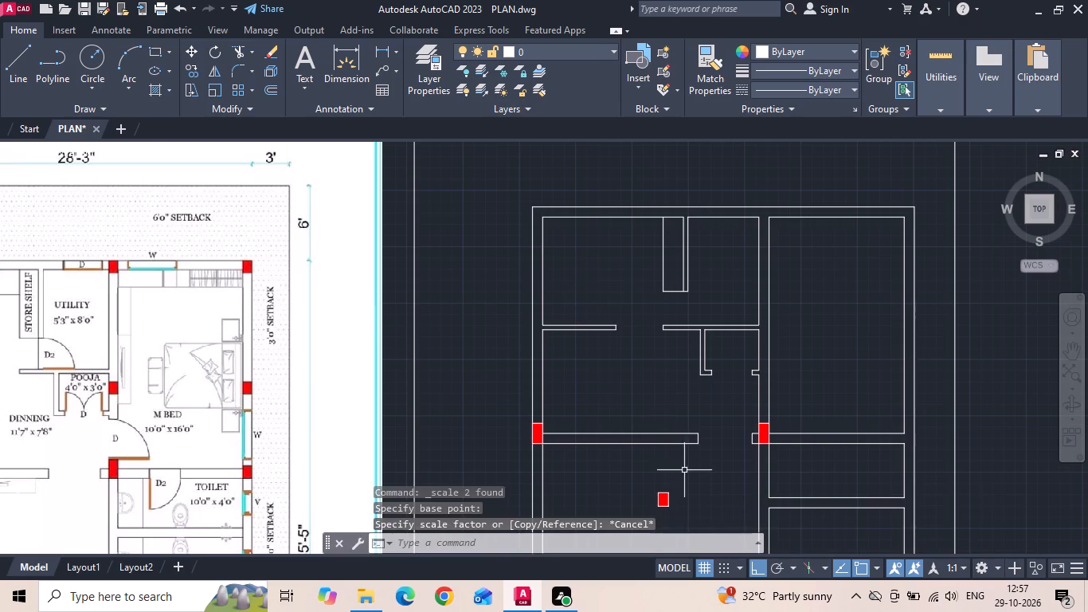
Move the shorter red column from the living hall to the plan's upper-left outer corner, flush with the outer wall faces.
middle_drag(684, 471, 696, 394)
drag(700, 406, 687, 437)
click(640, 469)
right_click(637, 464)
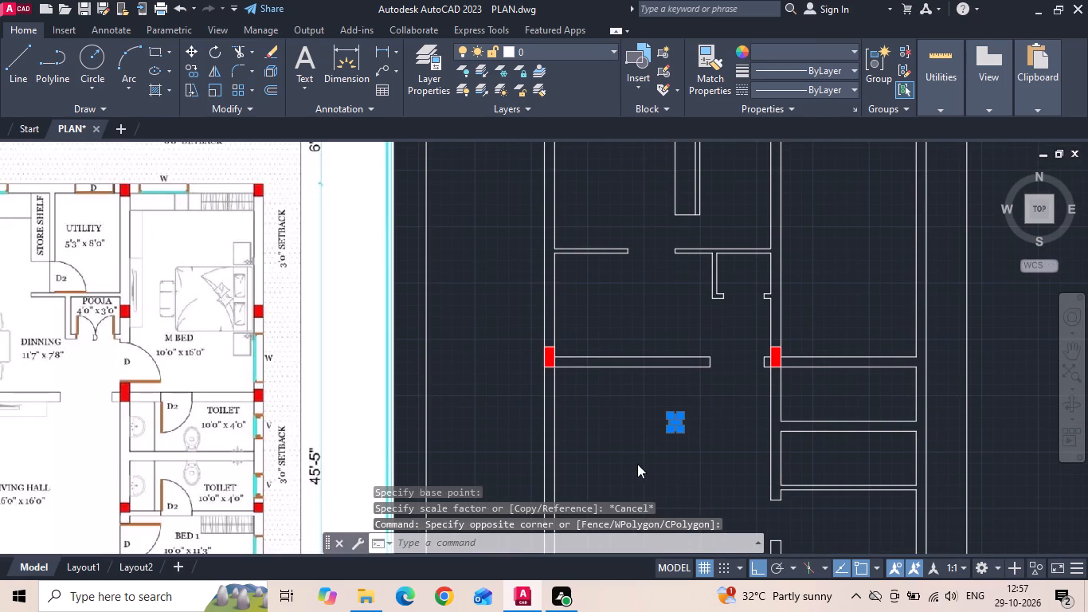
click(675, 200)
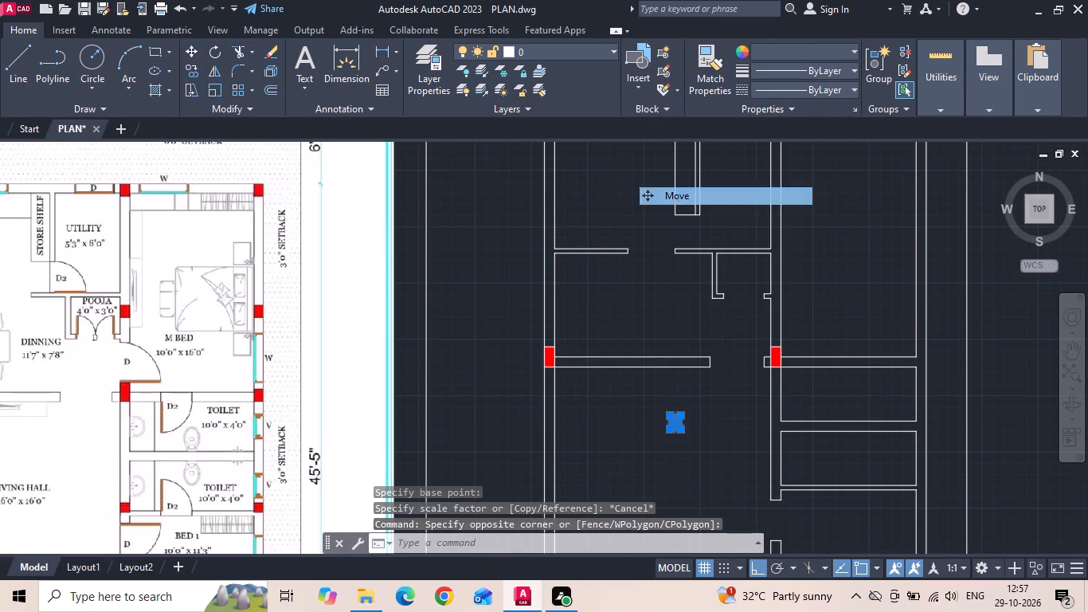
scroll(676, 406, up, 4)
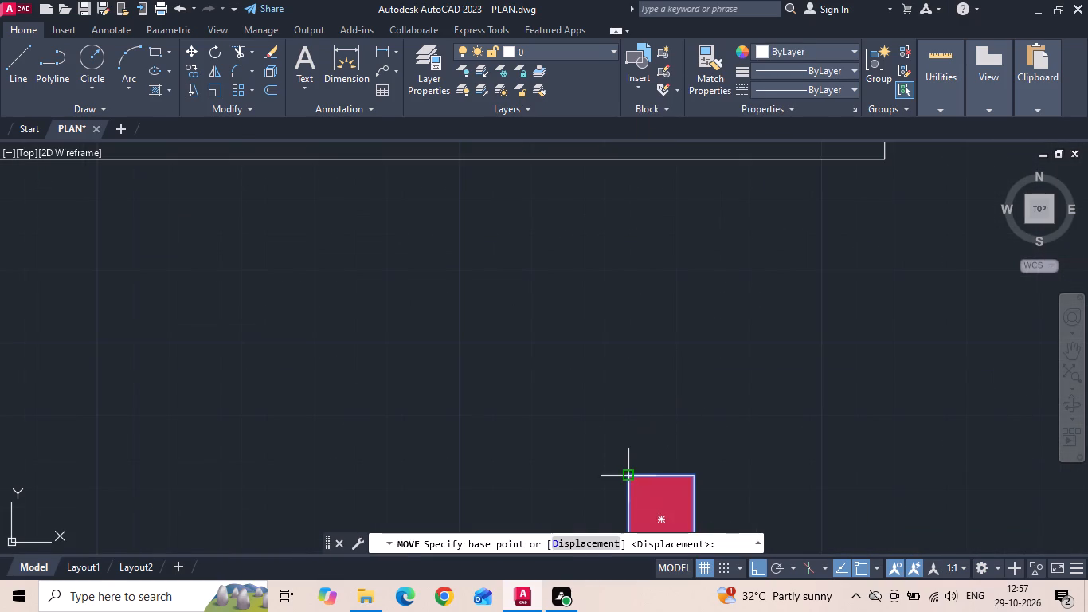
click(628, 475)
scroll(665, 469, down, 4)
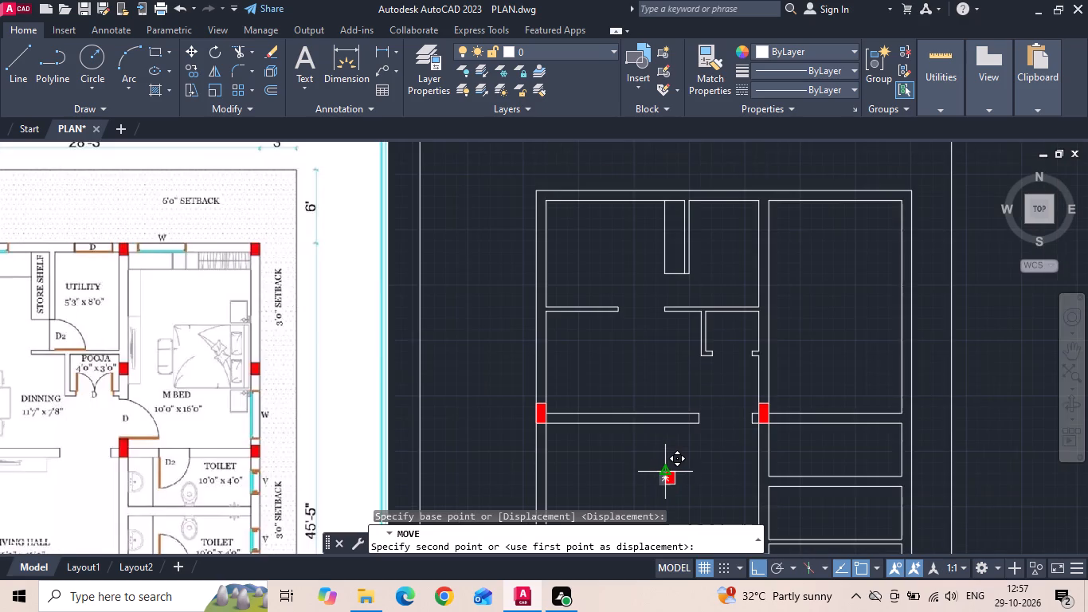
scroll(663, 464, down, 1)
scroll(600, 294, up, 2)
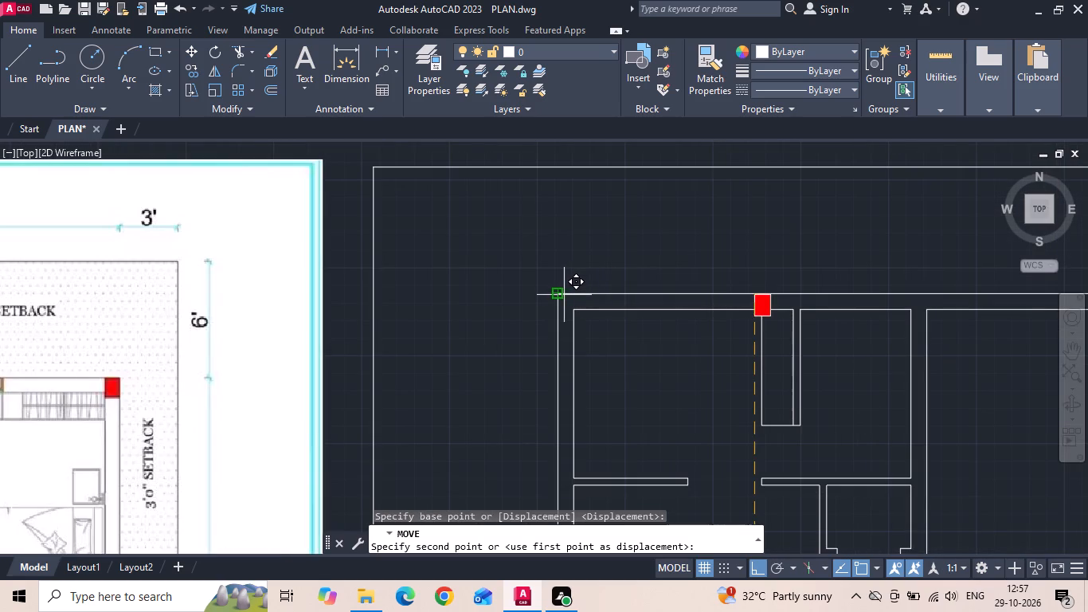
click(563, 295)
Copy the upper-left corner column along the top outer wall to the master bedroom wall junction and the upper-right outer corner.
scroll(672, 326, down, 1)
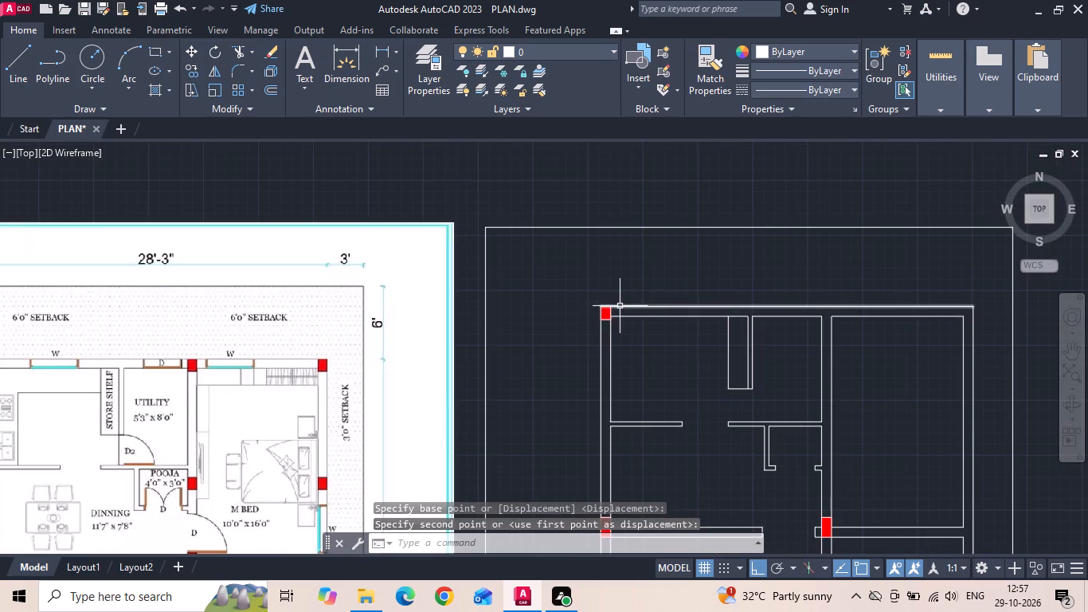
scroll(626, 314, up, 5)
key(Escape)
click(543, 286)
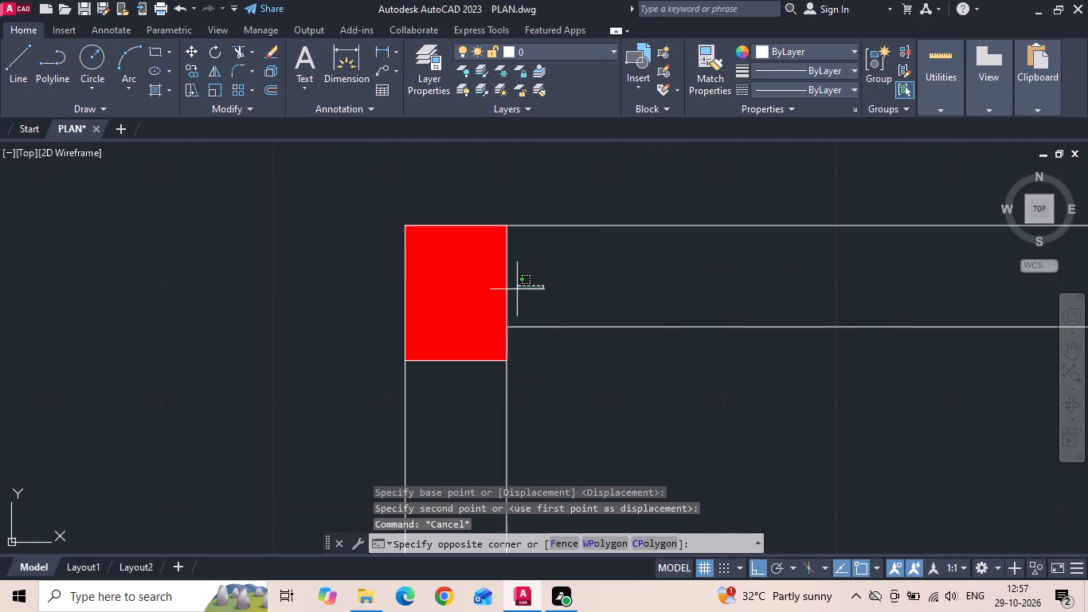
click(479, 296)
right_click(477, 297)
click(504, 330)
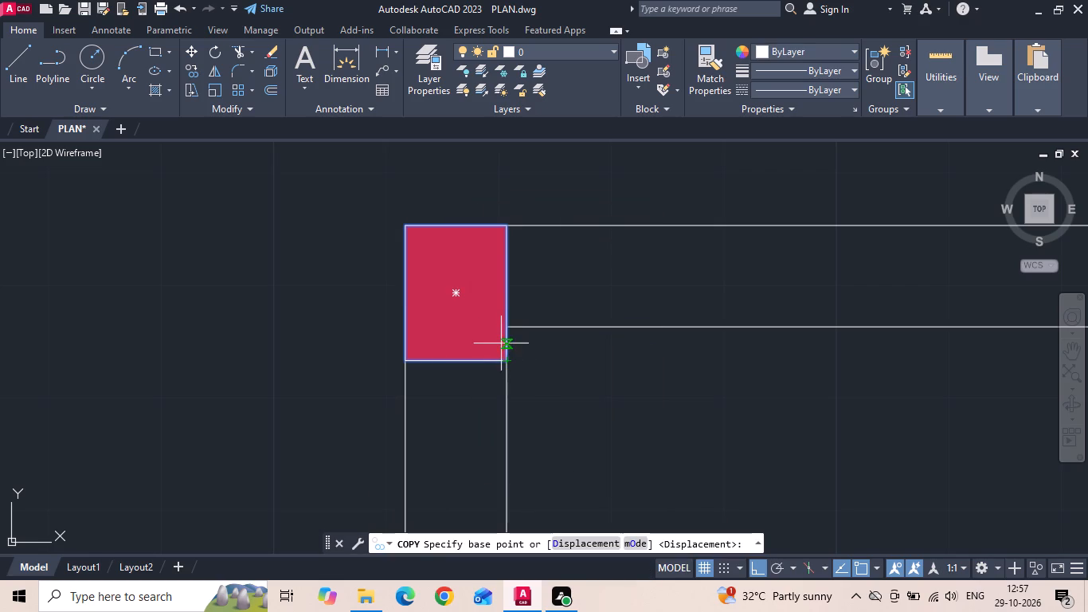
click(503, 326)
scroll(500, 328, down, 3)
middle_drag(874, 331, 162, 325)
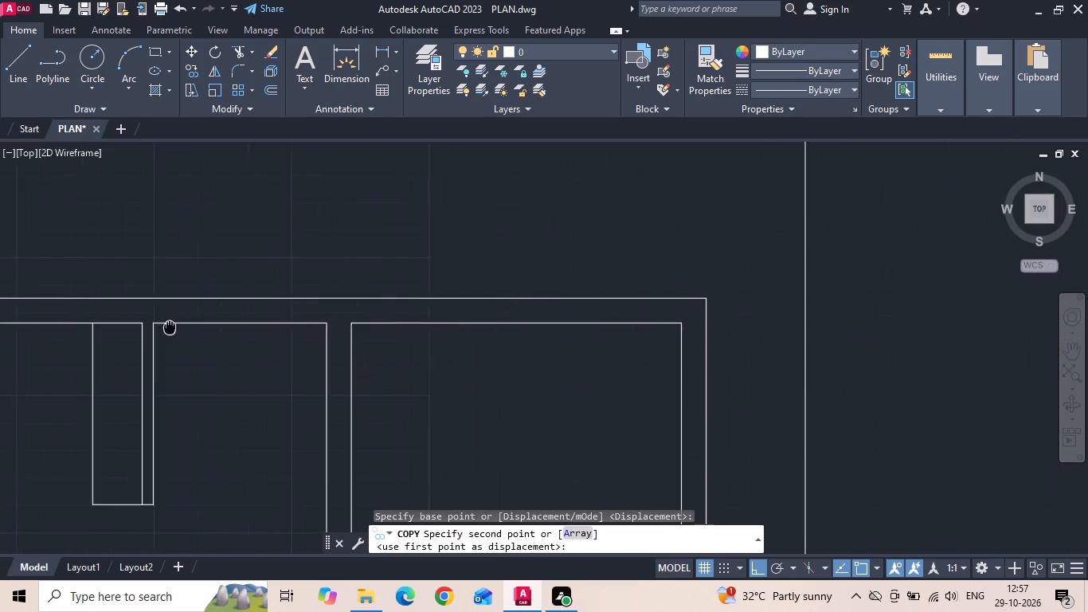
middle_drag(162, 325, 158, 325)
scroll(278, 327, up, 2)
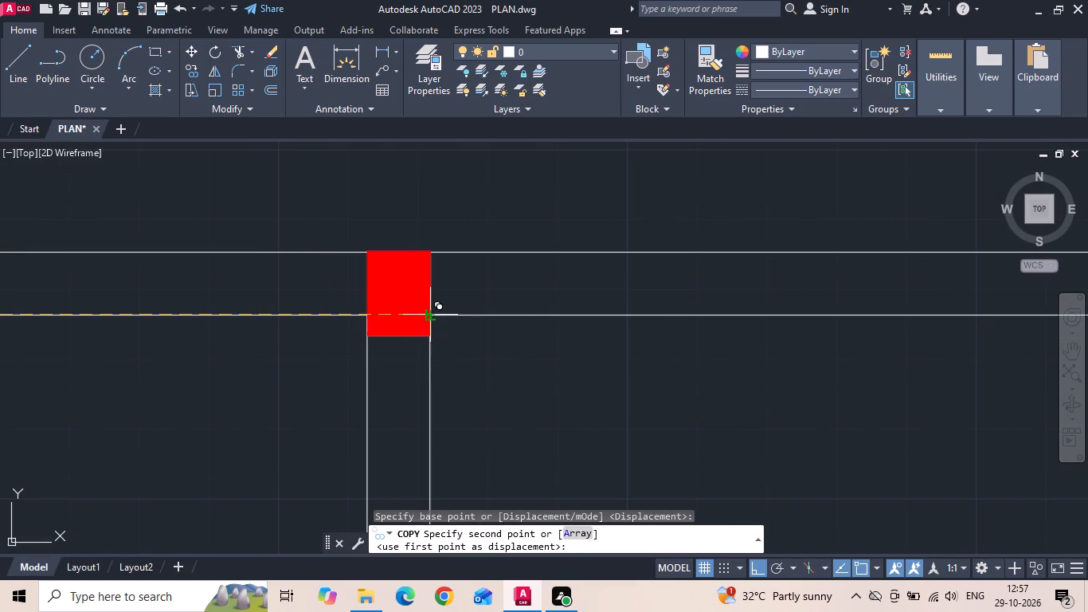
click(432, 315)
scroll(374, 320, down, 2)
scroll(754, 320, up, 3)
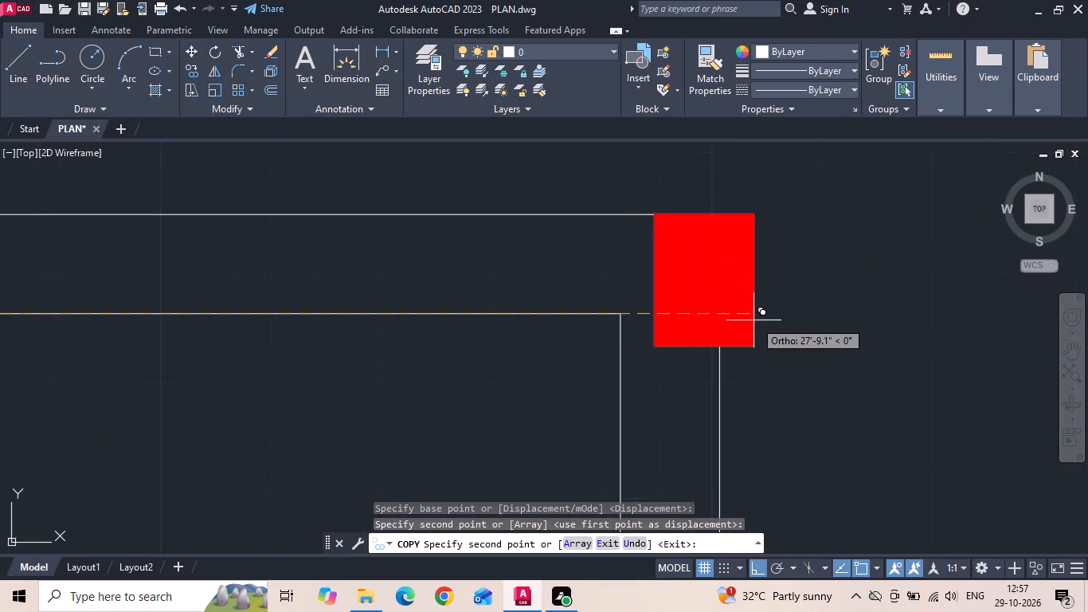
click(715, 312)
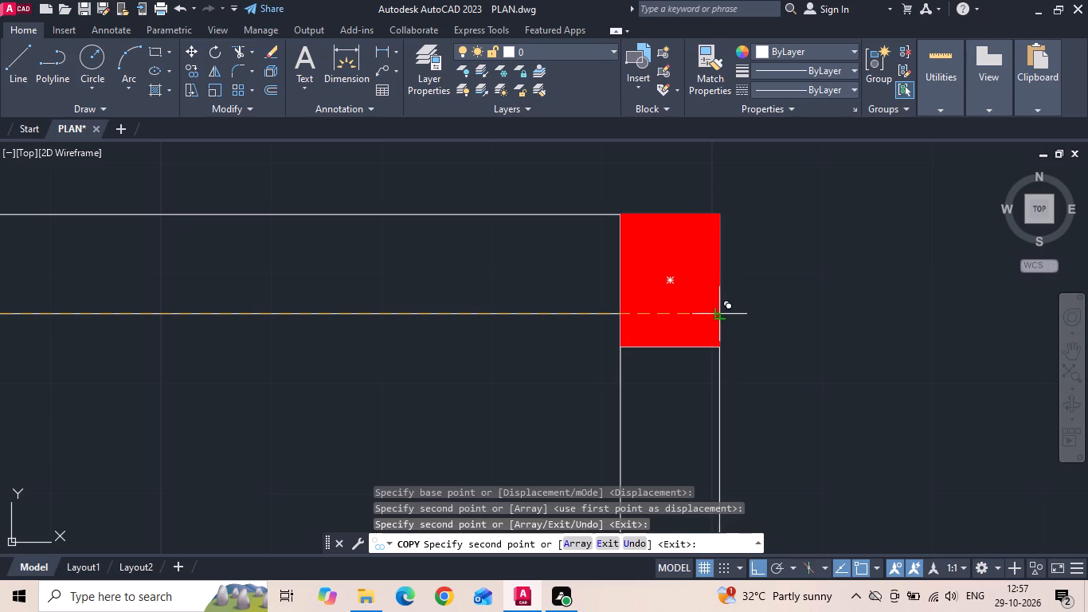
key(Escape)
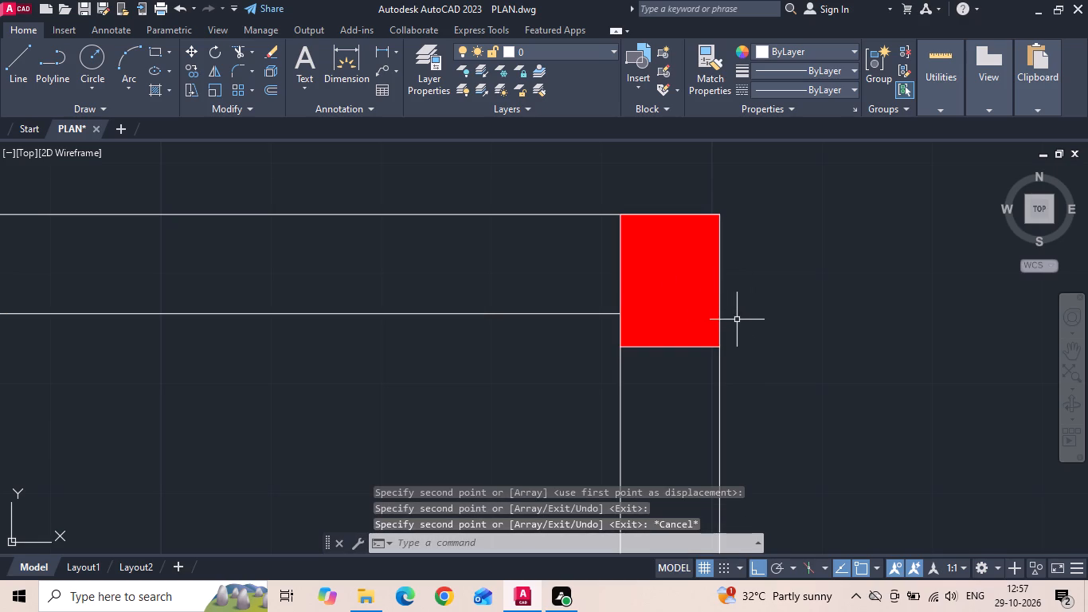
Copy the upper-right corner column down the right outer wall to the master bedroom–toilet wall junction, flush with that wall's lower face.
scroll(737, 320, down, 6)
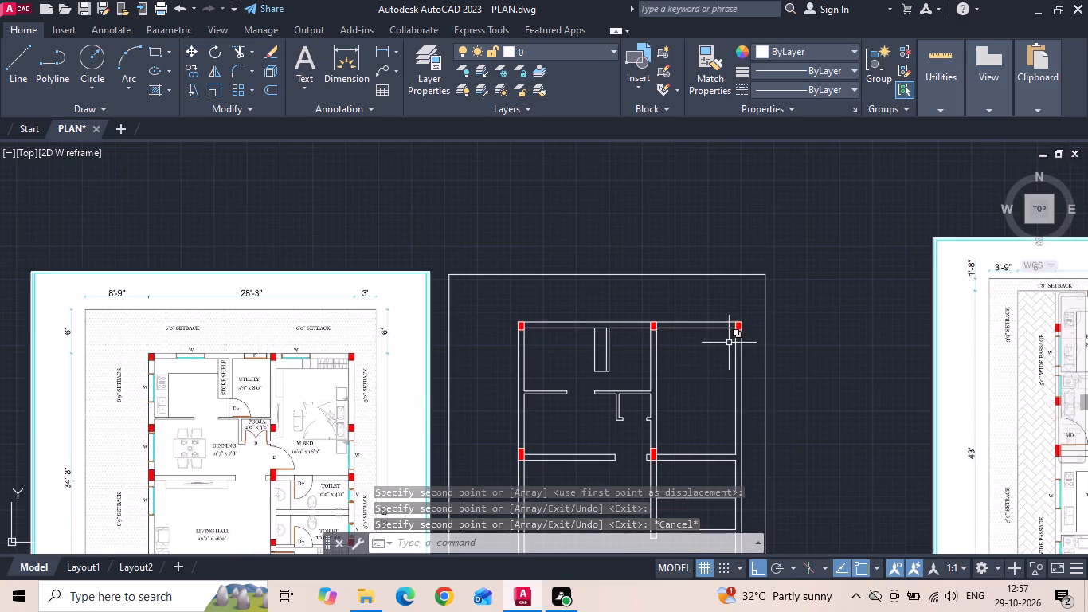
middle_drag(702, 371, 716, 303)
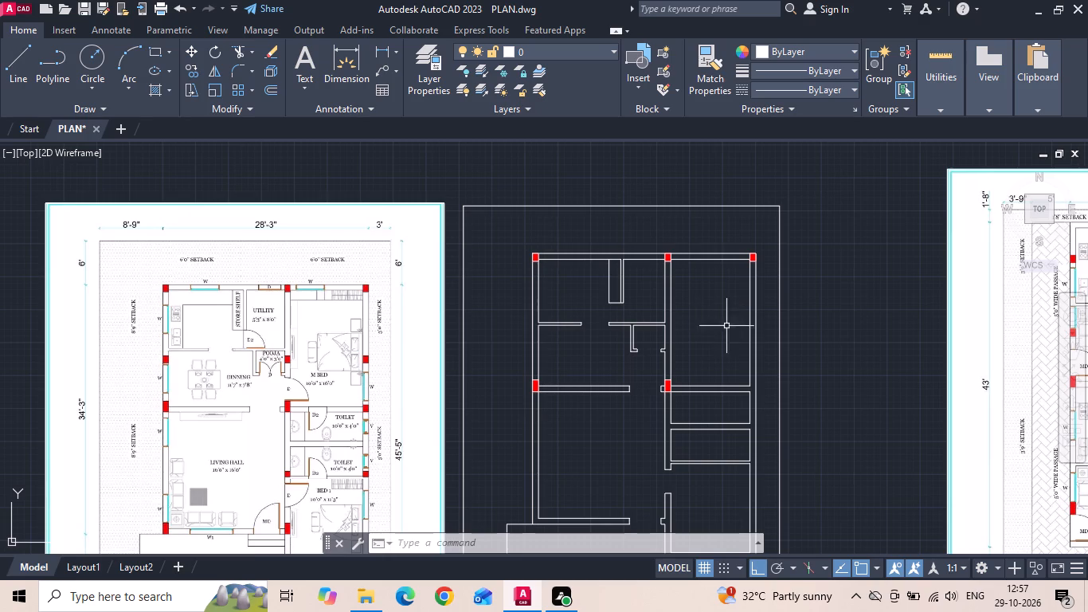
scroll(749, 273, up, 6)
drag(740, 276, 738, 269)
click(734, 218)
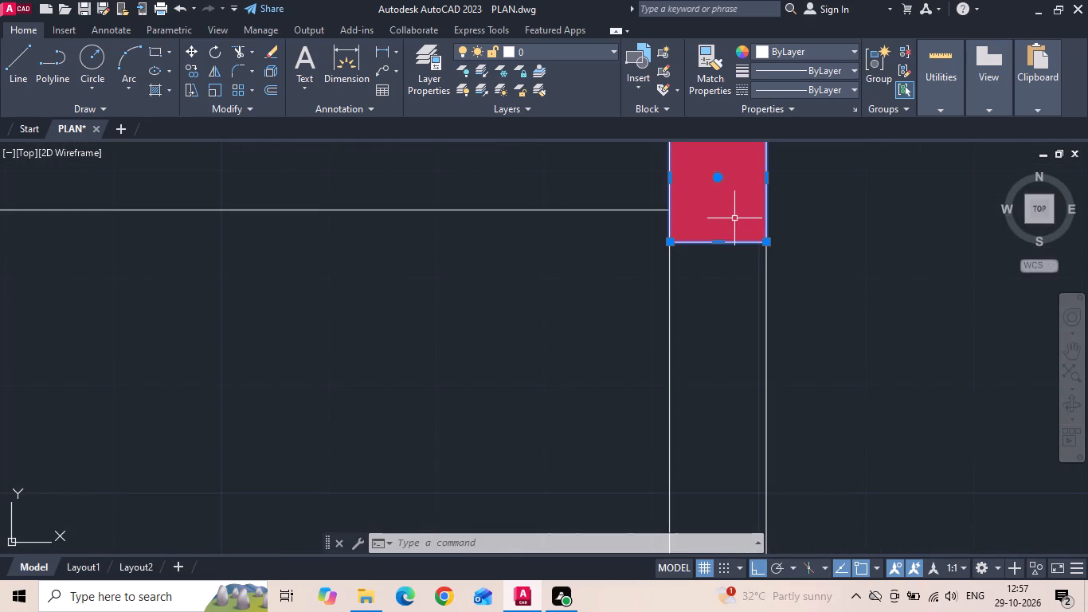
right_click(734, 218)
click(757, 325)
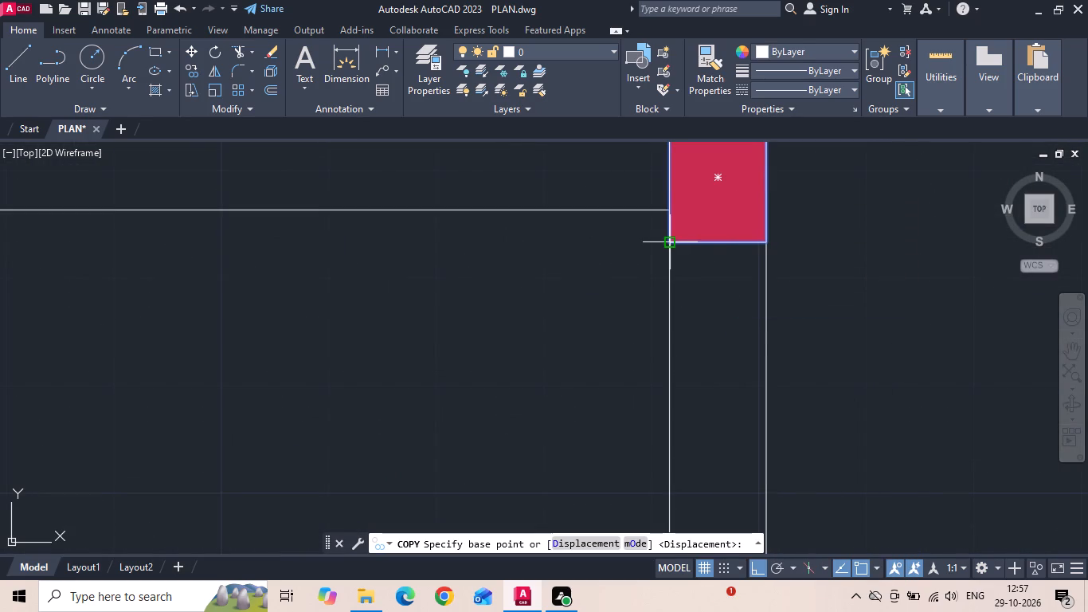
click(671, 240)
scroll(671, 240, down, 3)
middle_drag(656, 335, 653, 174)
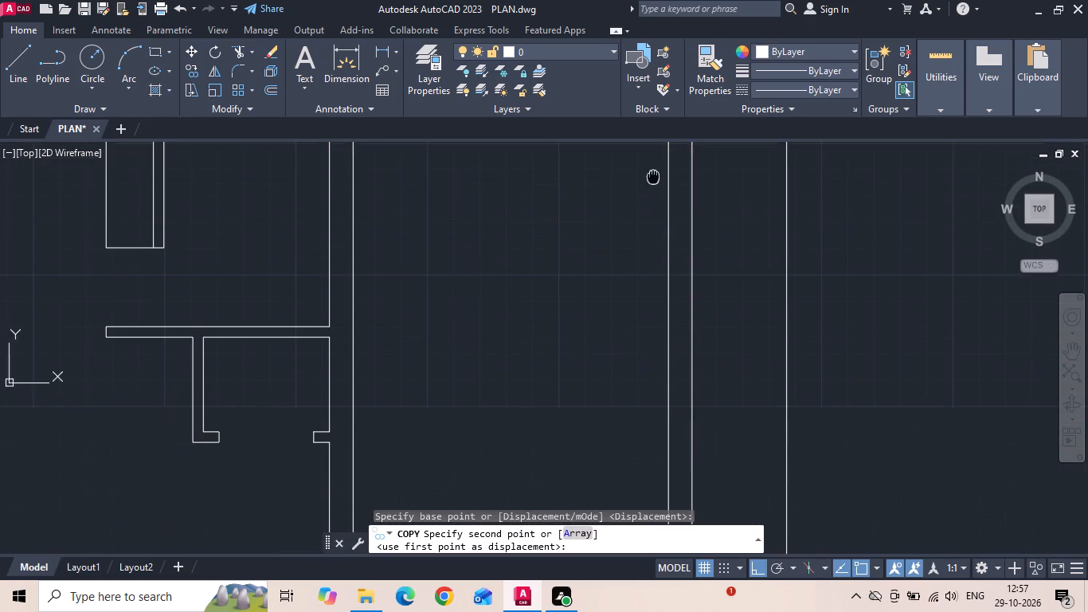
middle_drag(653, 174, 653, 172)
middle_drag(649, 292, 655, 159)
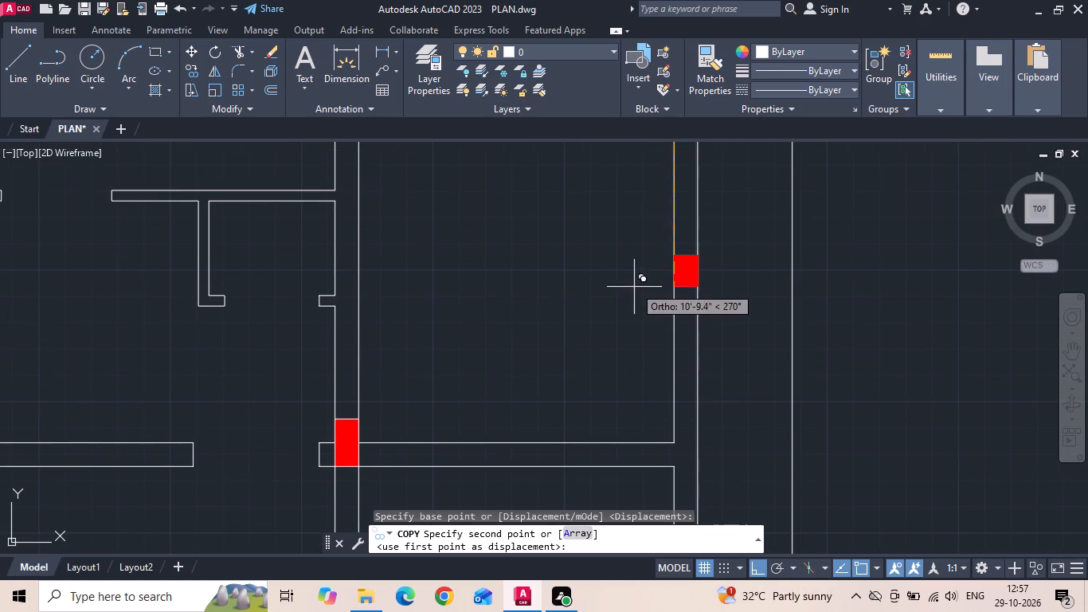
middle_drag(633, 288, 633, 216)
scroll(685, 365, up, 2)
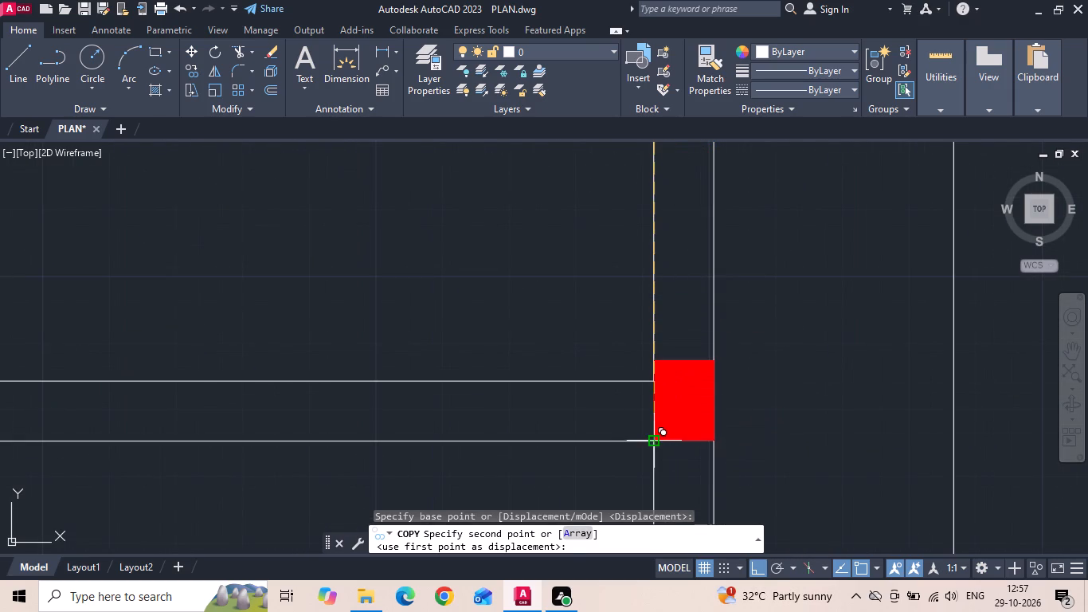
click(655, 442)
Place further copies down the right outer wall at the toilet–Bed 1 wall's upper face and the Bed 1 bottom wall's lower face.
scroll(704, 317, down, 6)
scroll(687, 344, up, 2)
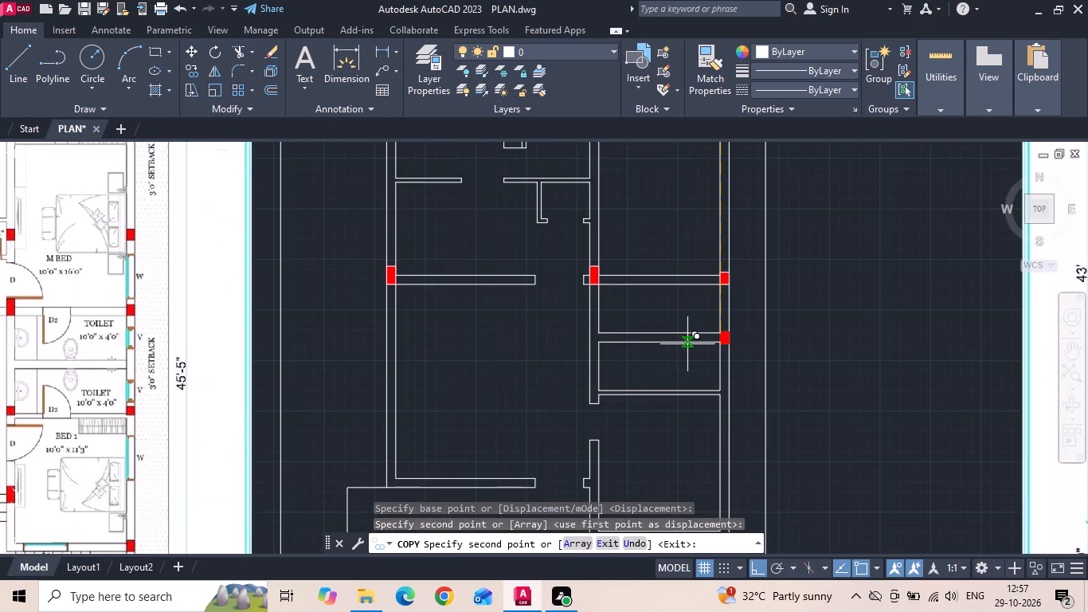
middle_drag(686, 343, 685, 288)
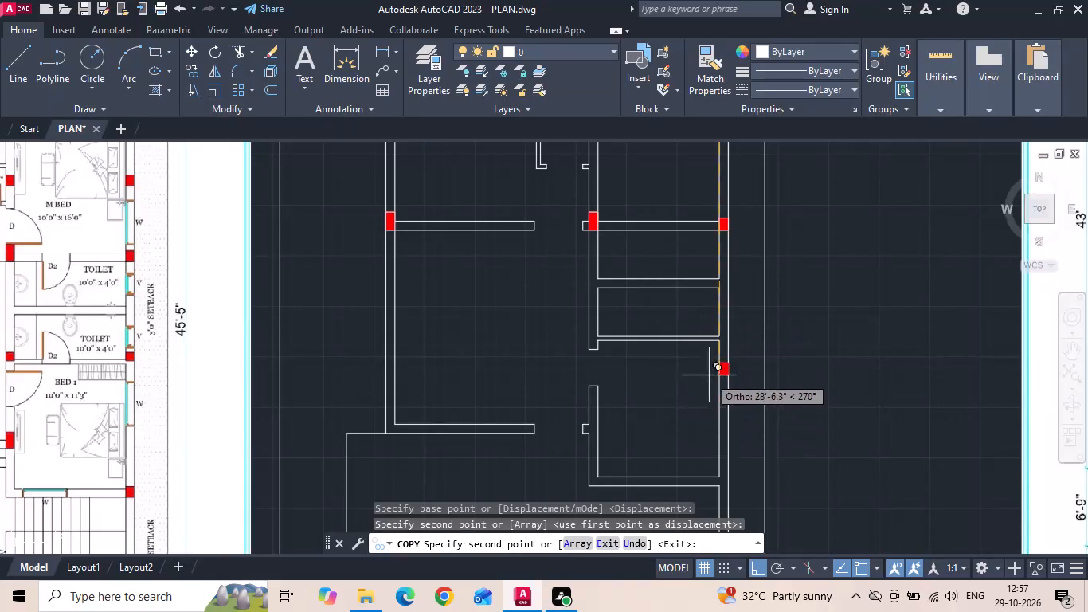
scroll(719, 337, up, 3)
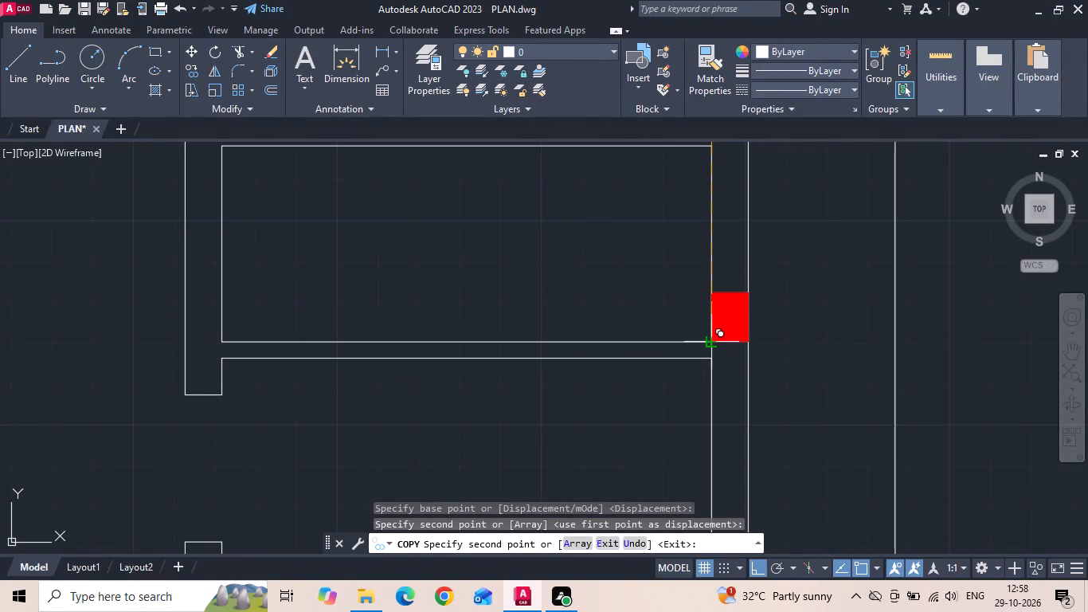
scroll(710, 344, up, 2)
click(705, 338)
scroll(728, 324, down, 6)
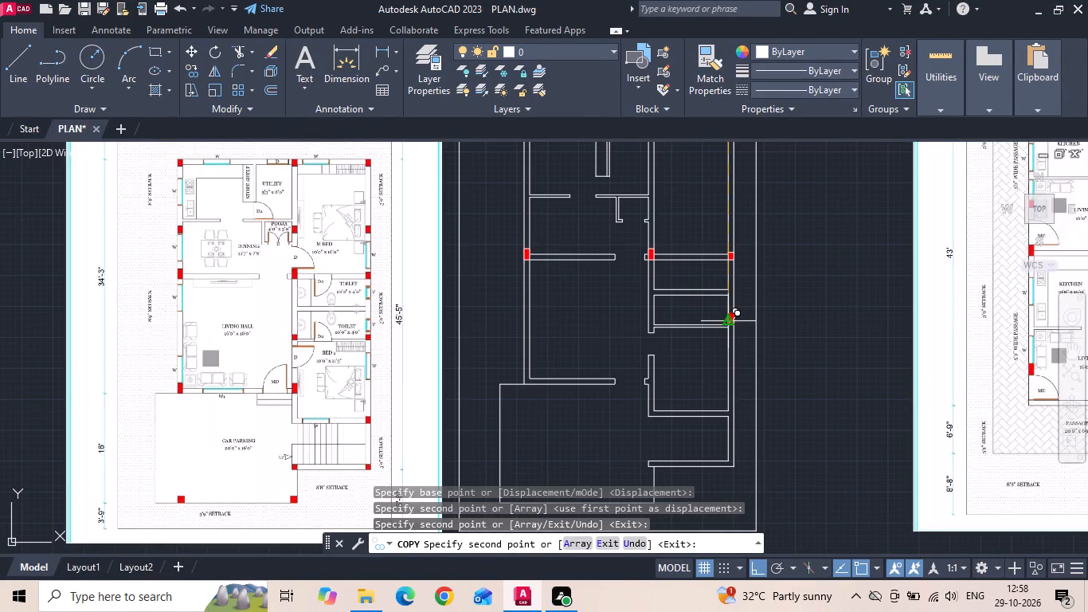
scroll(417, 343, up, 2)
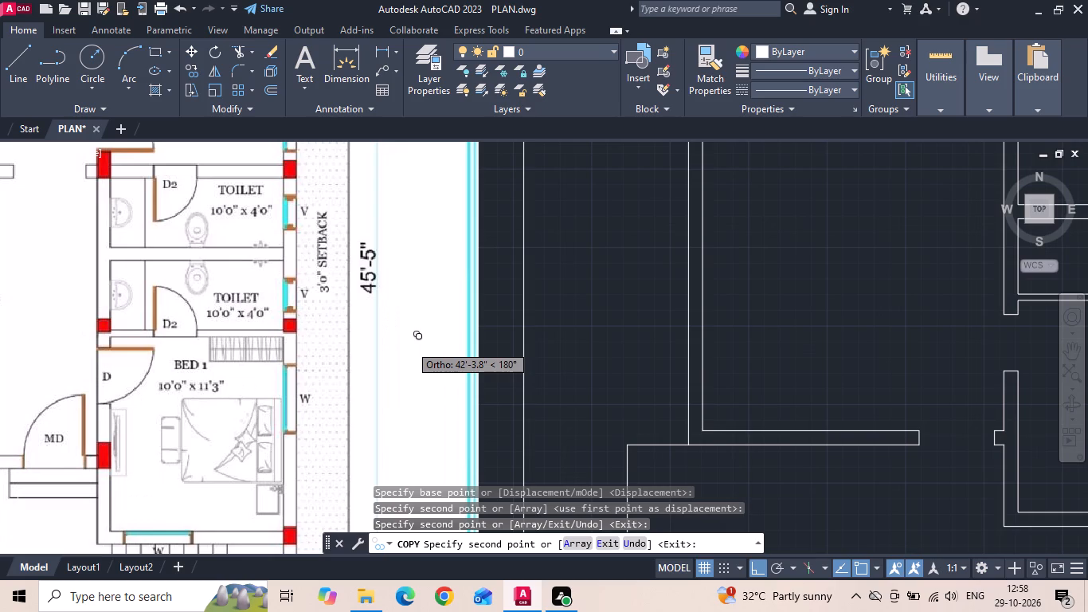
scroll(440, 294, down, 1)
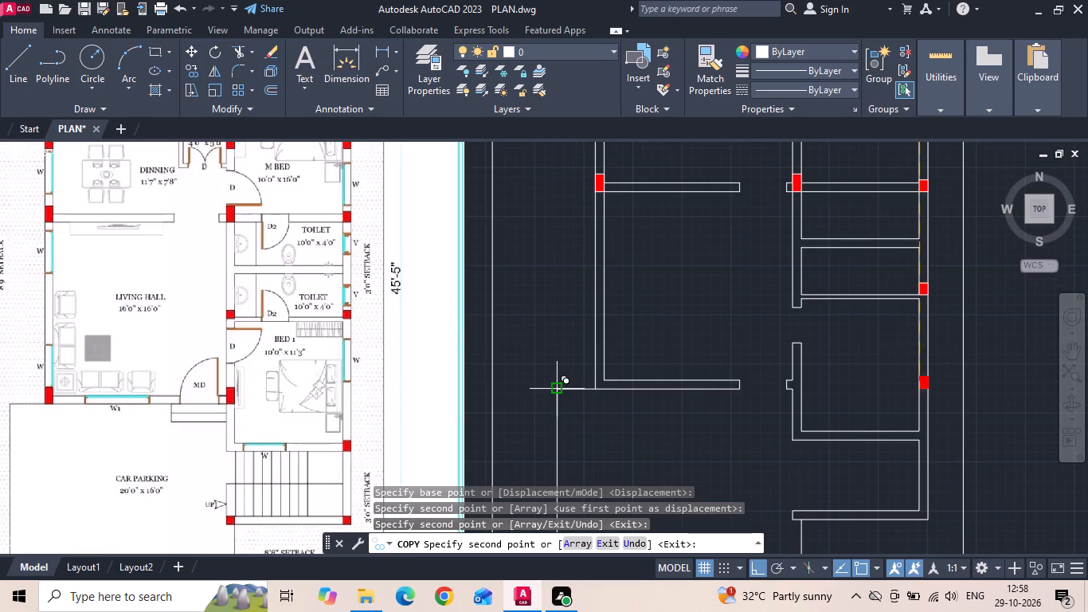
middle_drag(558, 392, 510, 268)
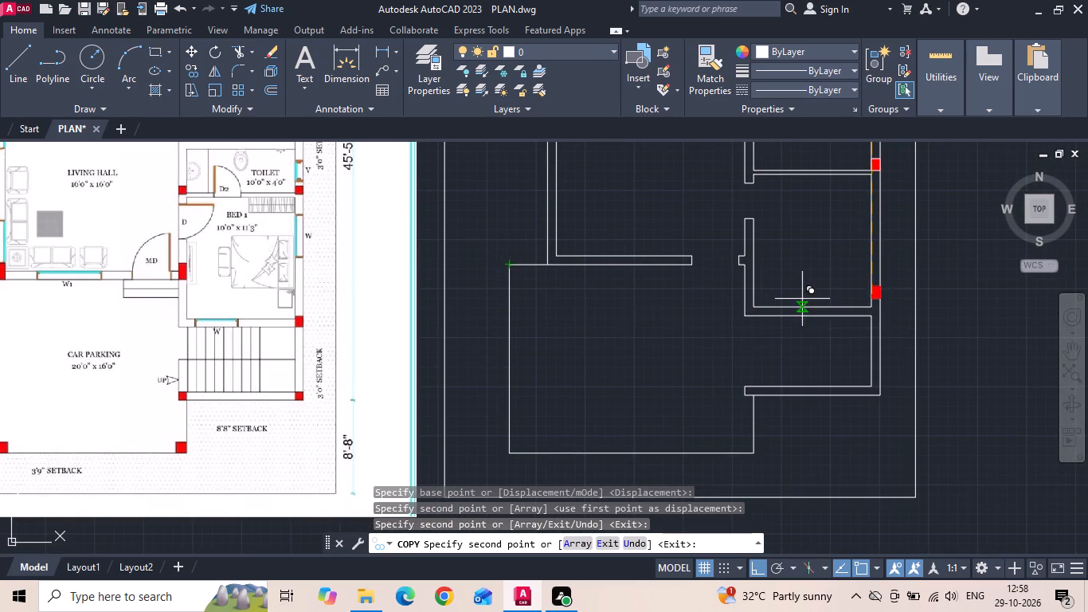
scroll(804, 302, up, 2)
click(974, 332)
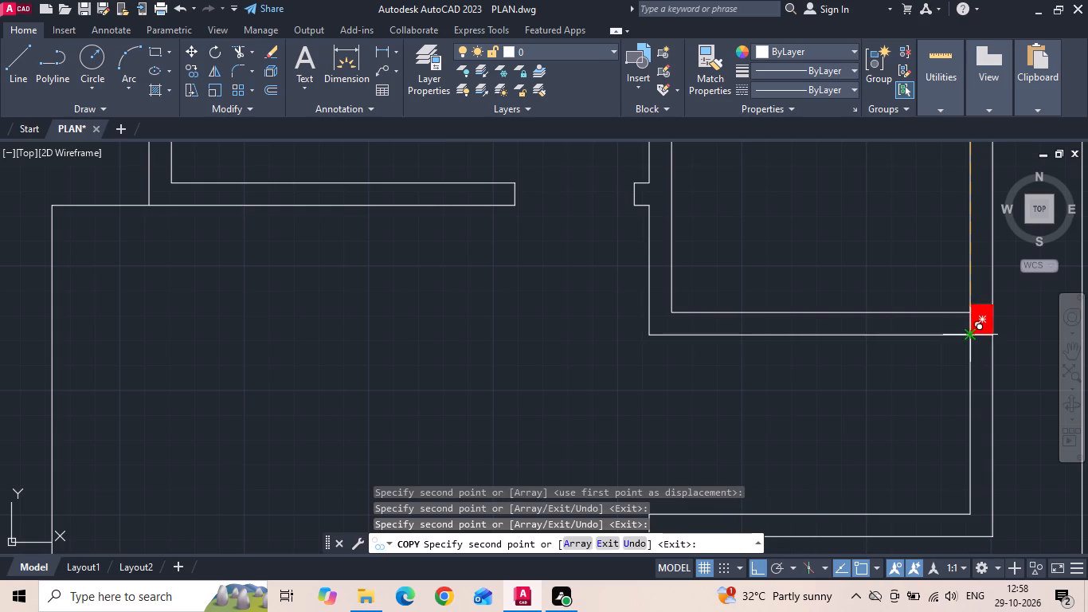
scroll(940, 323, down, 2)
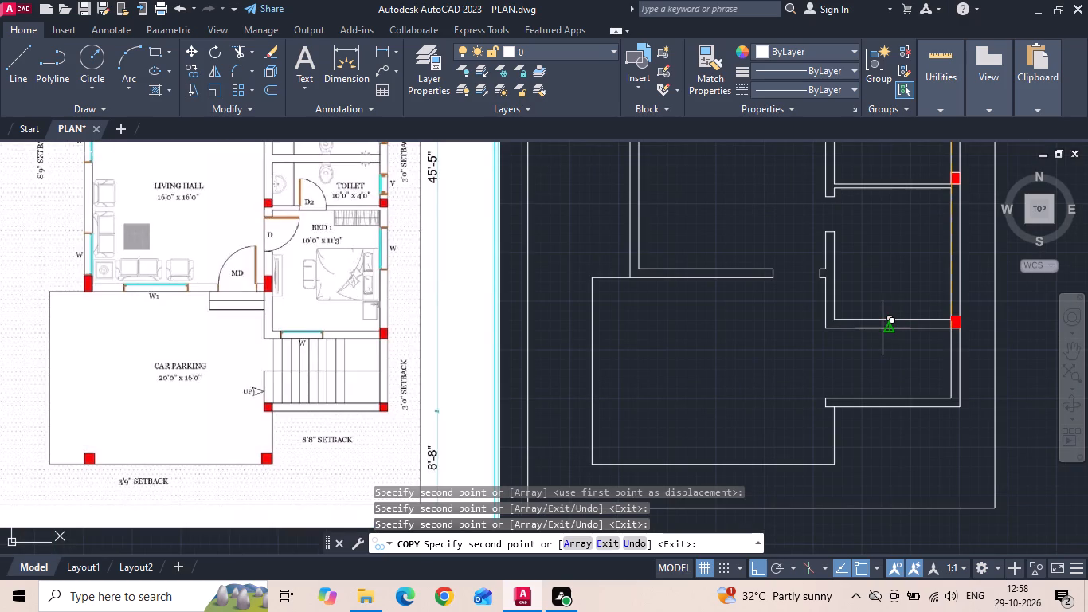
key(Escape)
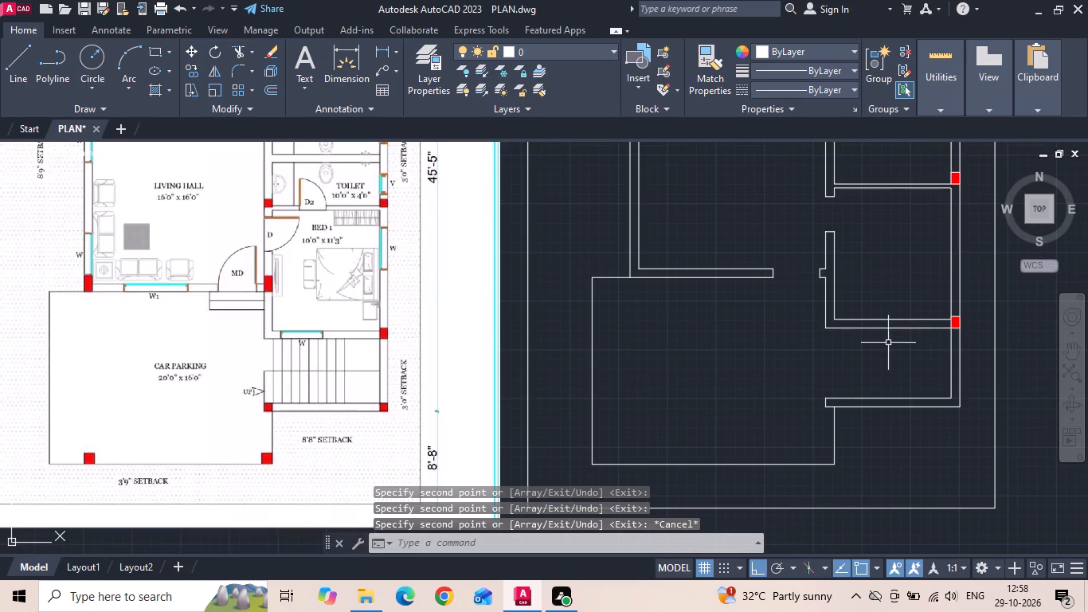
Copy the column at Bed 1's lower-right corner straight down to the staircase's lower-right outer corner, flush with the outer faces.
scroll(968, 355, up, 2)
middle_drag(951, 351, 745, 351)
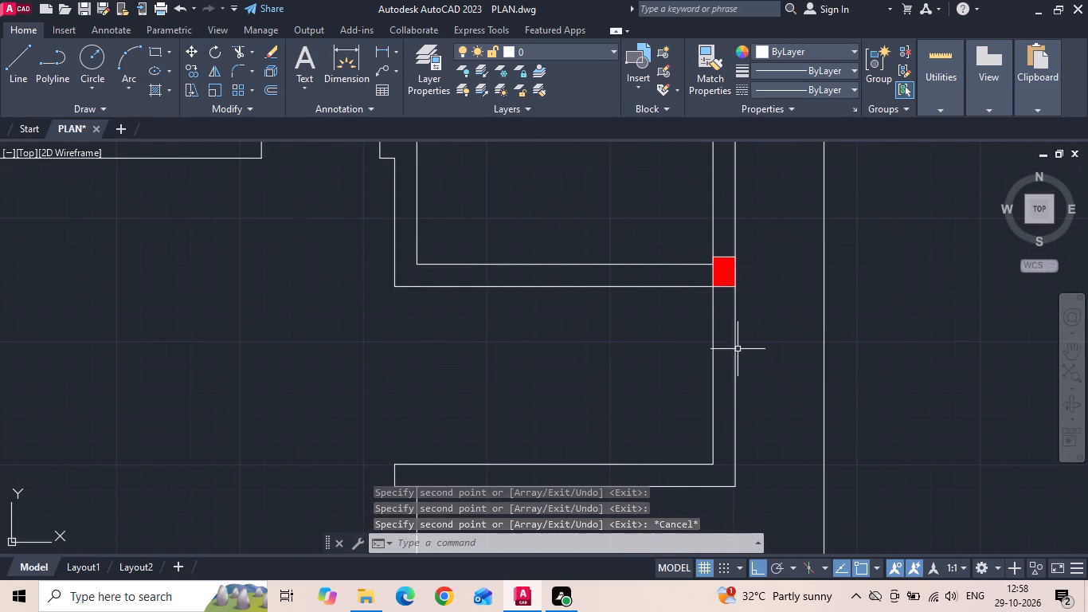
scroll(705, 347, up, 2)
scroll(726, 301, down, 2)
drag(739, 277, 739, 270)
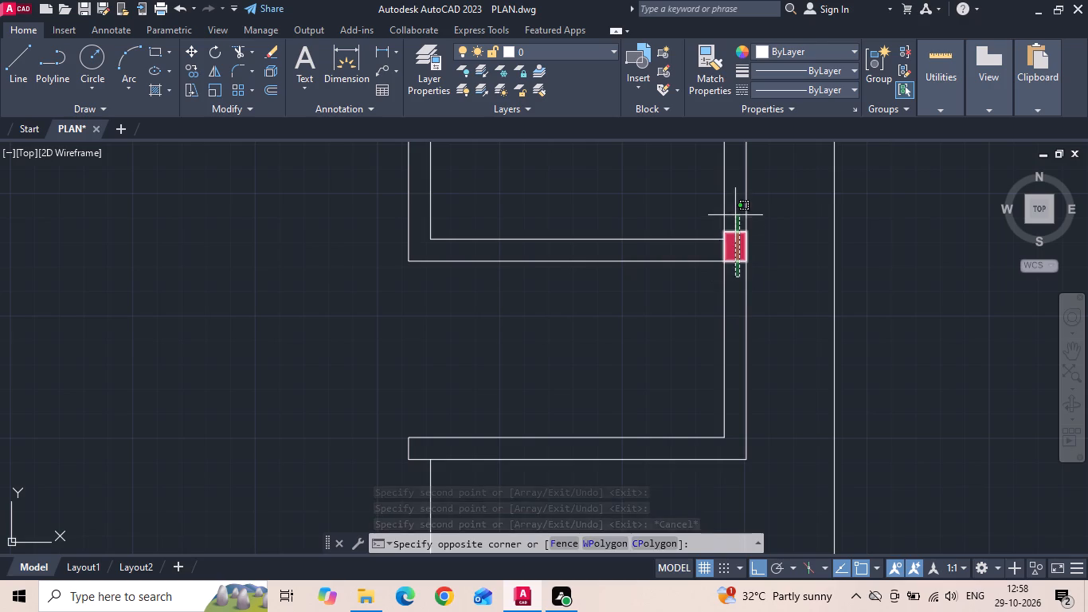
click(735, 215)
right_click(735, 214)
click(758, 325)
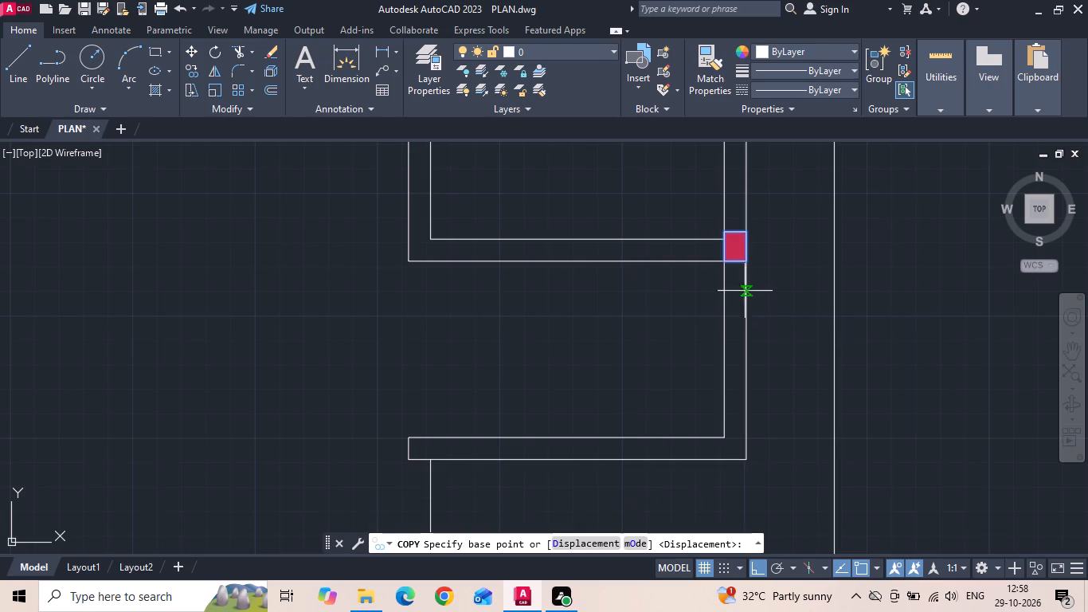
click(744, 257)
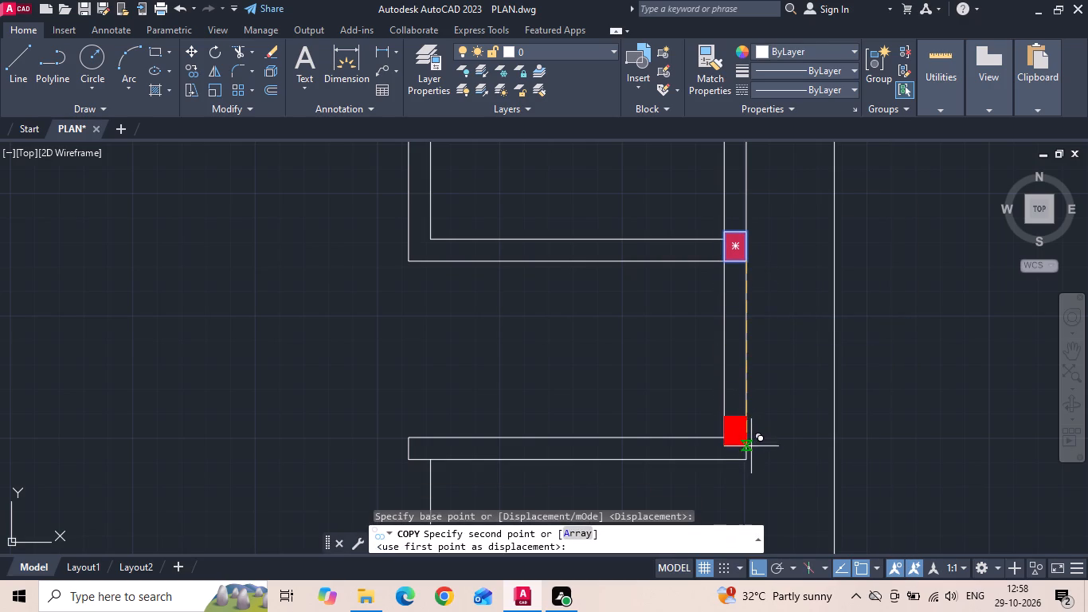
click(746, 456)
key(Escape)
Shorten the staircase corner column by 3 inches from its upper edge so it fits within the wall thickness.
scroll(744, 457, up, 3)
click(697, 351)
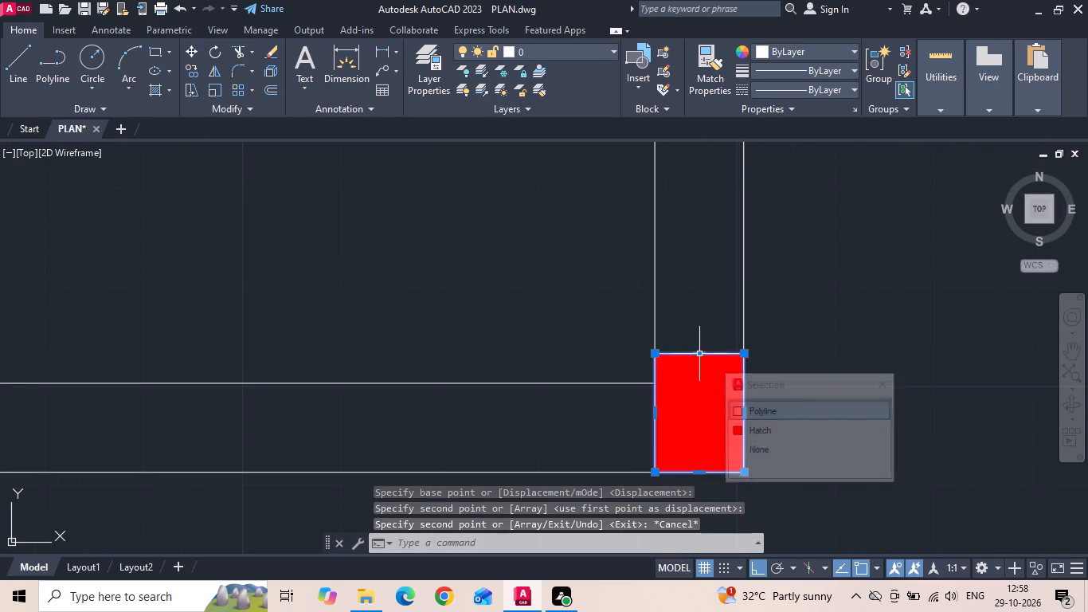
click(697, 354)
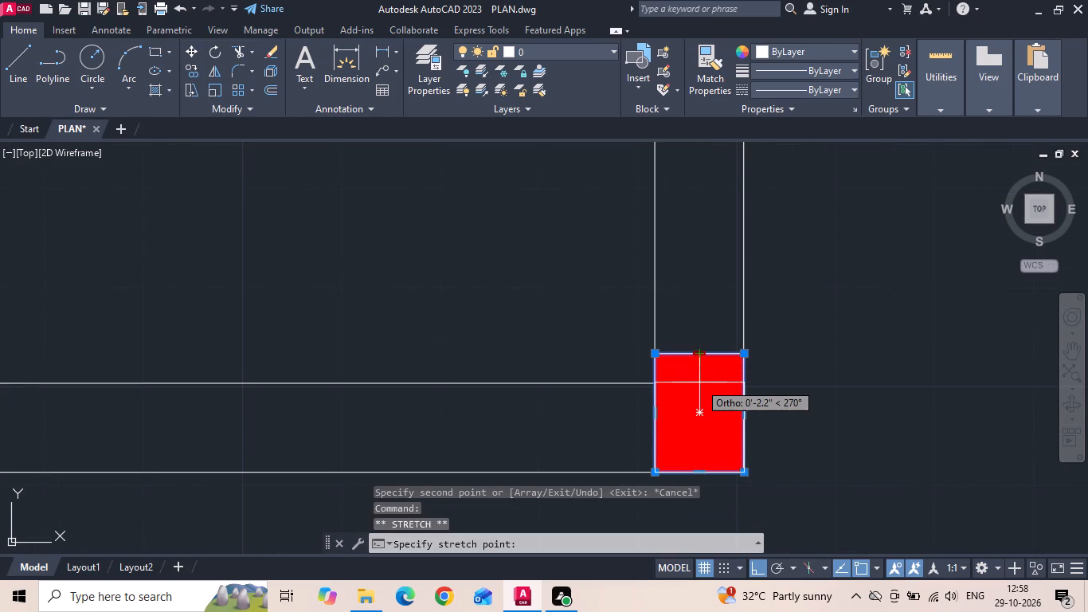
text(3)
key(space)
scroll(828, 350, down, 3)
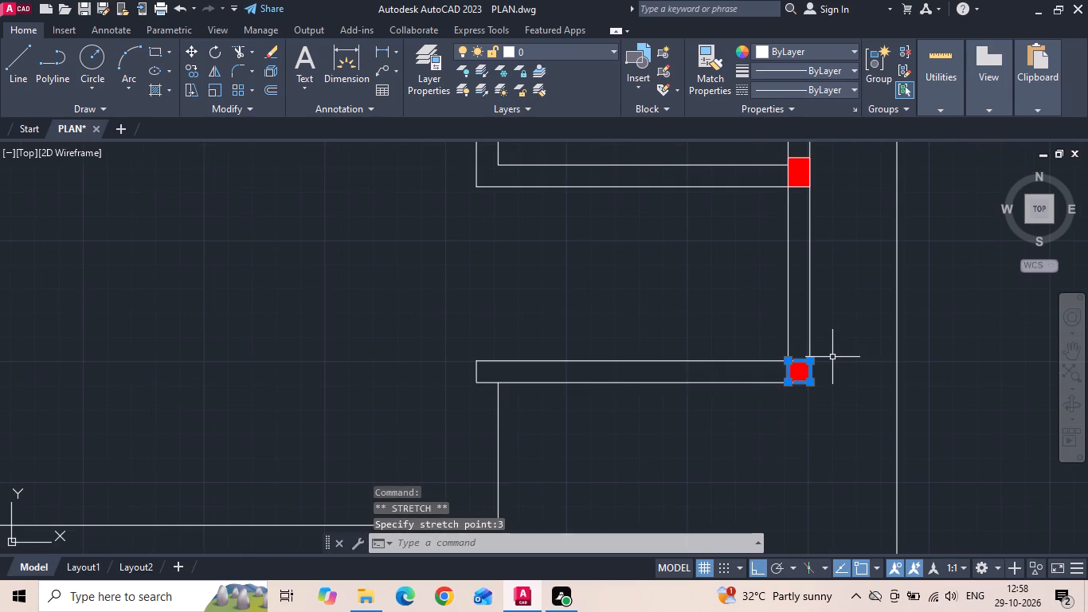
scroll(832, 357, down, 3)
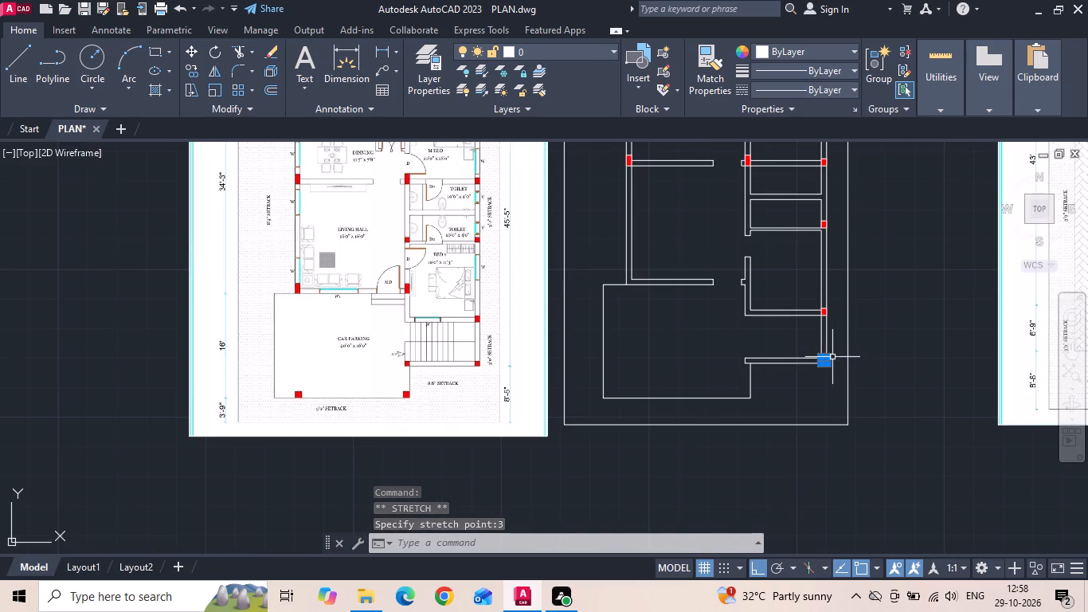
key(Escape)
Copy the square staircase corner column horizontally to the left end of the staircase's bottom wall.
scroll(830, 359, up, 4)
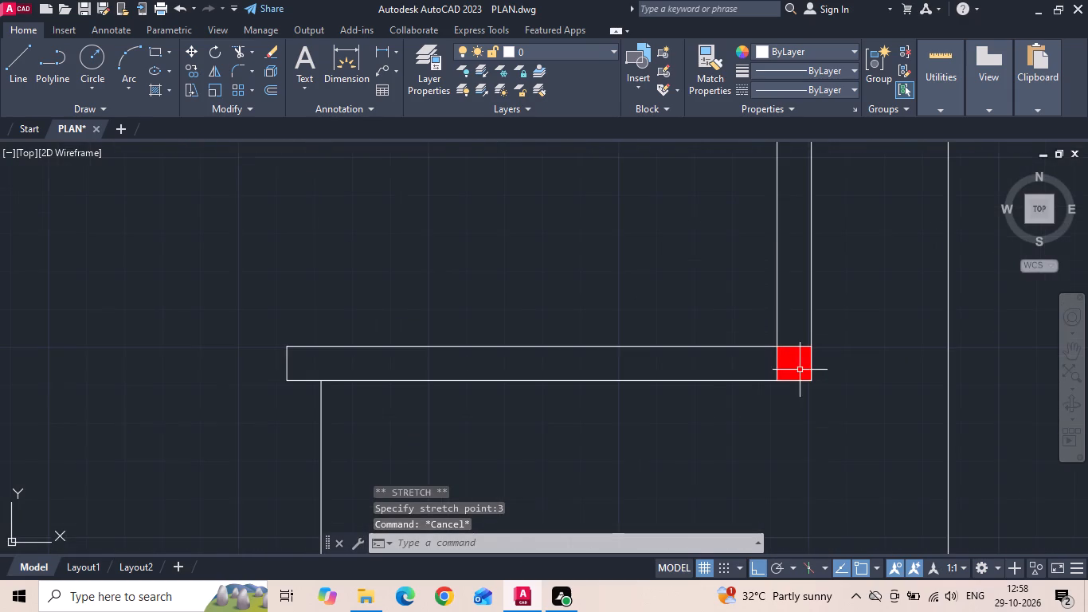
scroll(798, 370, up, 1)
click(791, 312)
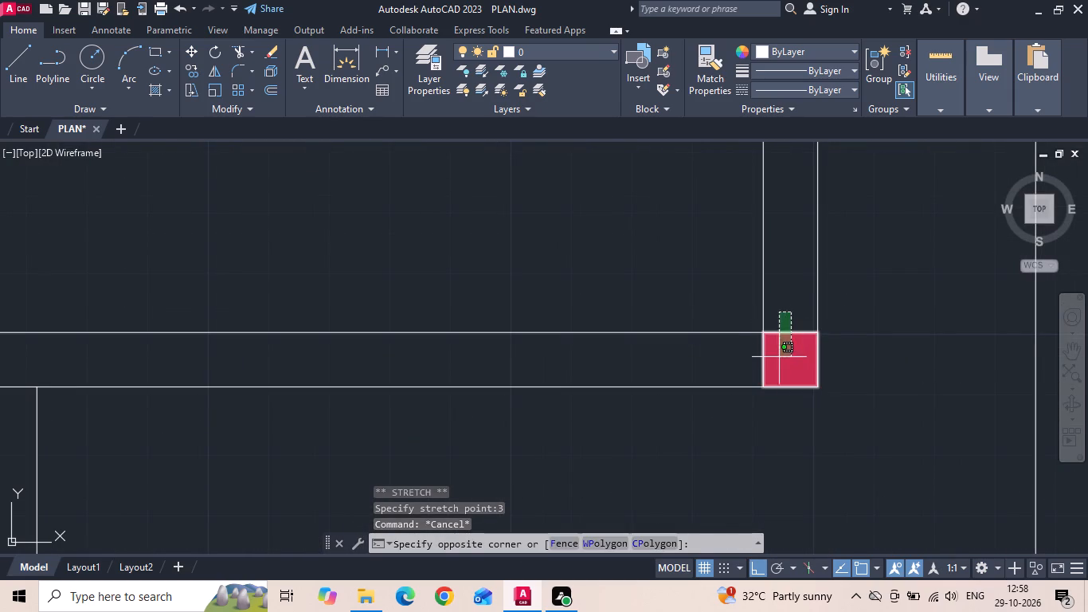
click(777, 358)
right_click(777, 359)
click(813, 335)
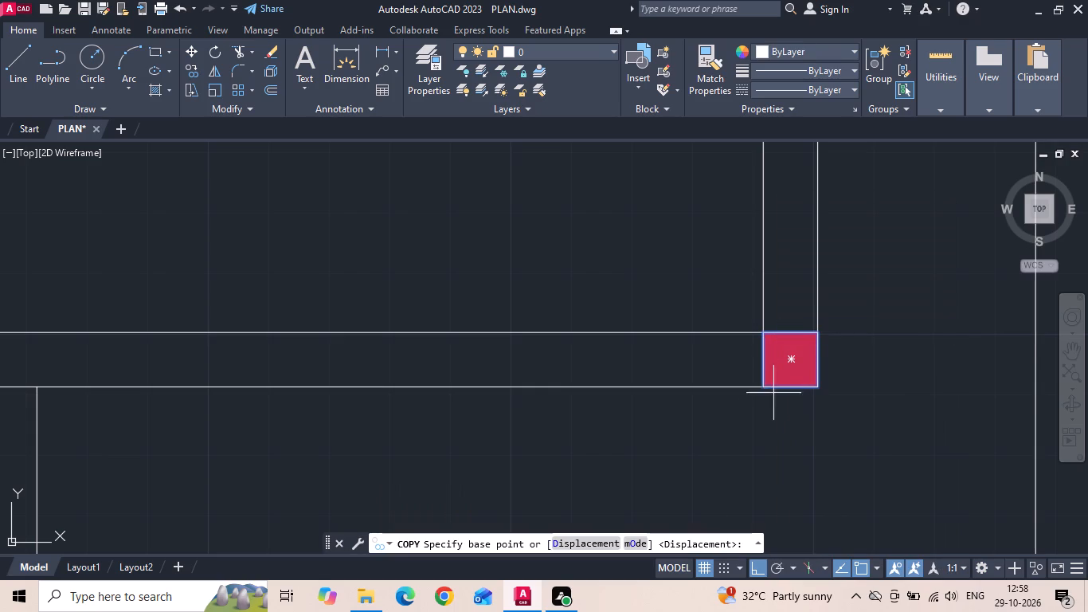
scroll(761, 393, up, 2)
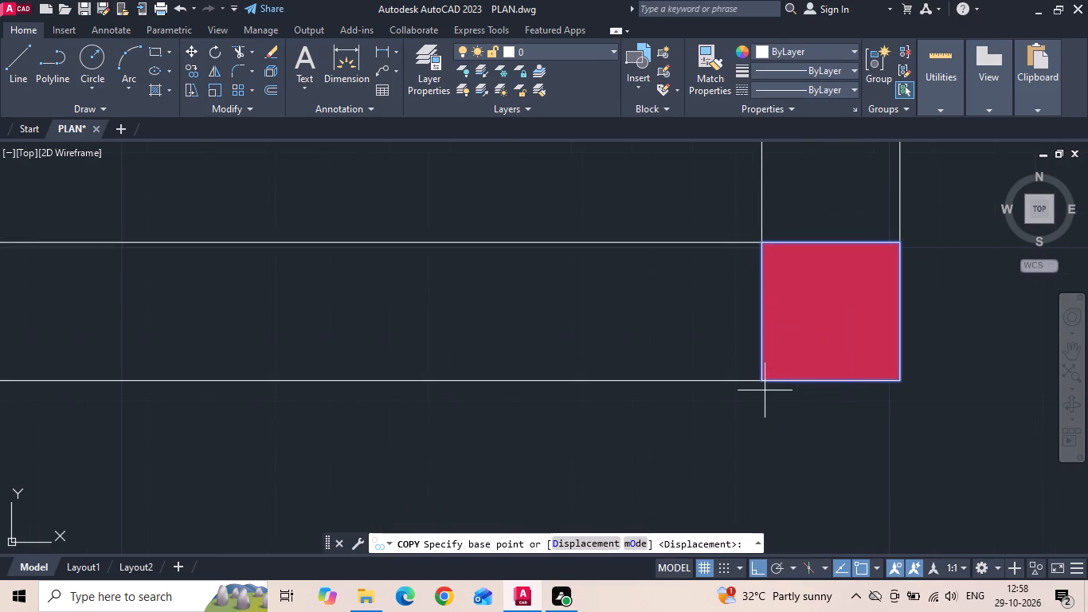
click(761, 378)
scroll(761, 378, down, 4)
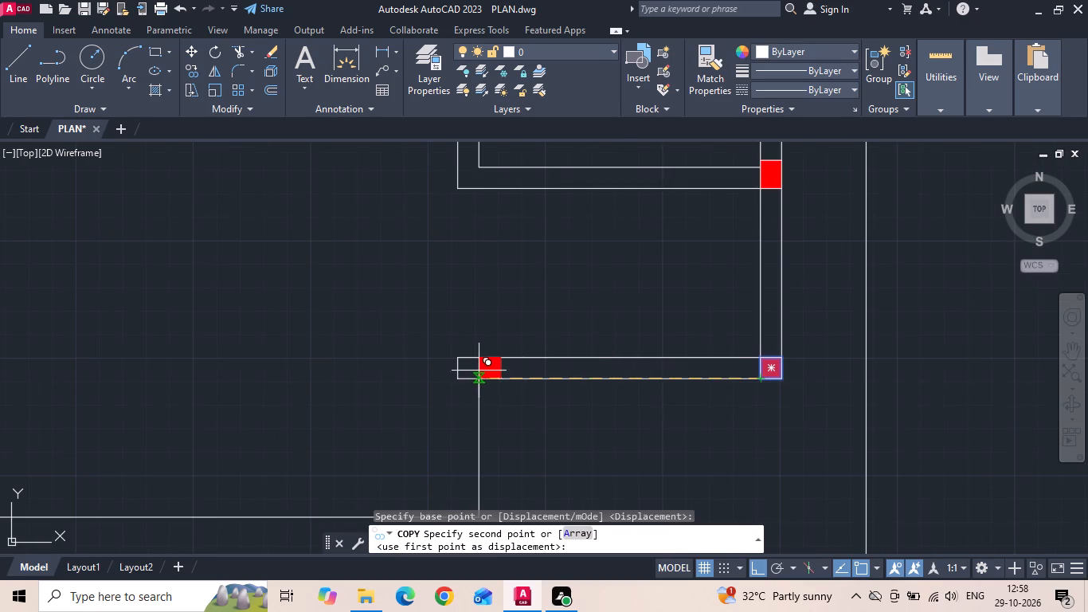
scroll(479, 371, up, 1)
click(447, 386)
scroll(624, 394, down, 4)
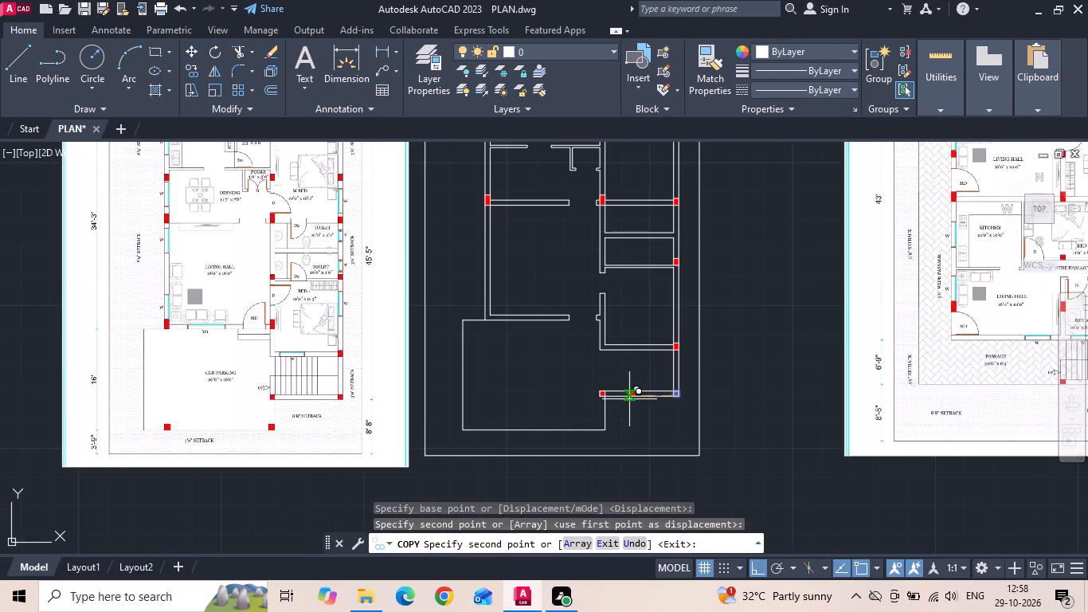
key(Escape)
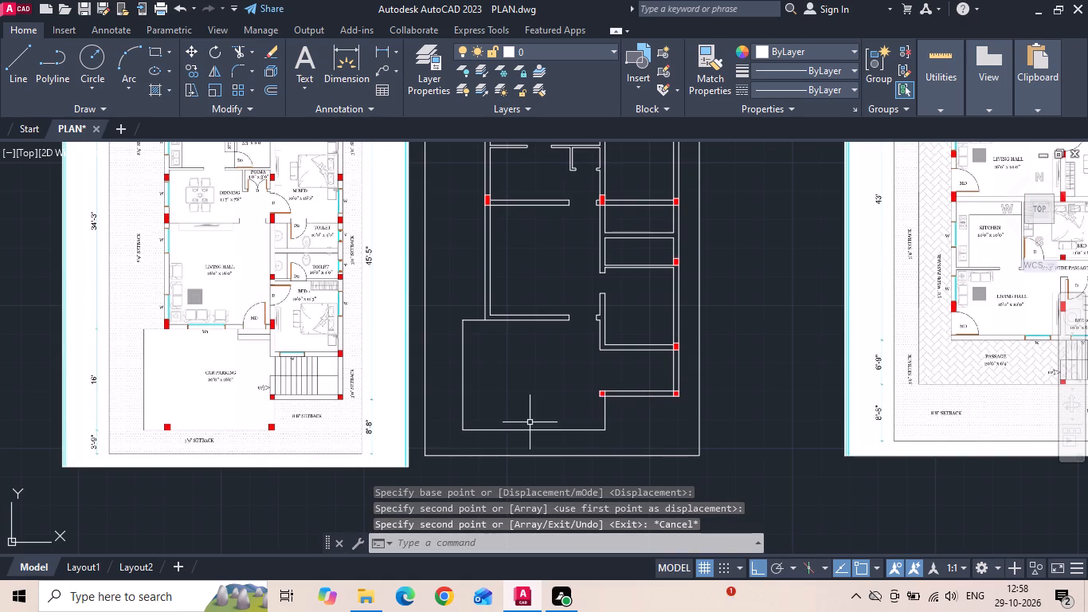
Measure the width of the car parking's lower-right corner column in the reference image.
scroll(244, 406, up, 2)
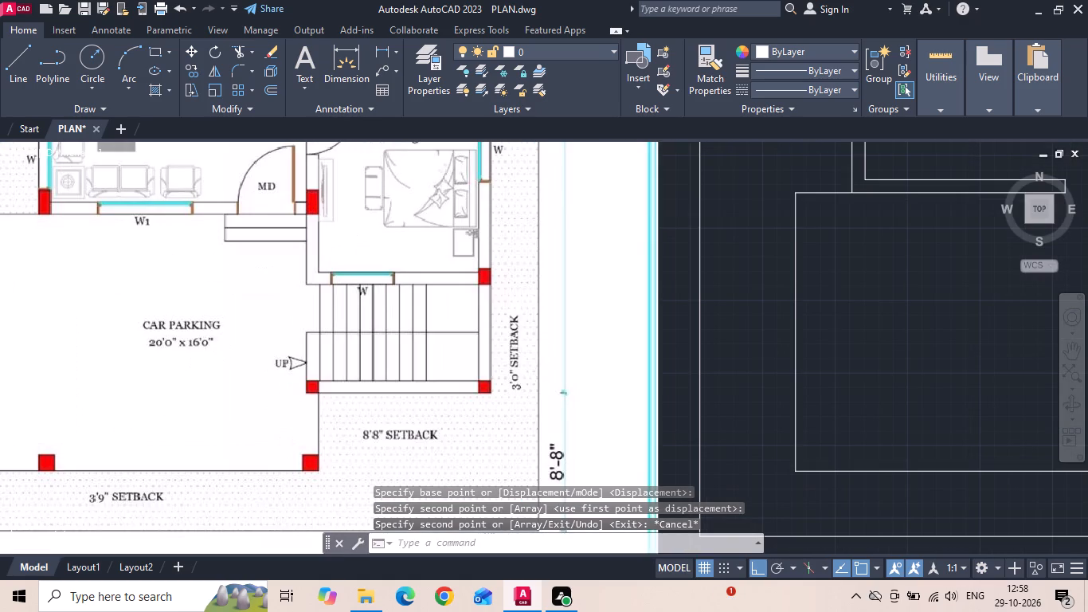
click(376, 53)
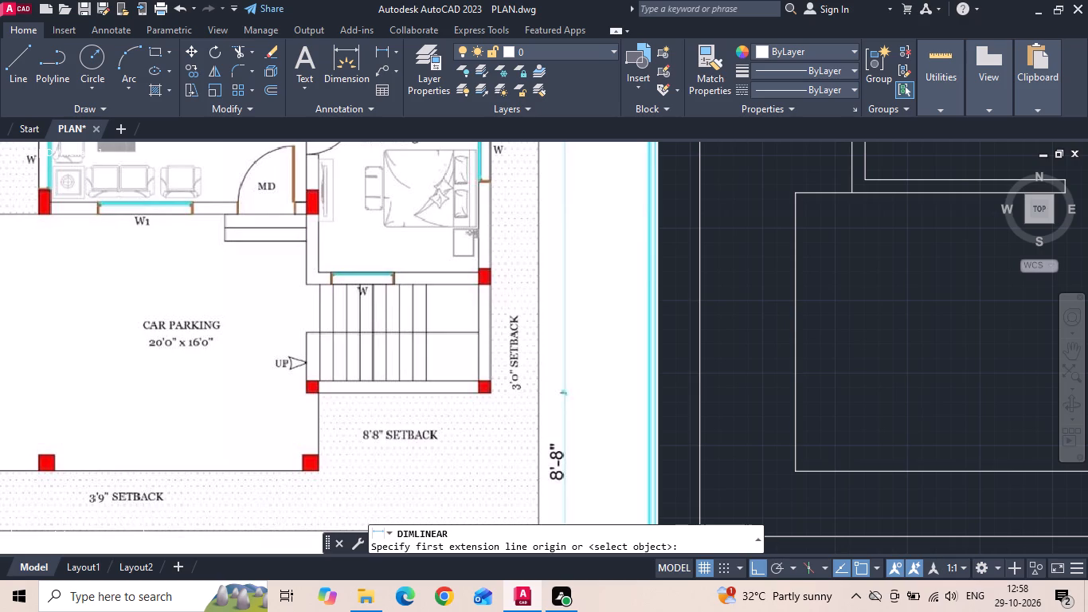
scroll(162, 532, up, 2)
scroll(326, 512, down, 1)
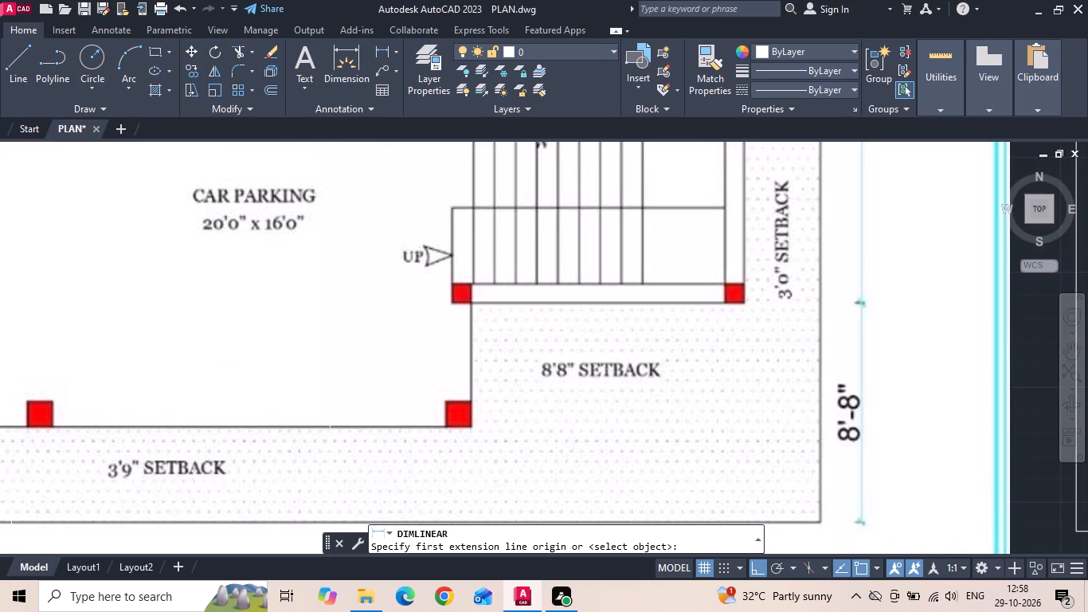
click(441, 402)
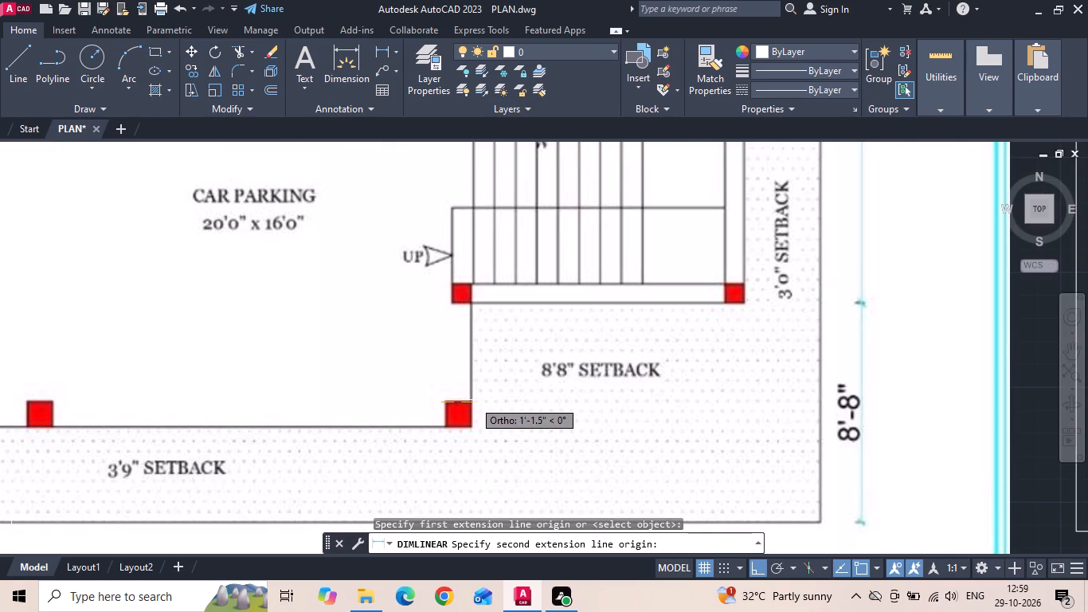
scroll(473, 400, up, 1)
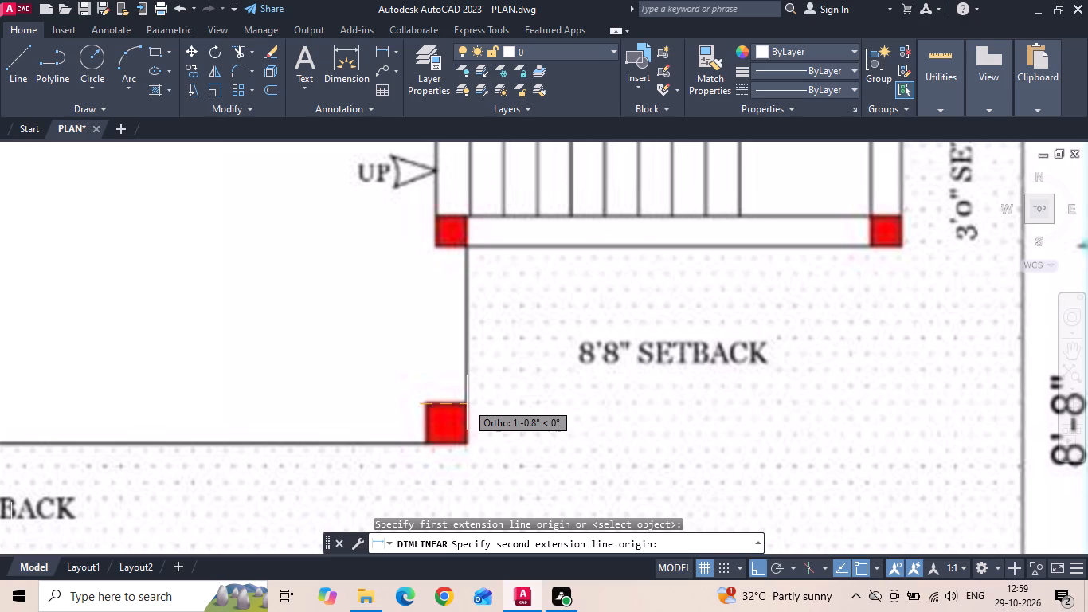
key(Escape)
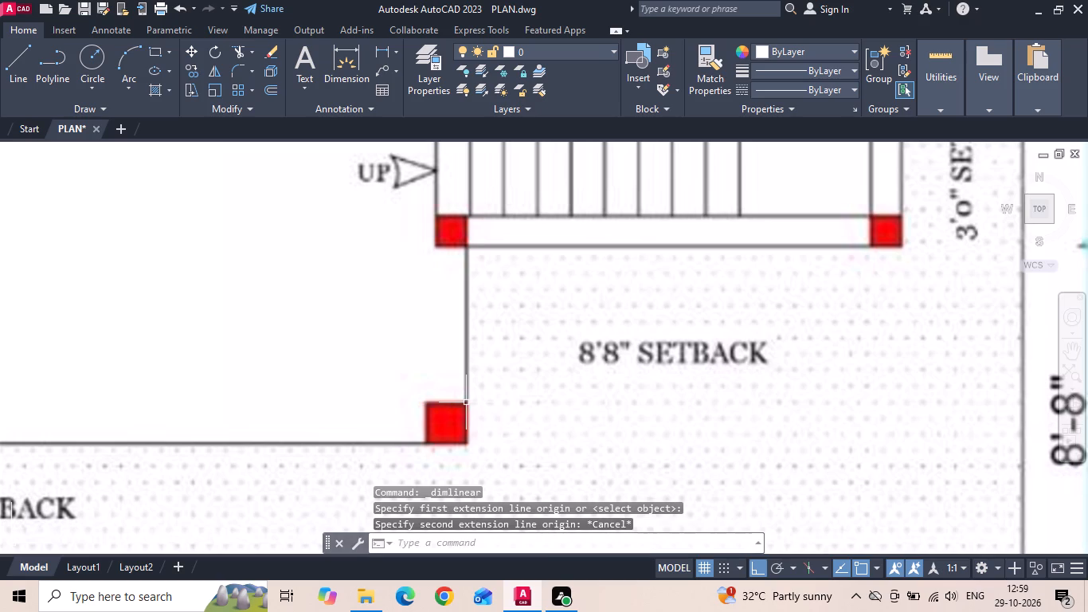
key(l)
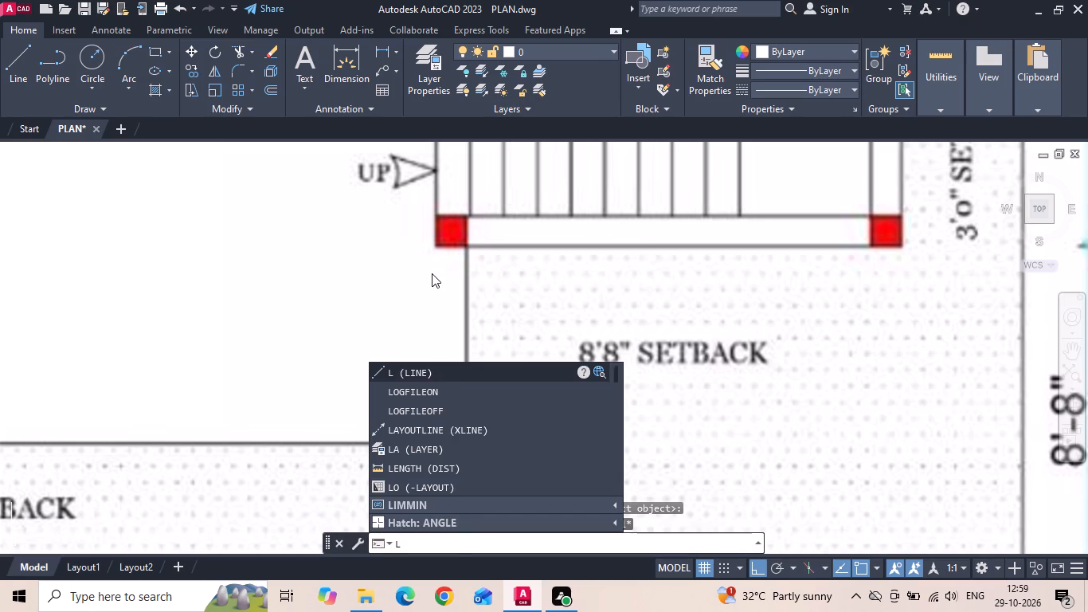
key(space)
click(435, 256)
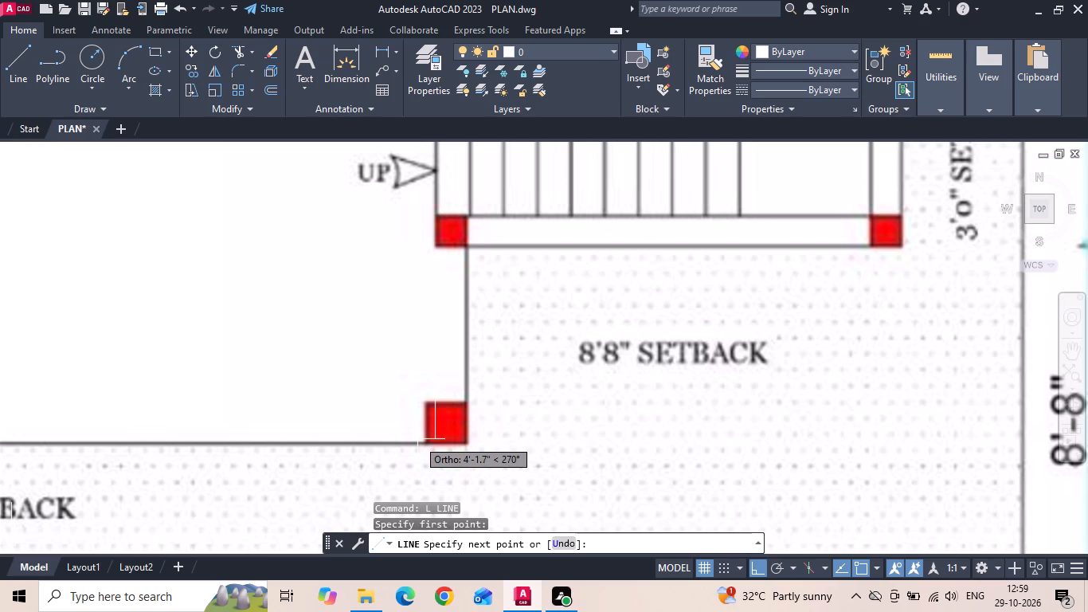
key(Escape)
Draw a 12 by 12 inch square column outline inside the car parking area of the drafted plan.
text(REC)
key(space)
scroll(376, 386, down, 3)
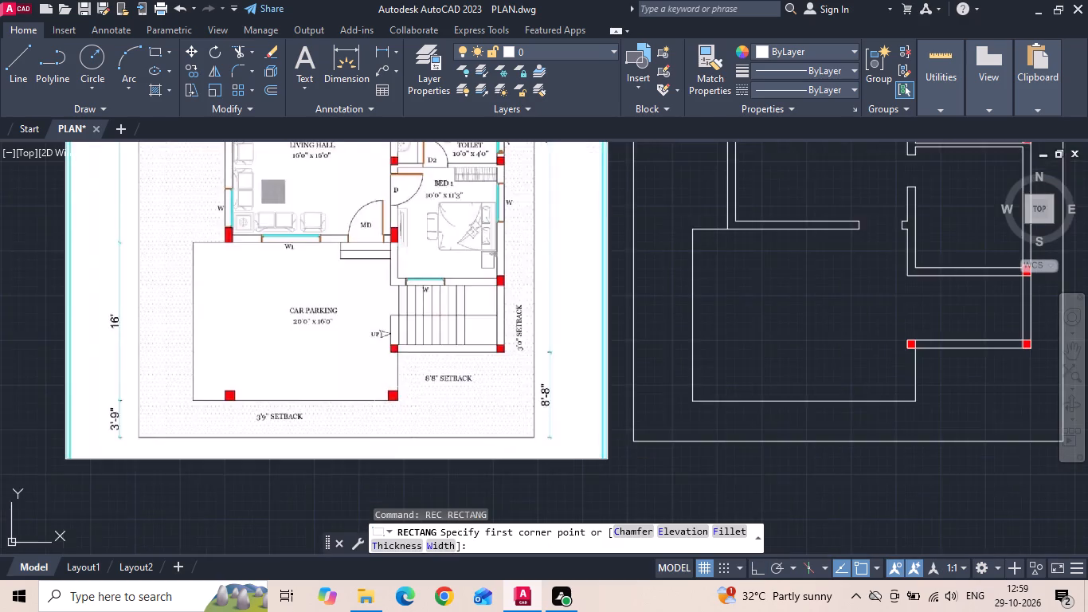
scroll(374, 387, down, 1)
scroll(616, 375, up, 1)
drag(582, 367, 605, 351)
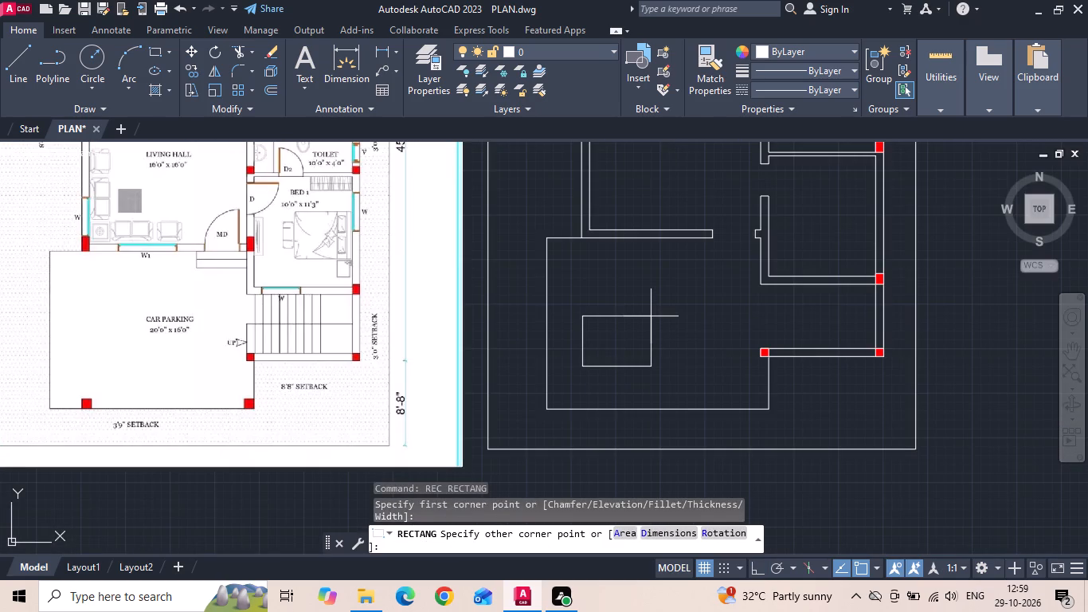
text(D)
key(space)
text(12)
key(Return)
text(12)
key(Return)
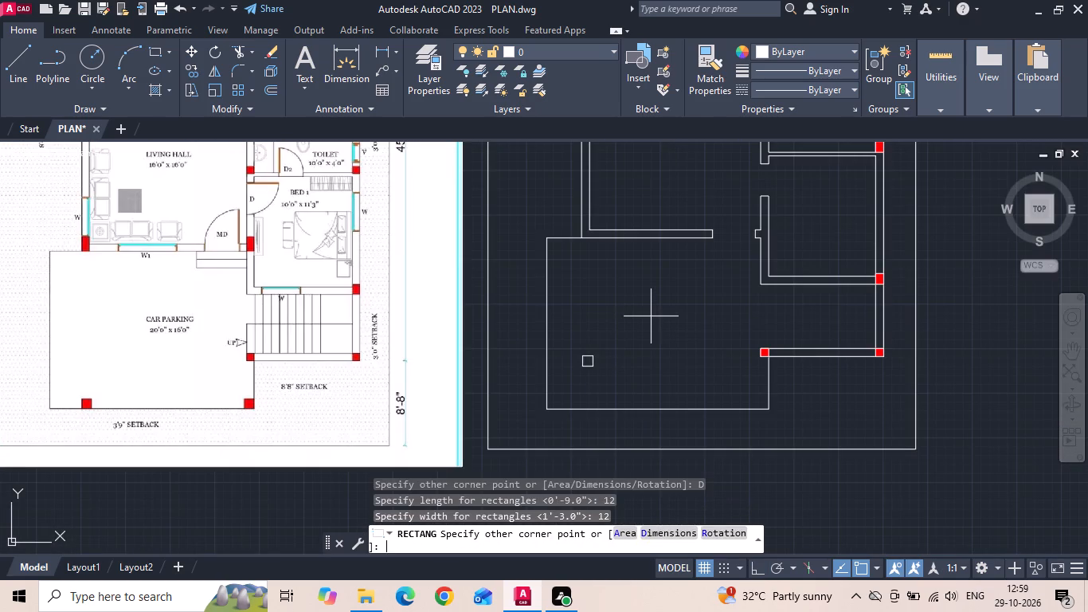
click(650, 316)
Fill the new square column outline in the car parking with a solid red hatch.
text(H)
key(space)
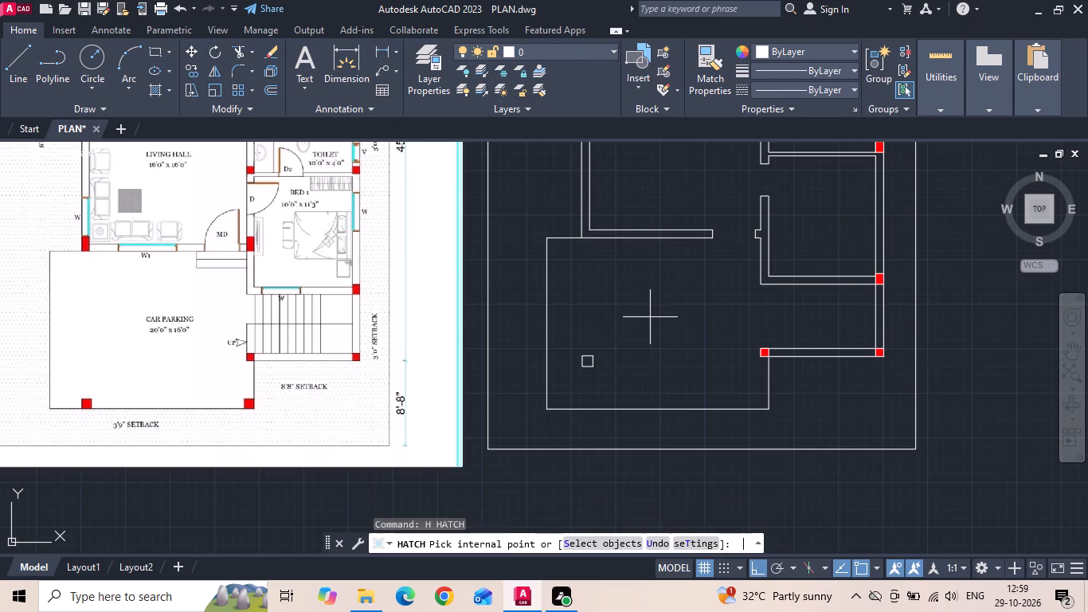
scroll(601, 371, up, 1)
click(579, 361)
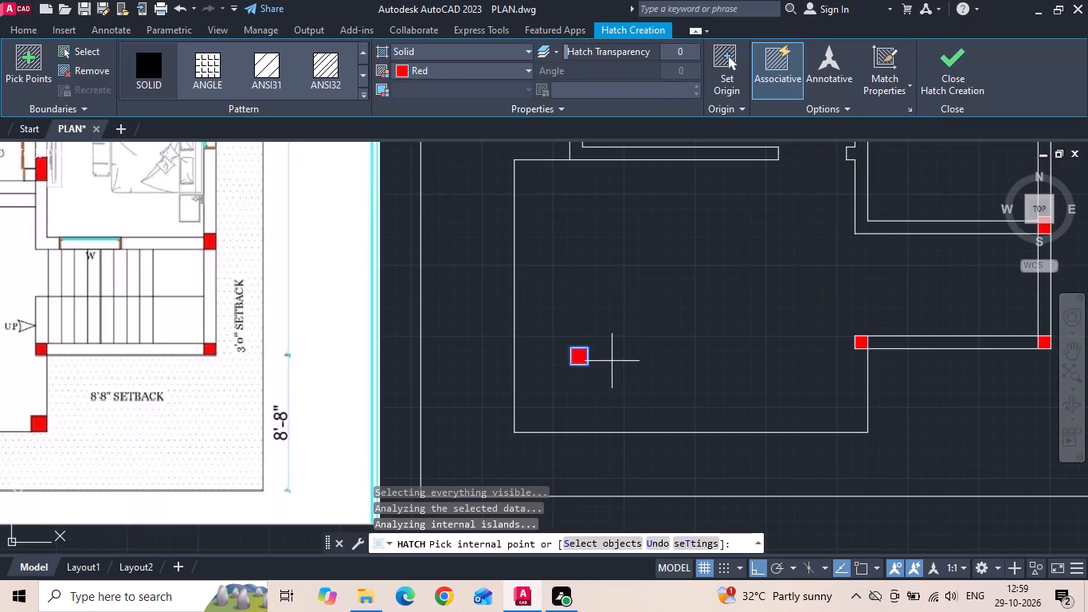
key(space)
Move the hatched square column by its lower-right corner onto the car parking outline's lower-right corner.
scroll(611, 383, down, 2)
scroll(610, 385, up, 1)
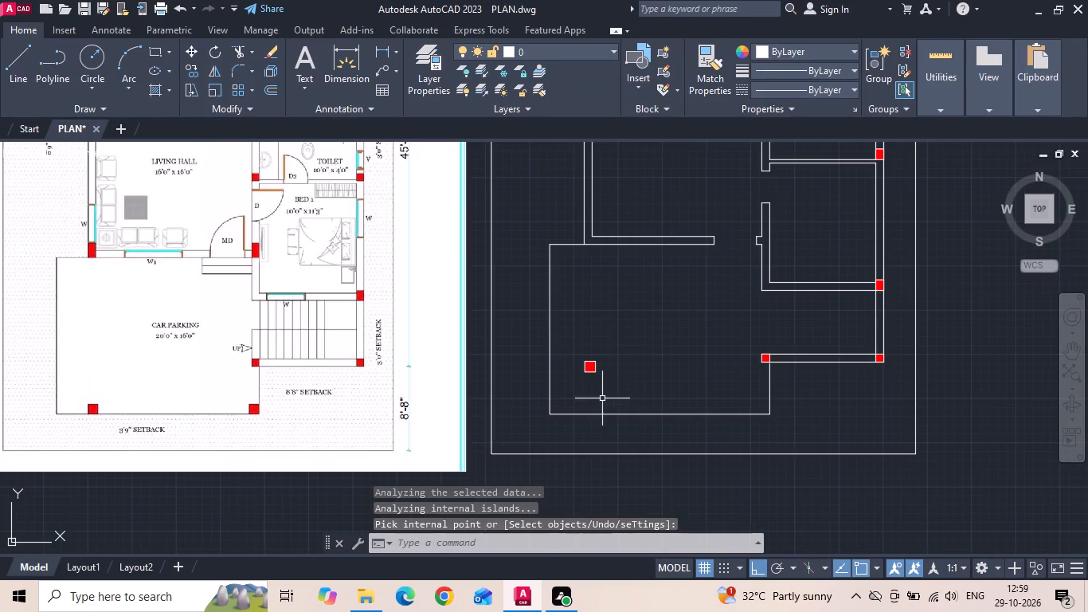
click(602, 398)
click(567, 325)
right_click(567, 325)
click(605, 314)
scroll(612, 386, up, 2)
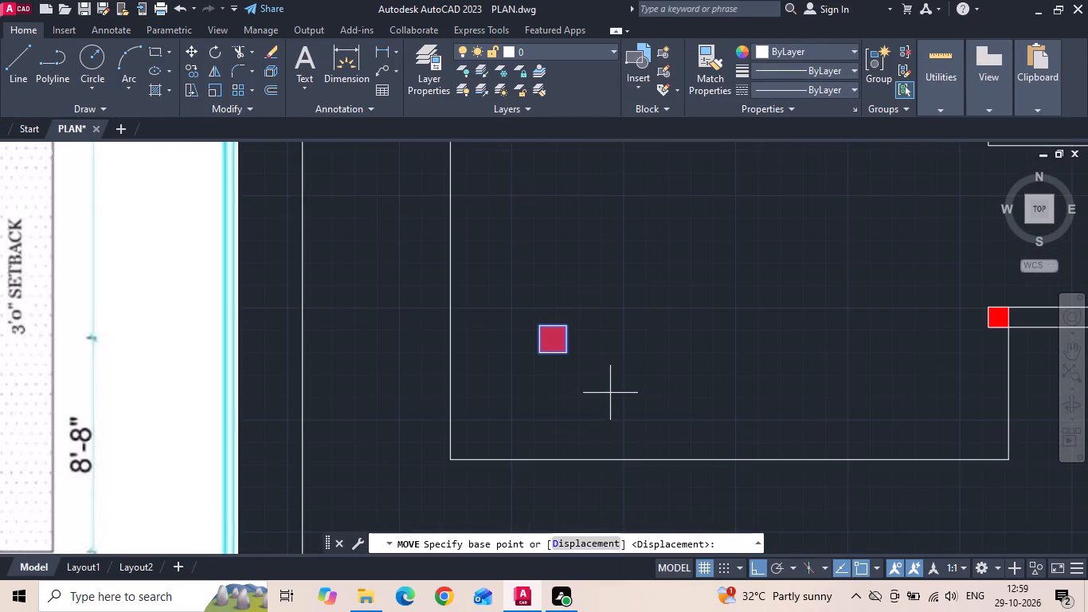
click(569, 354)
scroll(569, 354, down, 2)
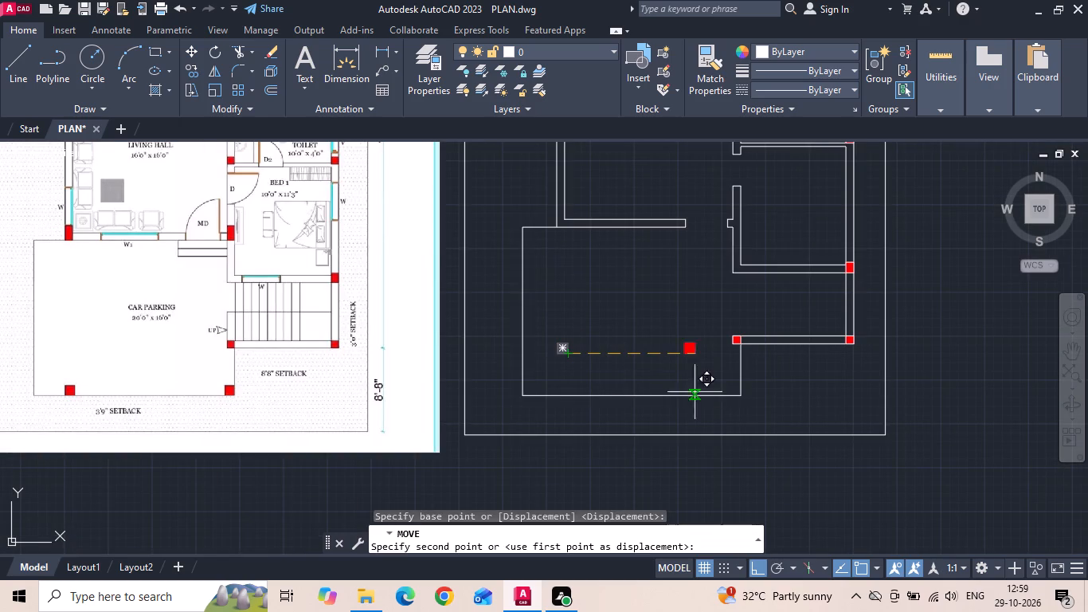
scroll(753, 403, up, 2)
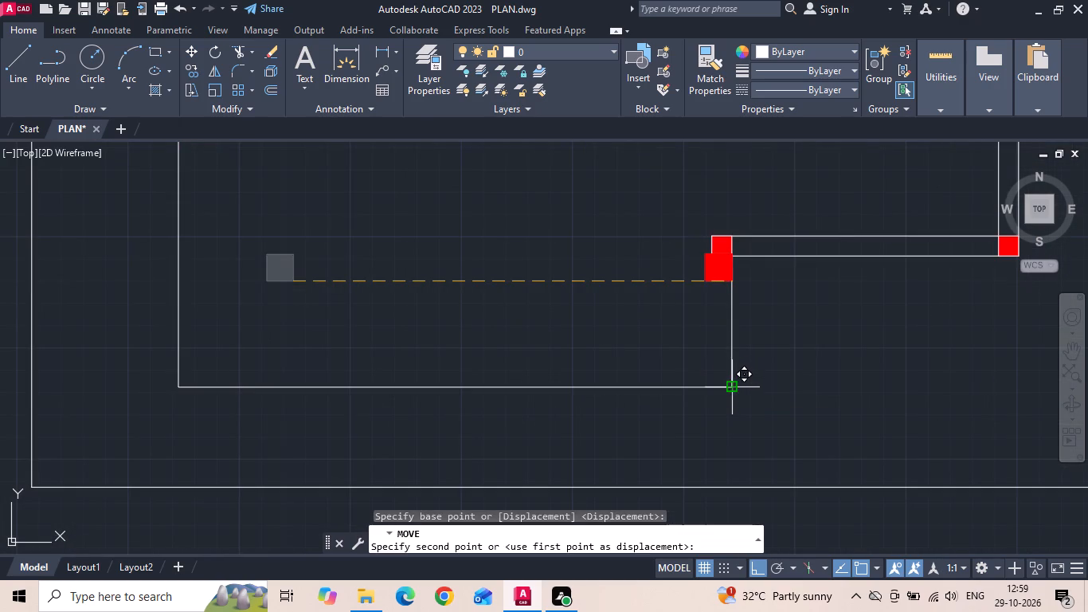
click(734, 386)
key(Escape)
scroll(718, 416, down, 2)
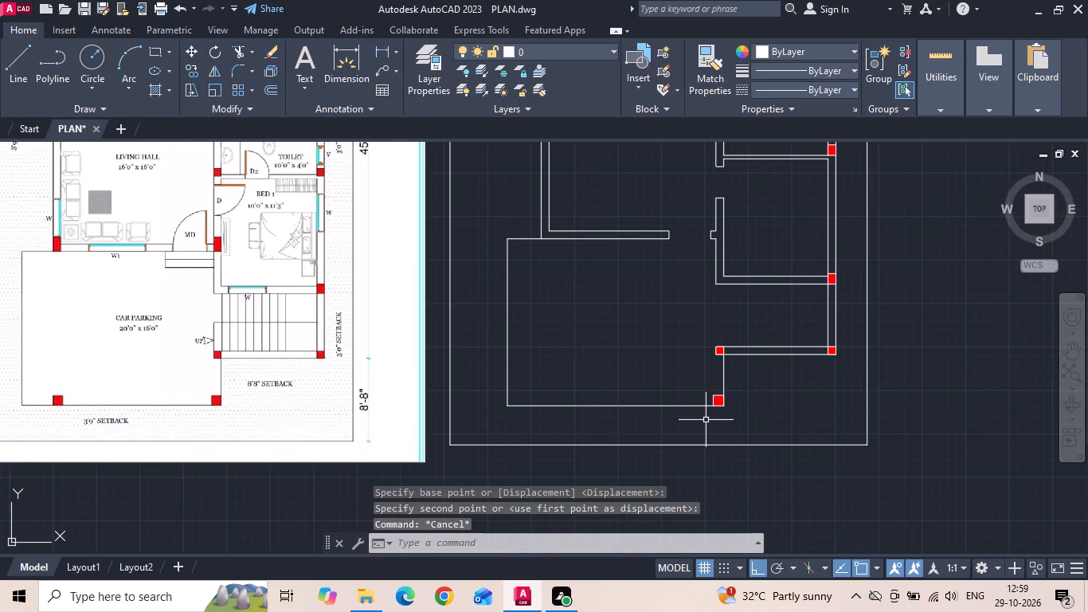
Copy the column at the M Bed bottom wall's left junction down to where the living hall's bottom wall stub meets Bed 1's left wall.
scroll(270, 273, up, 2)
scroll(517, 349, down, 1)
middle_drag(299, 287, 426, 338)
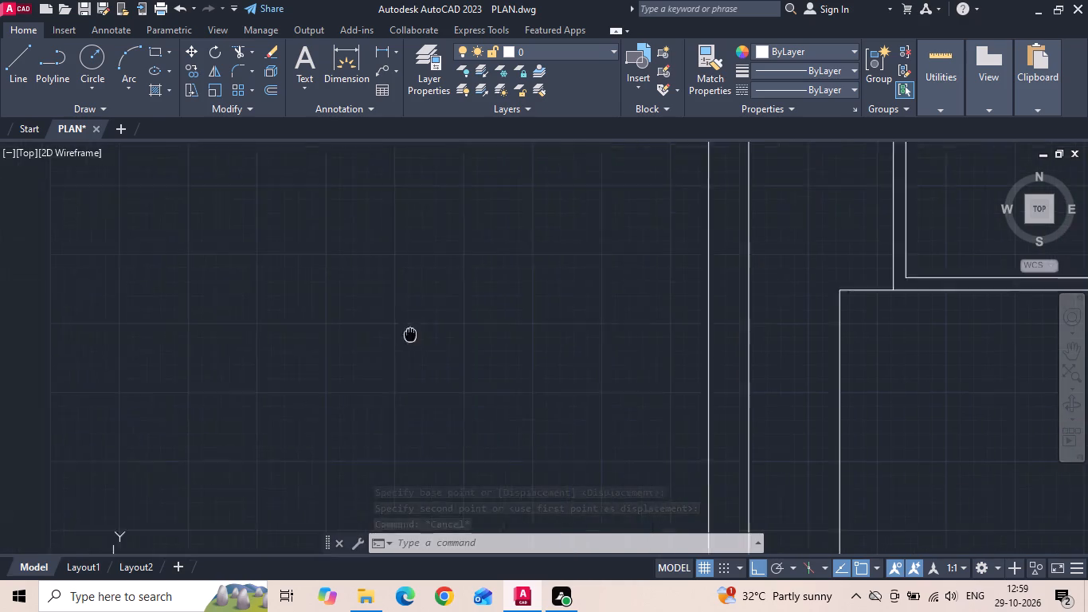
middle_drag(426, 338, 445, 341)
scroll(409, 331, down, 2)
middle_drag(609, 338, 559, 359)
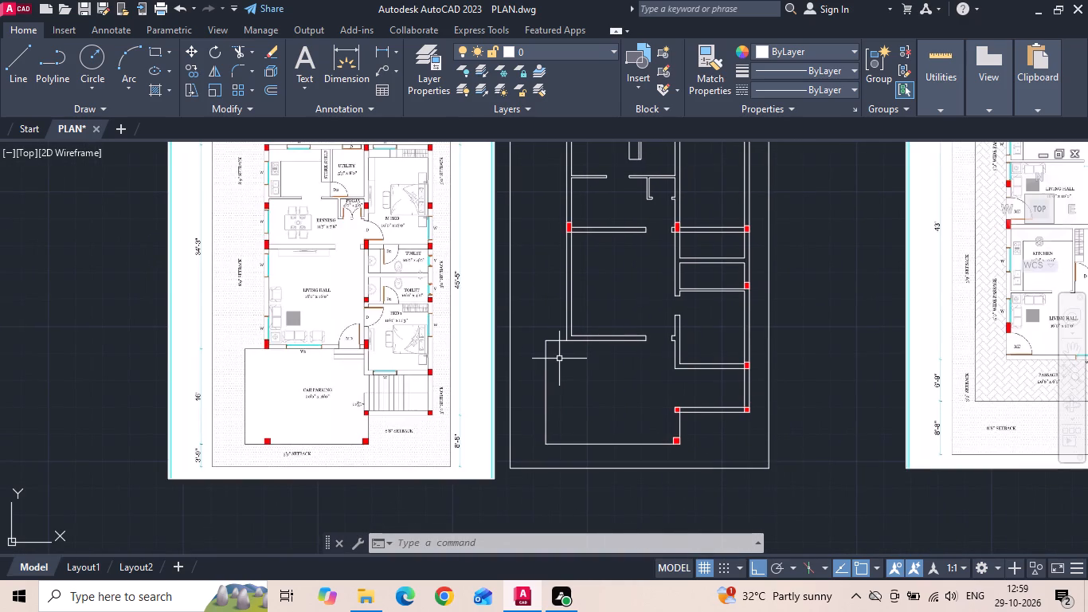
scroll(702, 247, up, 1)
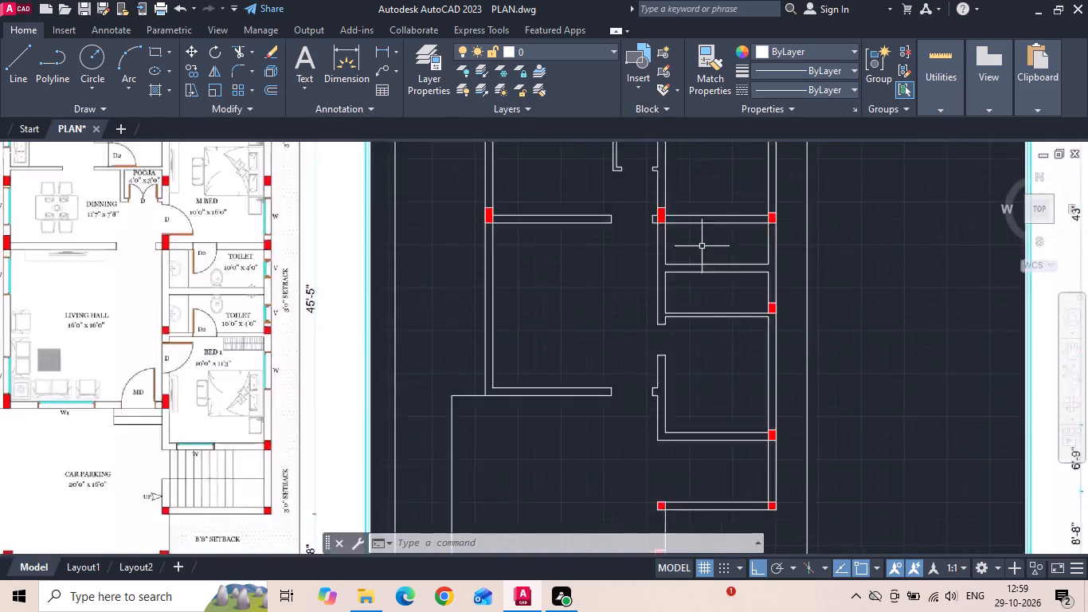
scroll(702, 246, up, 1)
scroll(634, 177, up, 2)
drag(640, 188, 636, 211)
click(633, 218)
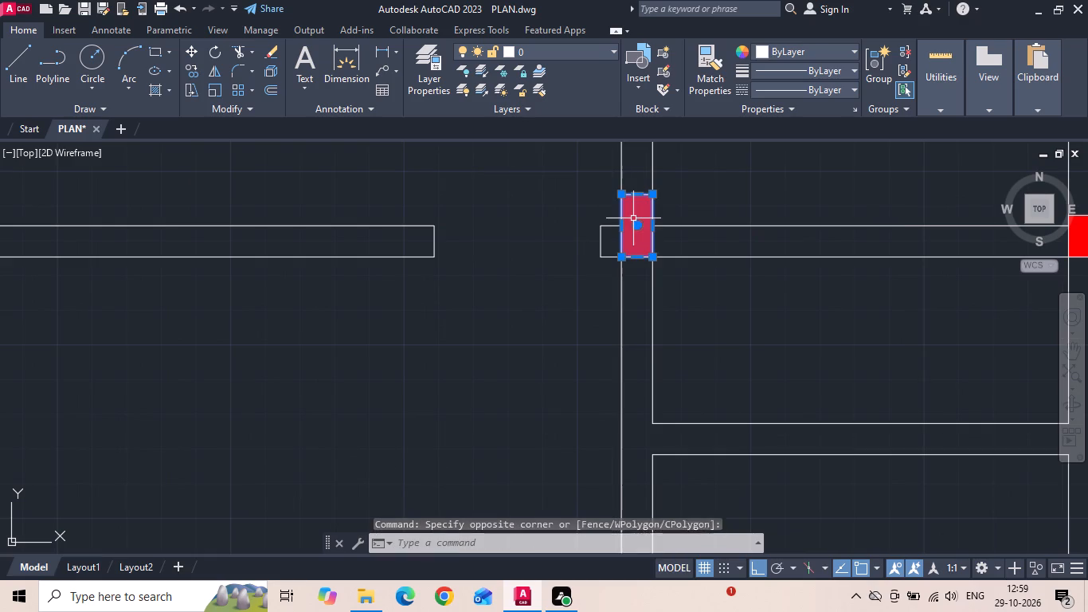
right_click(633, 218)
click(667, 335)
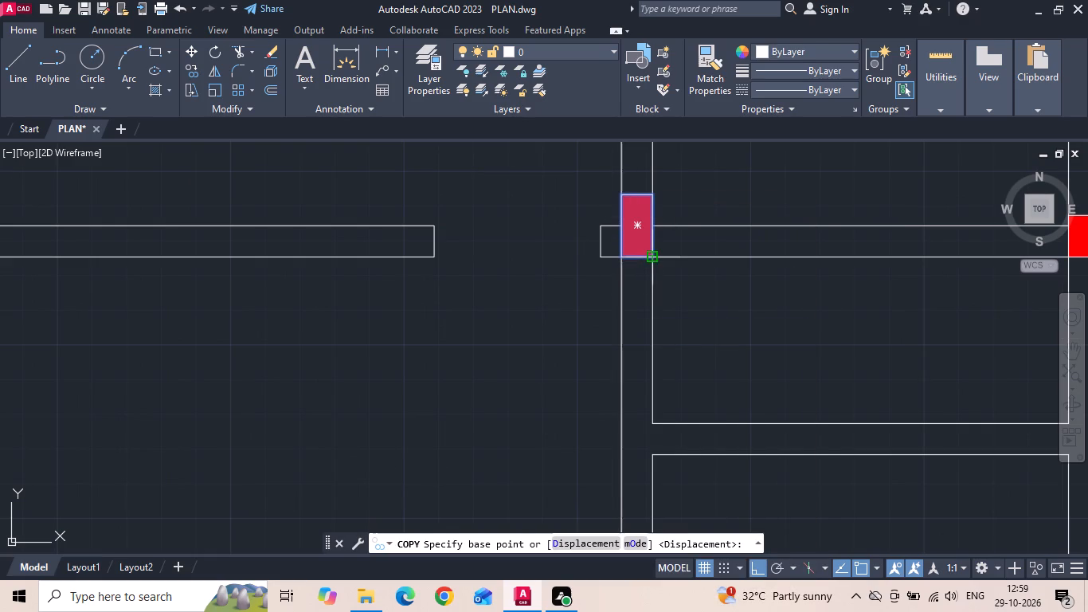
click(652, 253)
scroll(653, 253, down, 3)
scroll(654, 414, up, 3)
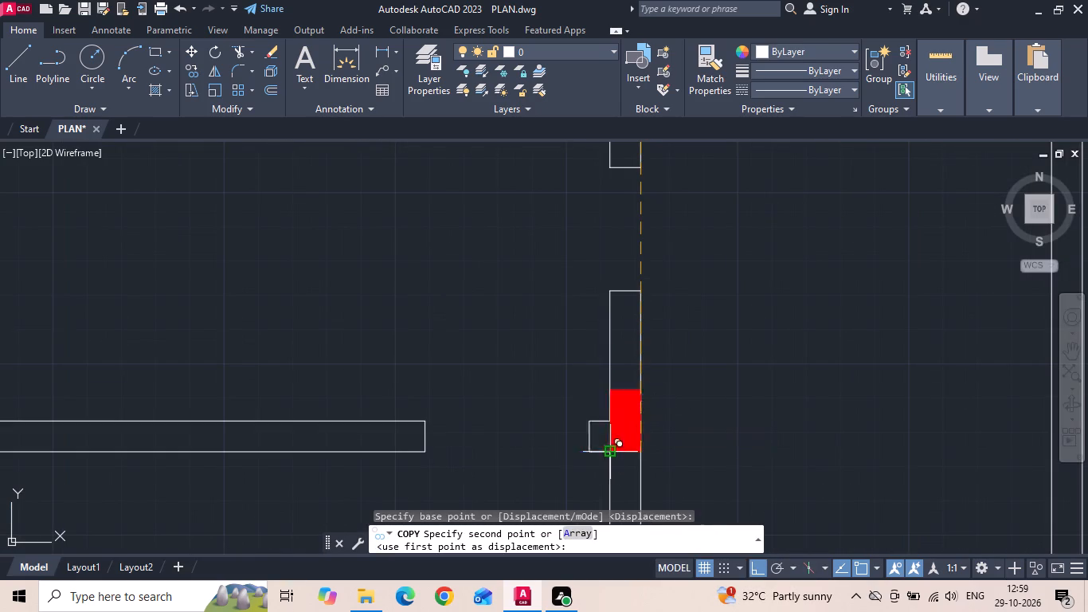
click(612, 456)
key(Escape)
Move the copied column right by its own width so it sits within Bed 1's left wall, flush with the stub's lower face.
scroll(622, 450, up, 2)
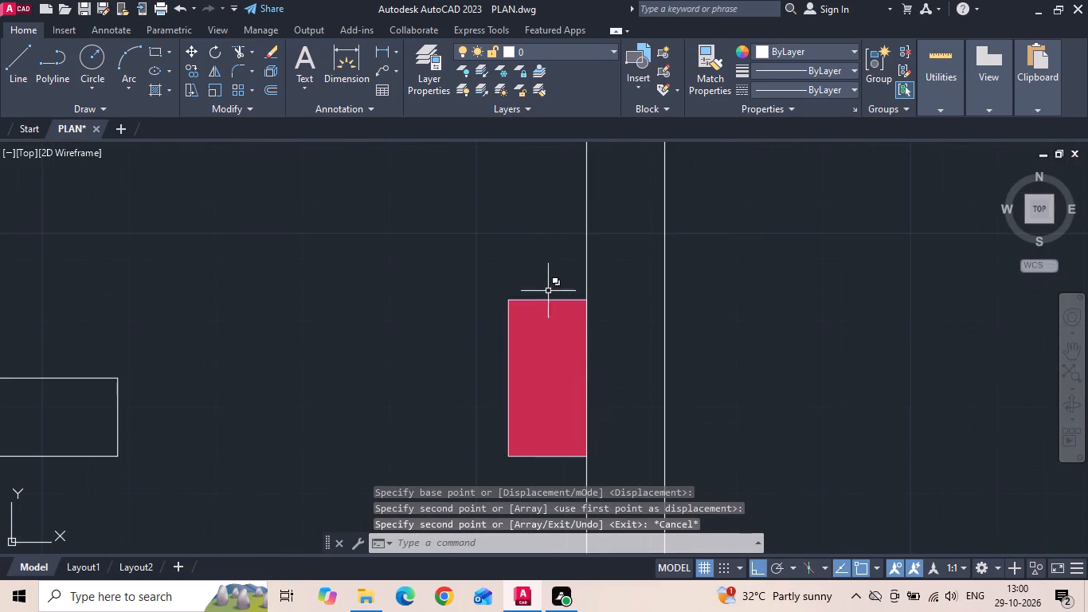
drag(539, 261, 501, 304)
click(490, 313)
right_click(489, 314)
click(514, 313)
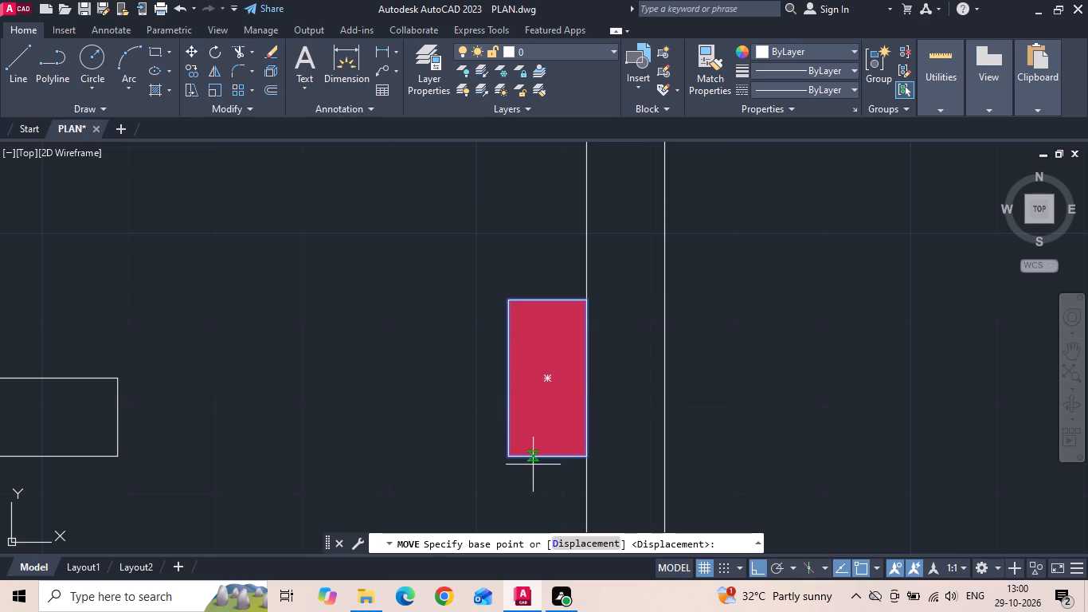
click(511, 454)
click(589, 461)
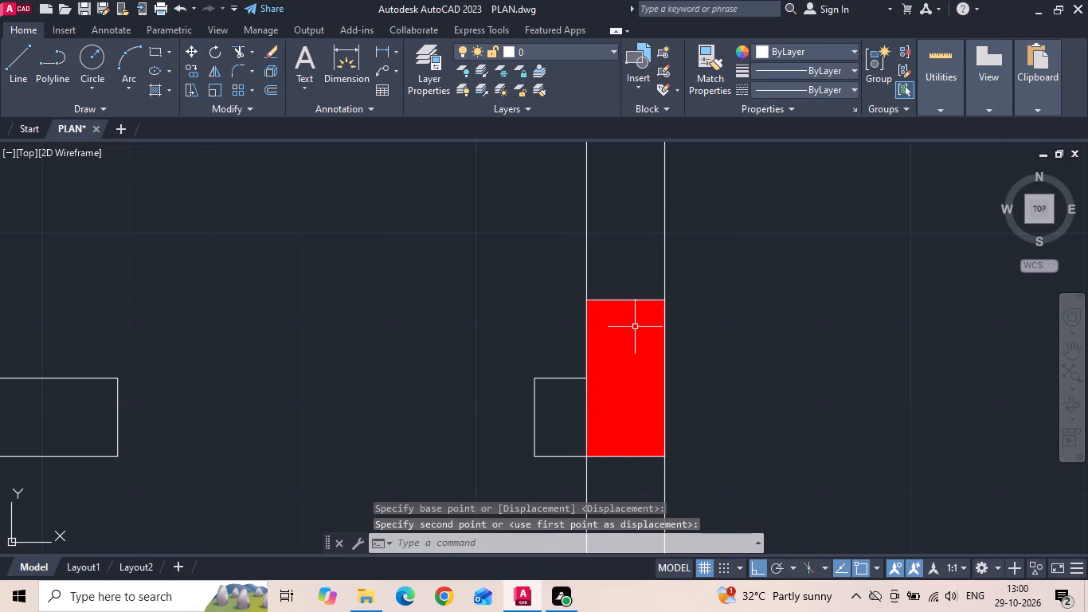
Copy the column in Bed 1's left wall horizontally to the living hall's lower-left outer corner.
drag(638, 270, 620, 324)
click(608, 351)
right_click(608, 351)
click(616, 331)
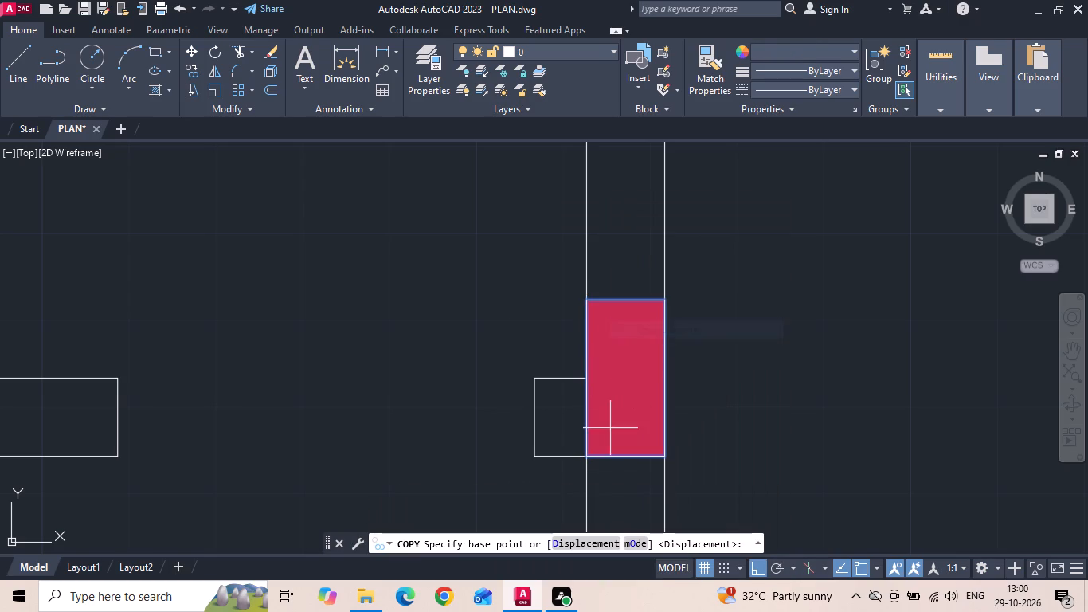
click(585, 457)
scroll(671, 432, down, 2)
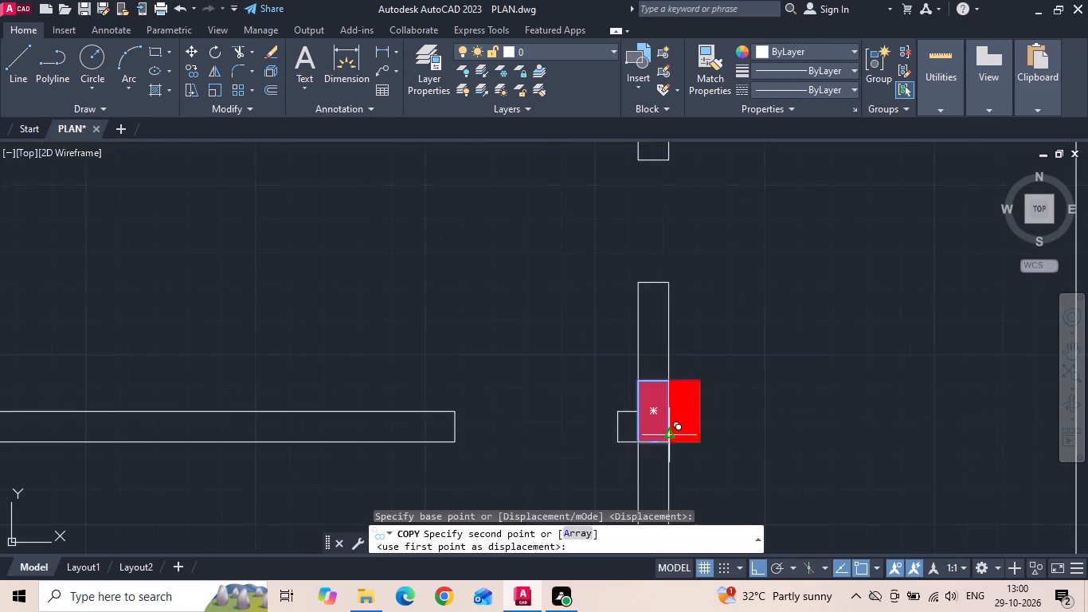
middle_drag(418, 453, 826, 381)
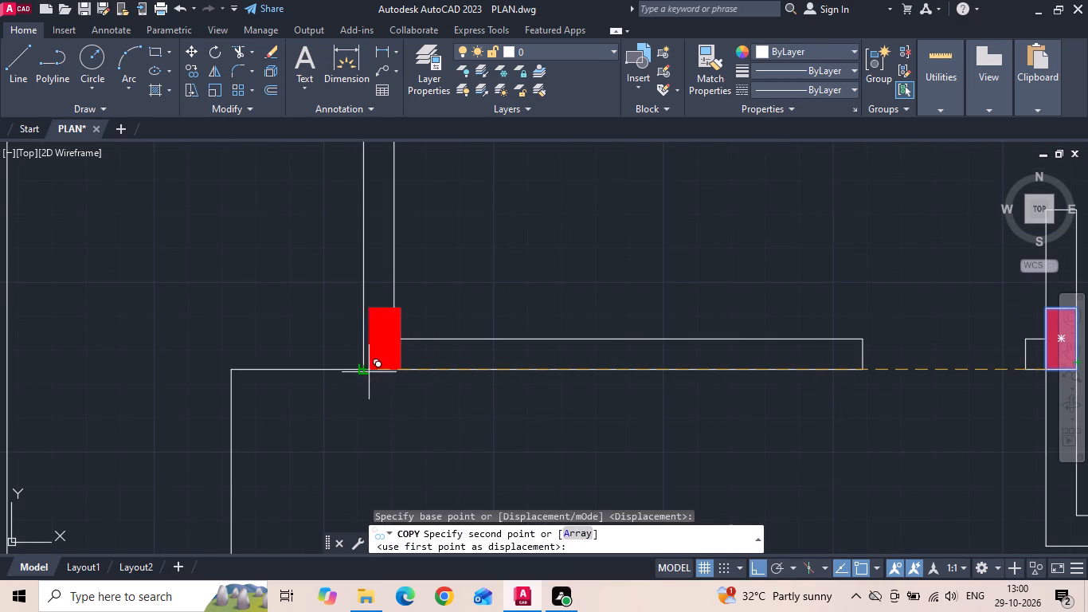
click(358, 365)
scroll(562, 375, down, 3)
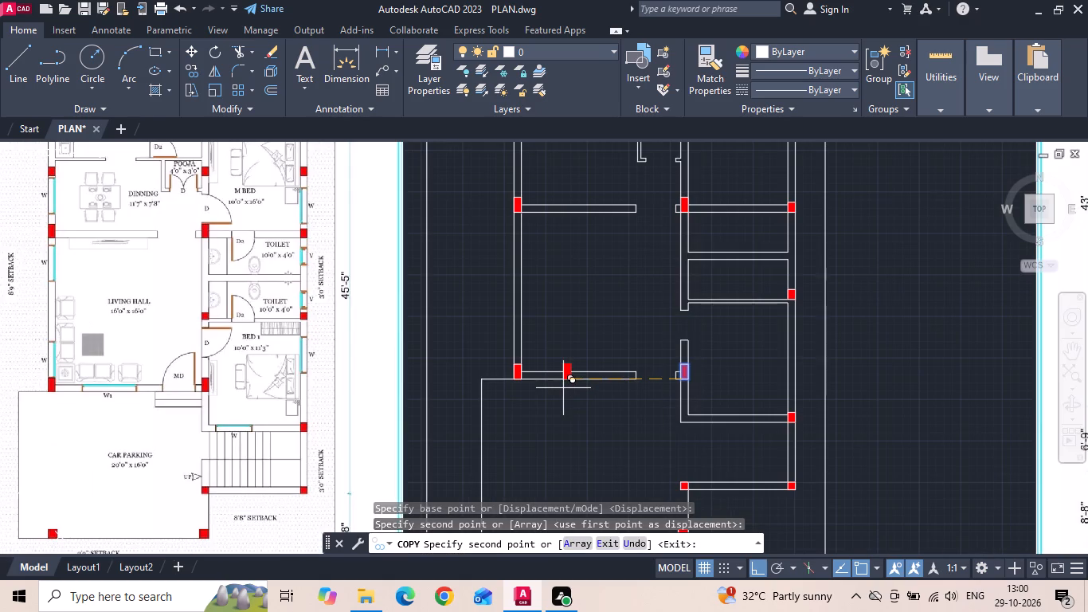
key(Escape)
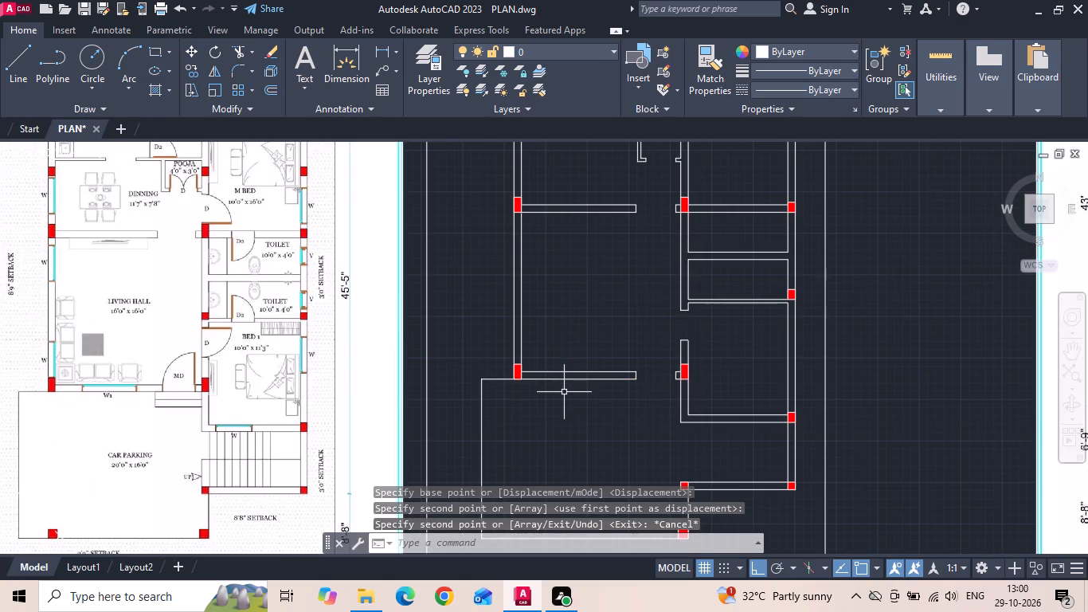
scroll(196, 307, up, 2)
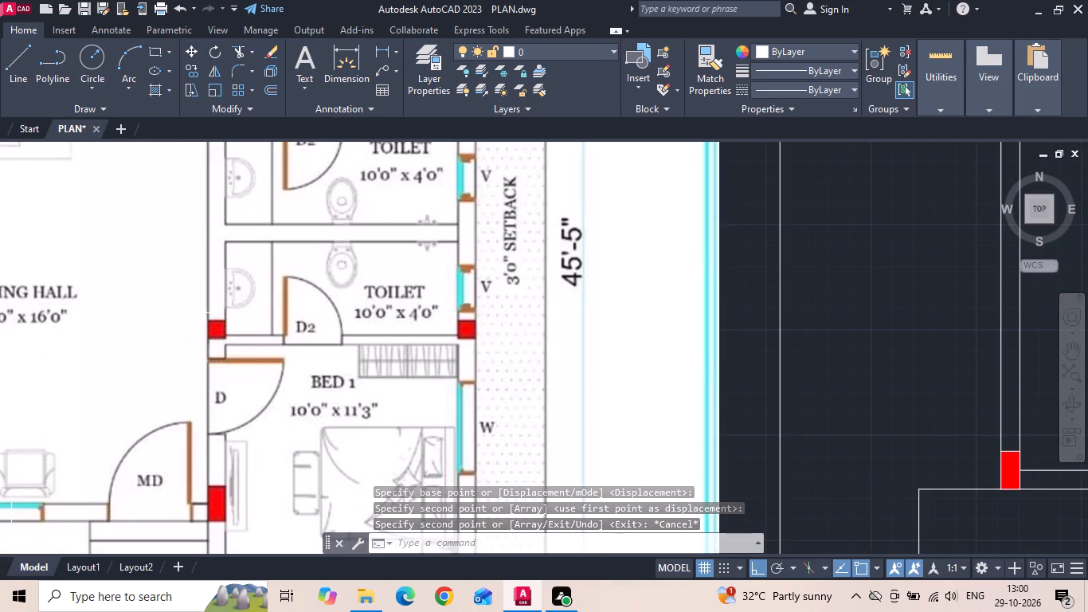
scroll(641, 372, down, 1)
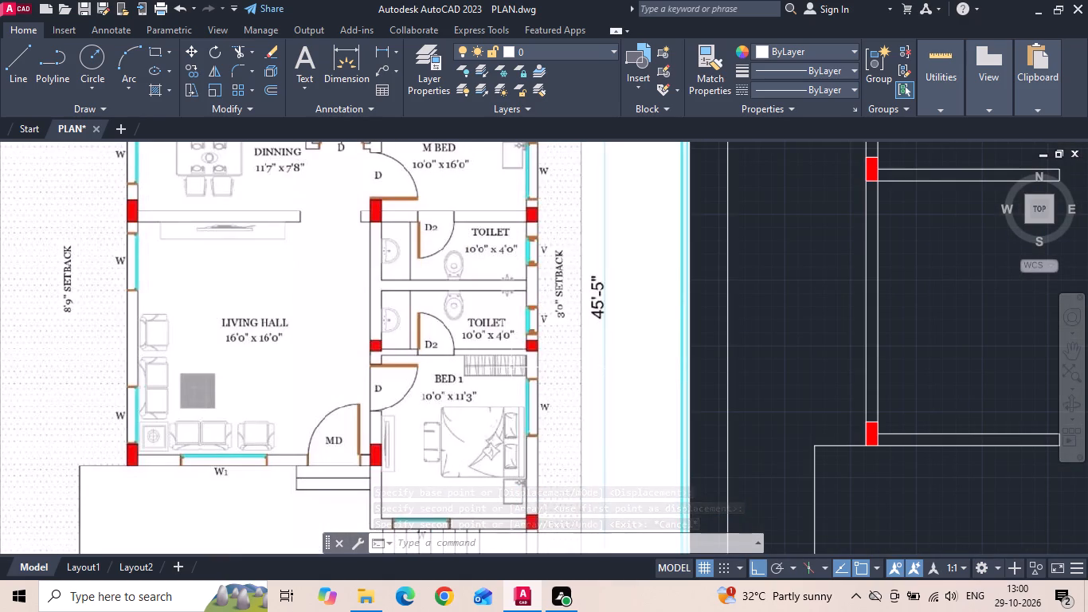
Examine the column positions on the ground floor, upper floor and open terrace reference images.
scroll(499, 367, up, 2)
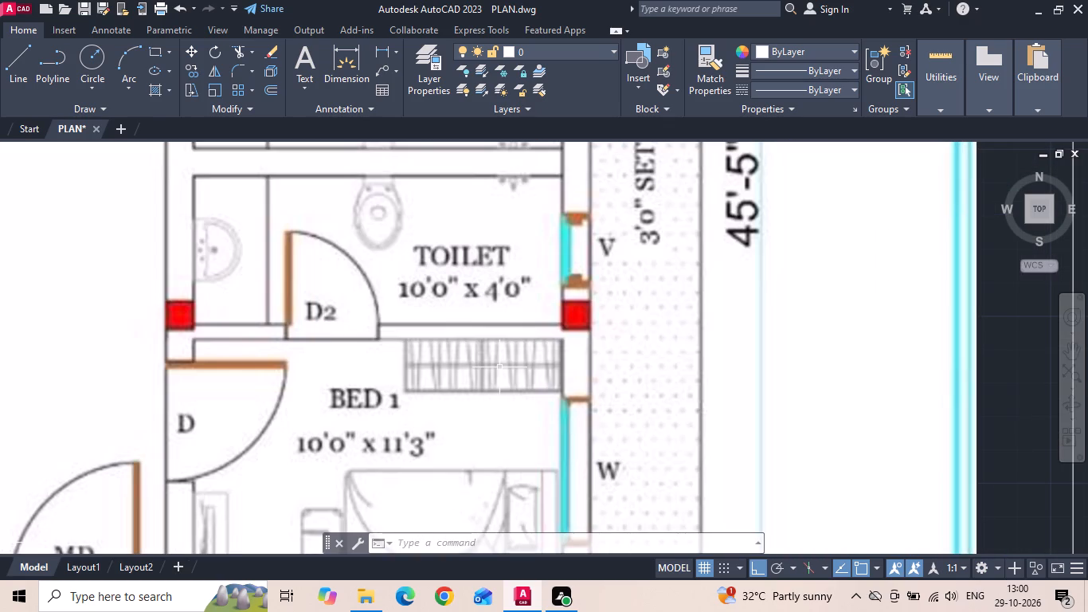
scroll(499, 367, down, 3)
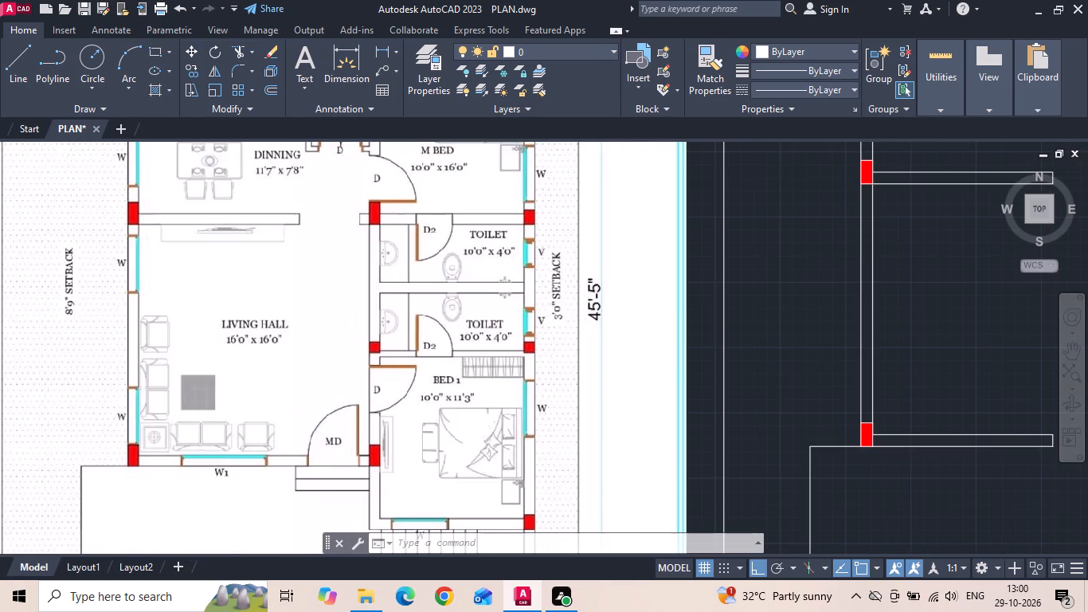
scroll(455, 327, down, 2)
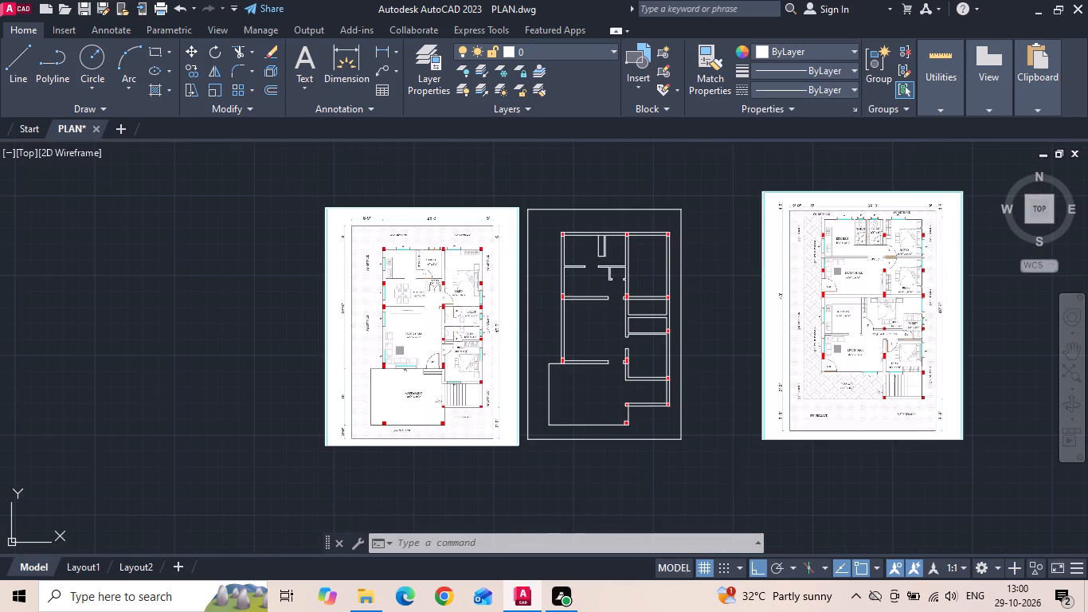
scroll(900, 288, up, 3)
middle_drag(899, 290, 603, 306)
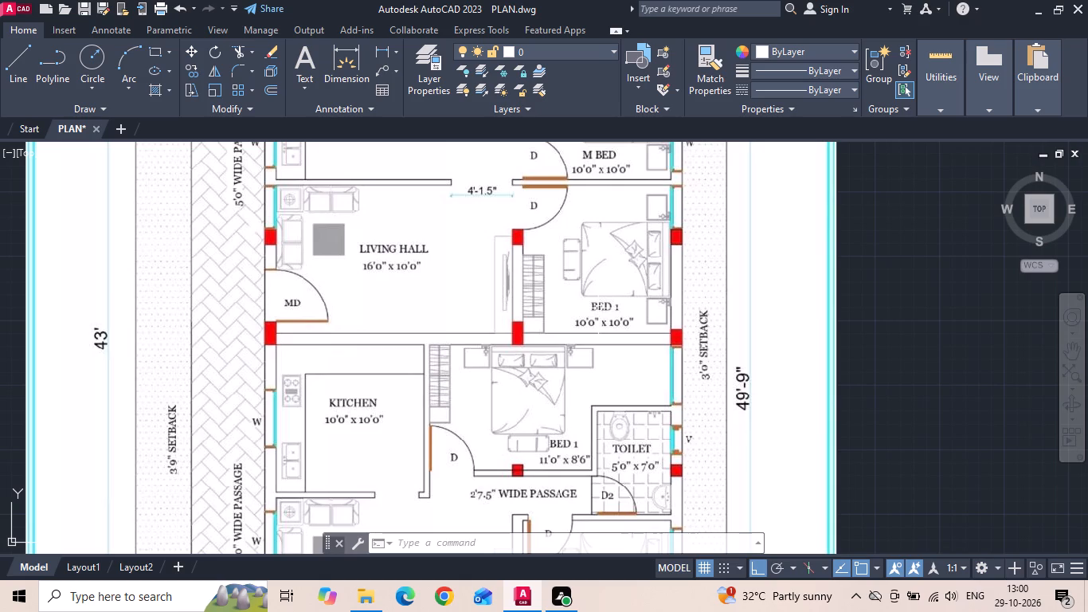
key(Right)
scroll(562, 318, down, 2)
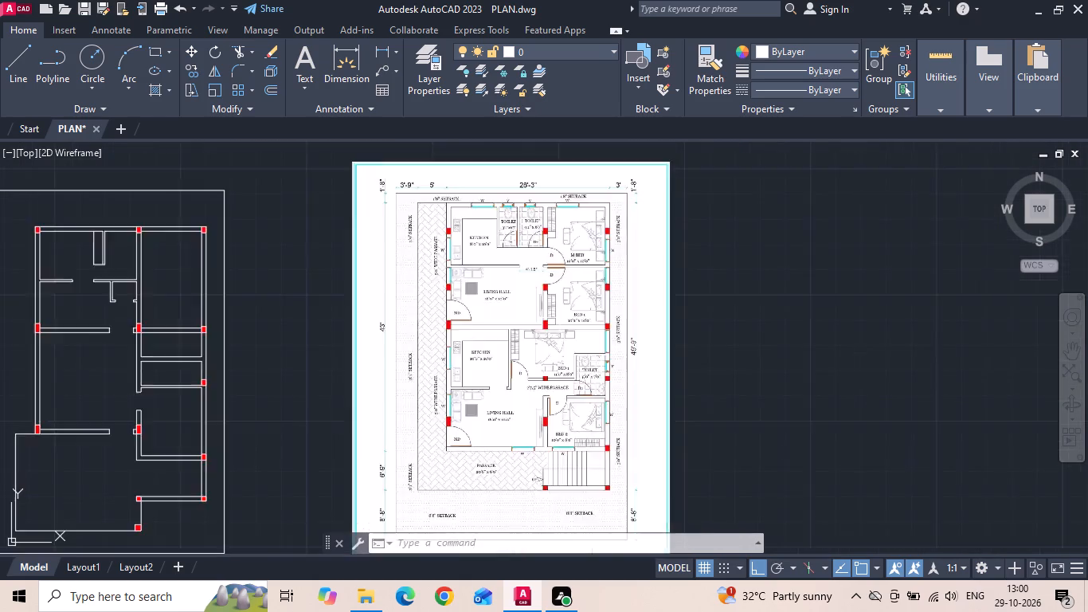
scroll(508, 337, down, 3)
scroll(617, 320, up, 3)
scroll(969, 419, up, 2)
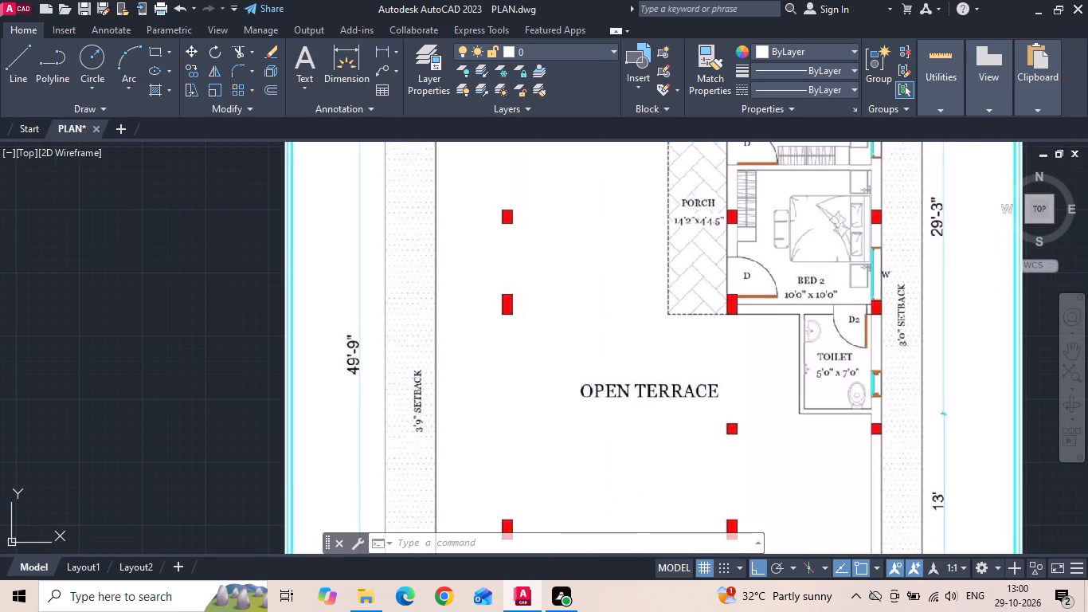
scroll(740, 415, down, 1)
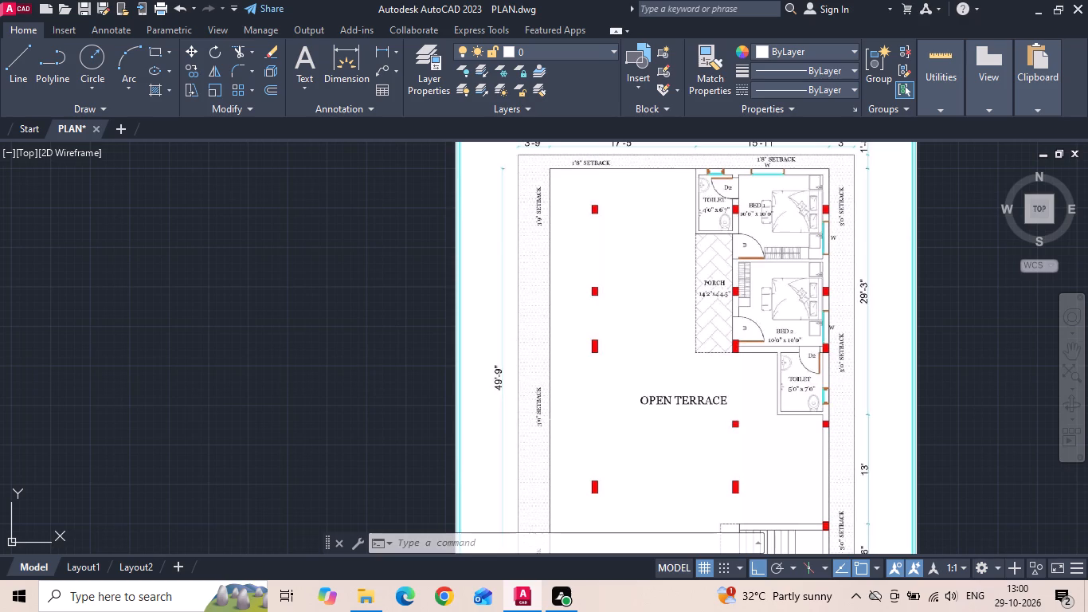
scroll(832, 320, down, 3)
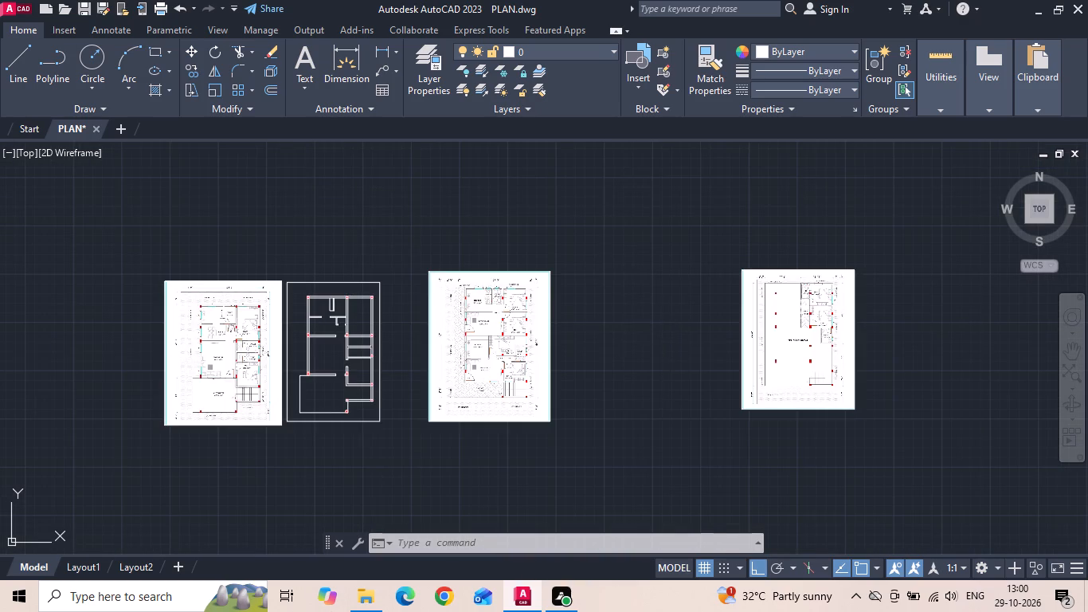
Stretch the top edge of the column at the lower toilet's outer wall junction downward by 3 inches.
scroll(319, 351, up, 3)
middle_drag(321, 351, 541, 358)
middle_click(580, 363)
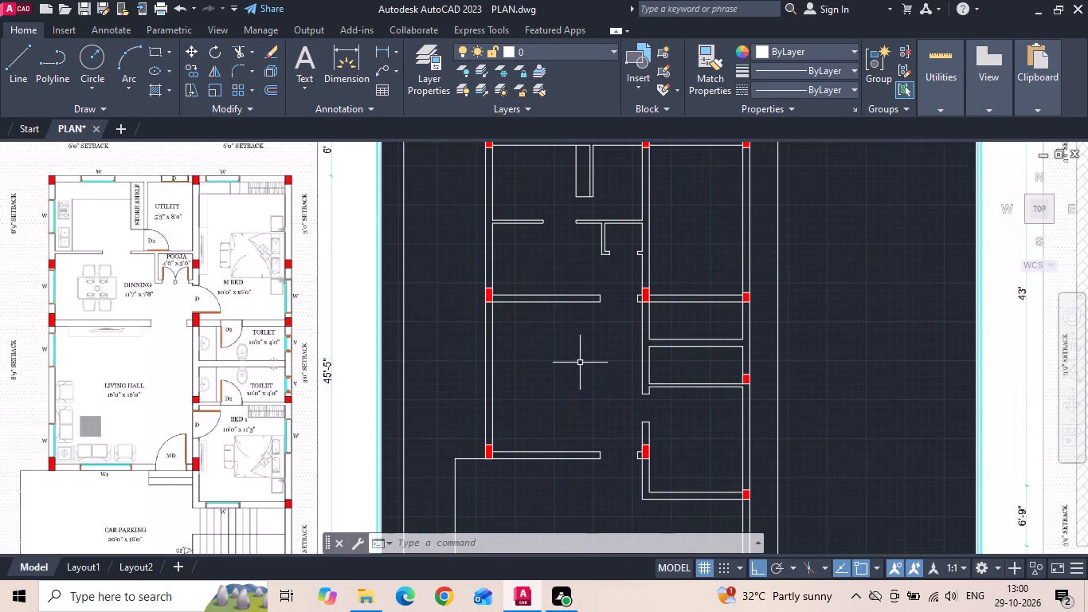
scroll(703, 375, up, 4)
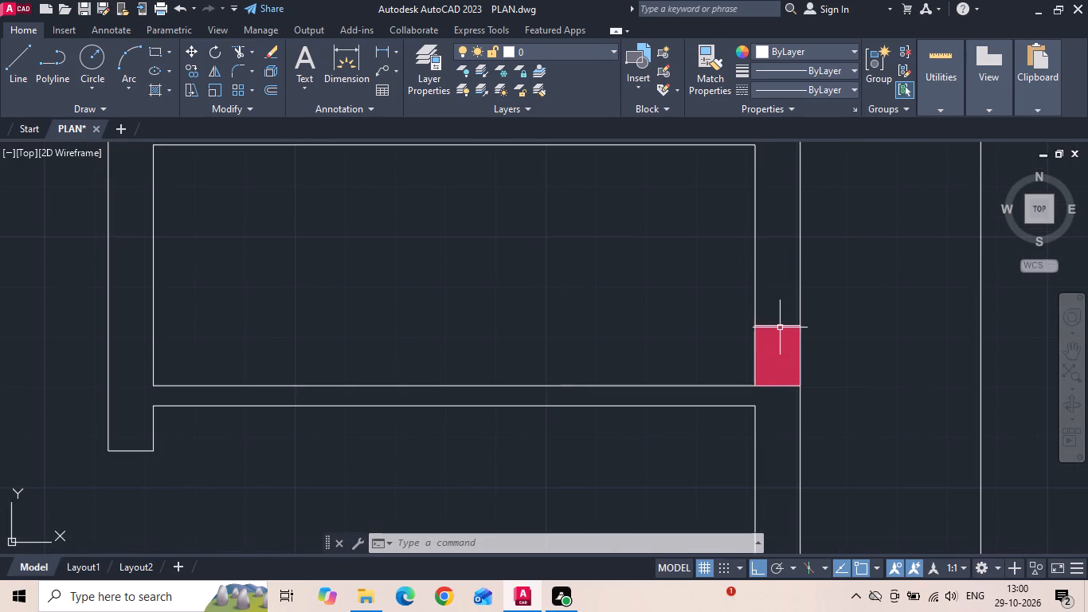
click(780, 328)
scroll(780, 328, up, 2)
drag(780, 328, 783, 339)
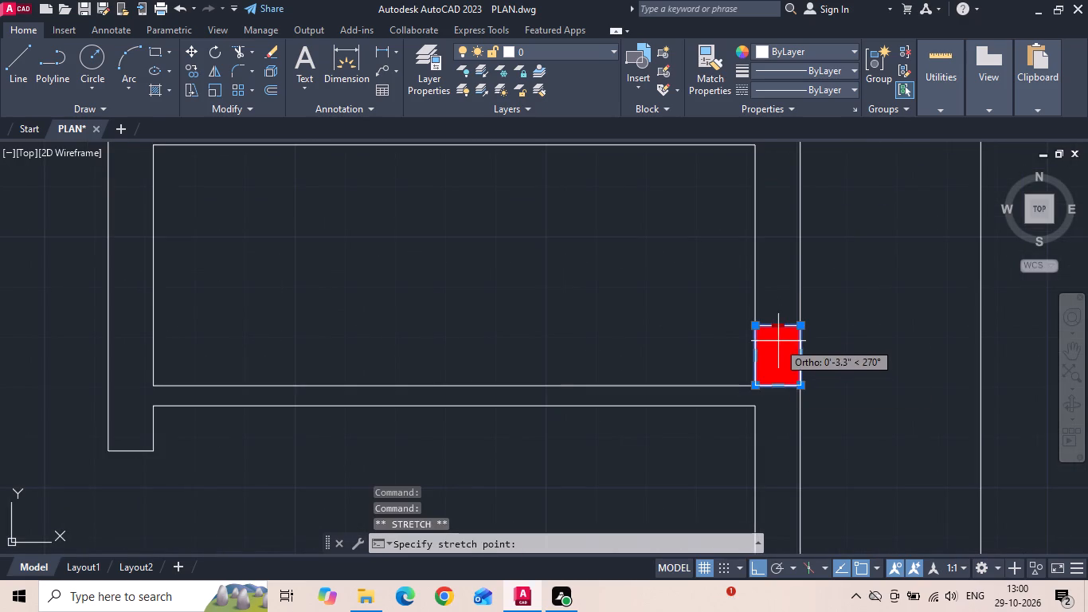
scroll(776, 335, up, 2)
key(3)
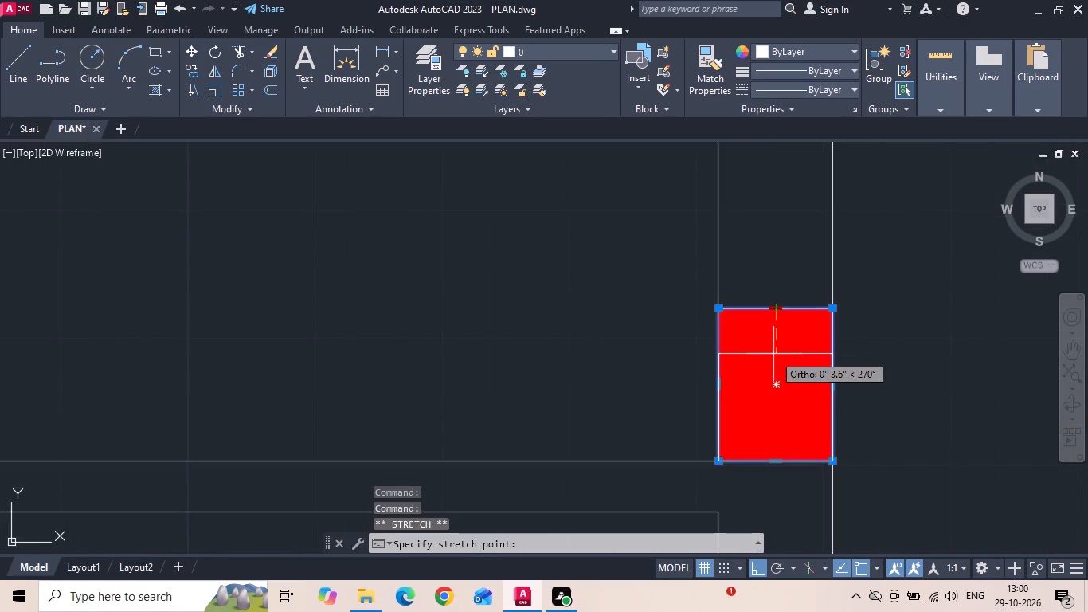
key(space)
scroll(822, 324, down, 4)
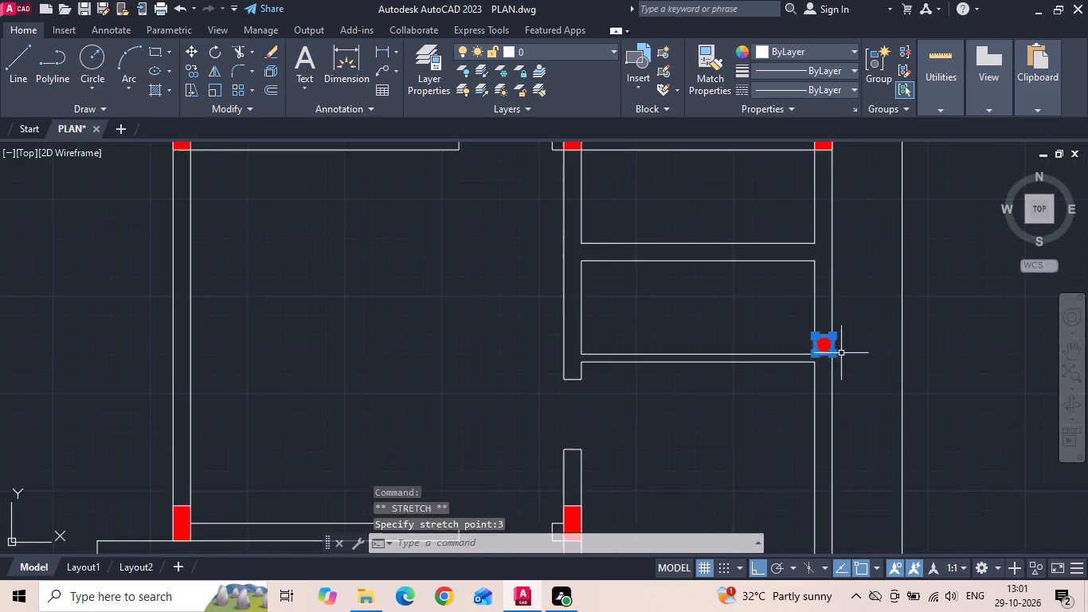
scroll(841, 371, down, 2)
key(Escape)
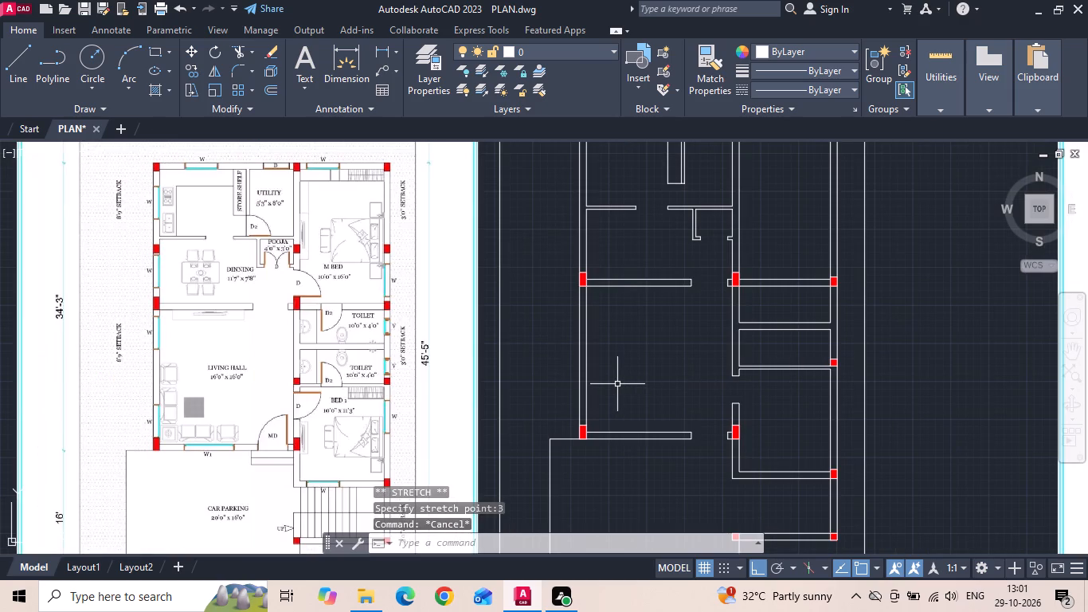
Draw a vertical guide line from the living hall's lower-left column corner down past the car parking outline's bottom edge.
scroll(478, 339, down, 3)
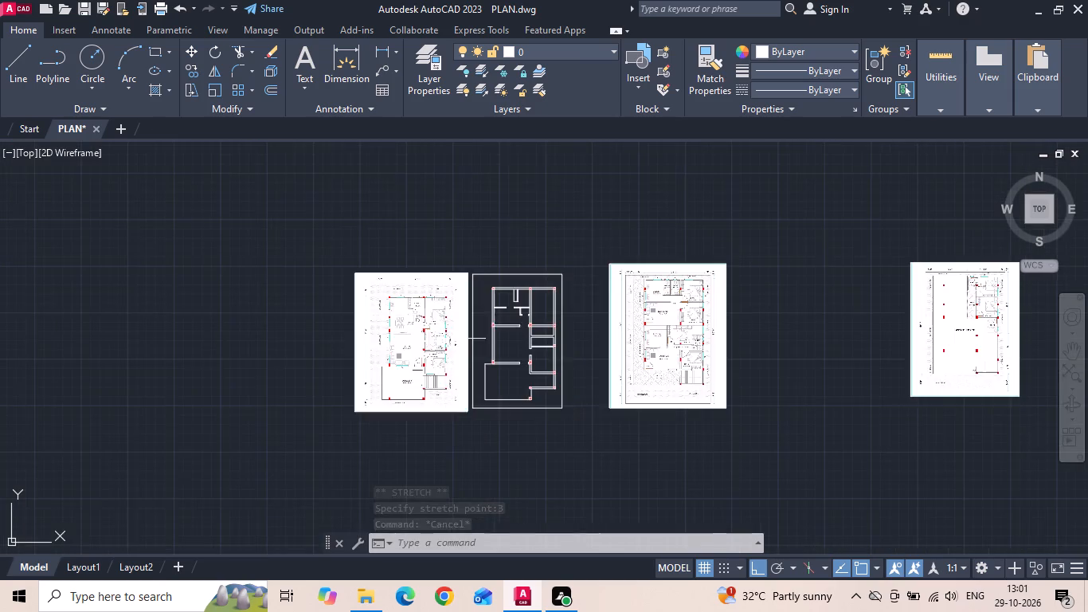
scroll(740, 316, up, 3)
scroll(438, 277, up, 1)
scroll(409, 286, down, 1)
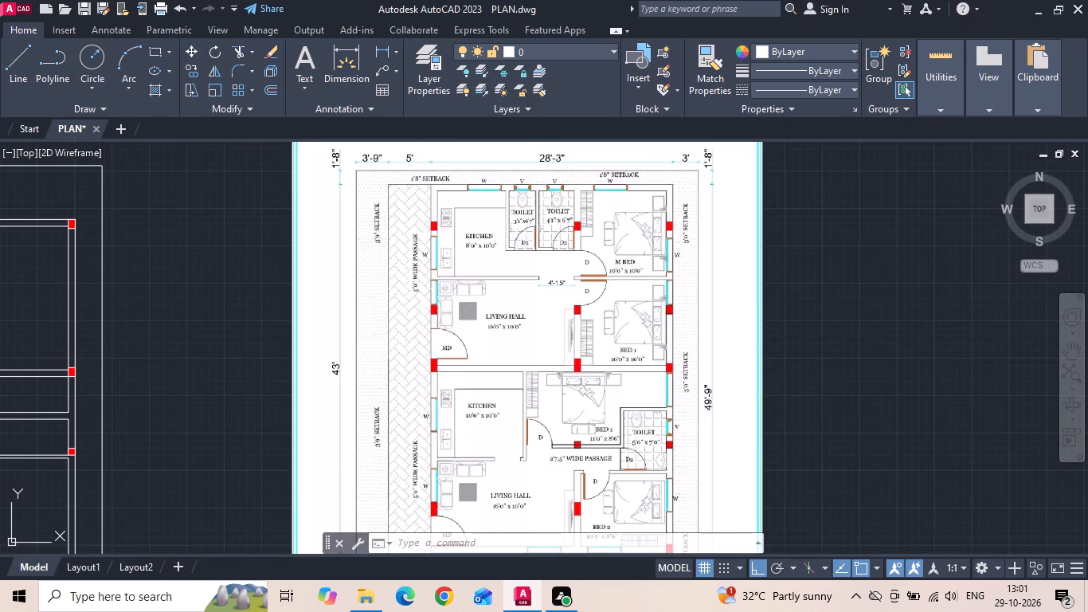
scroll(691, 288, down, 1)
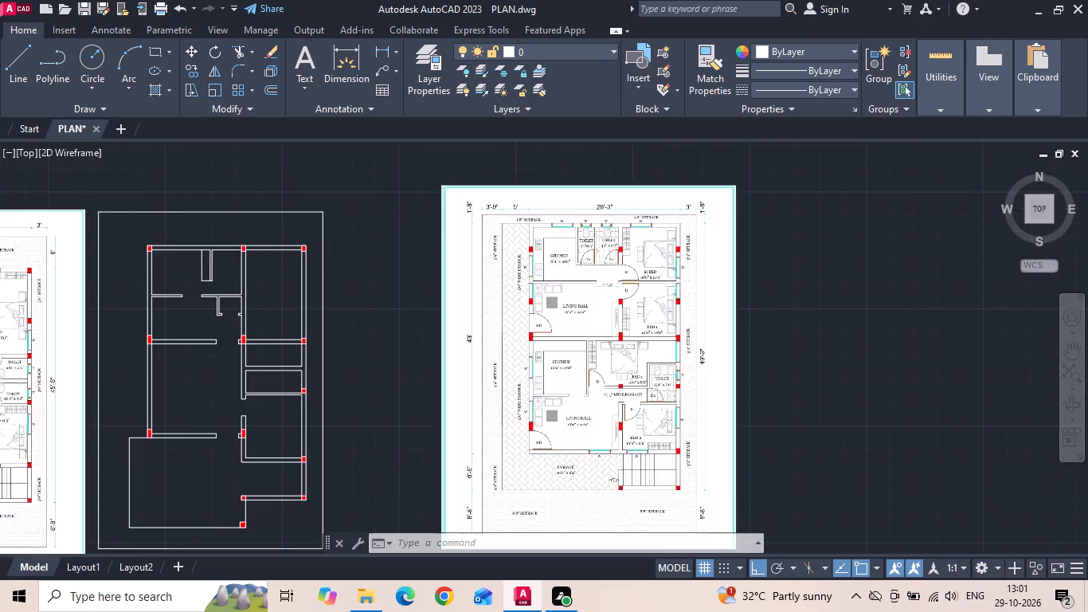
scroll(691, 288, down, 1)
scroll(231, 318, up, 1)
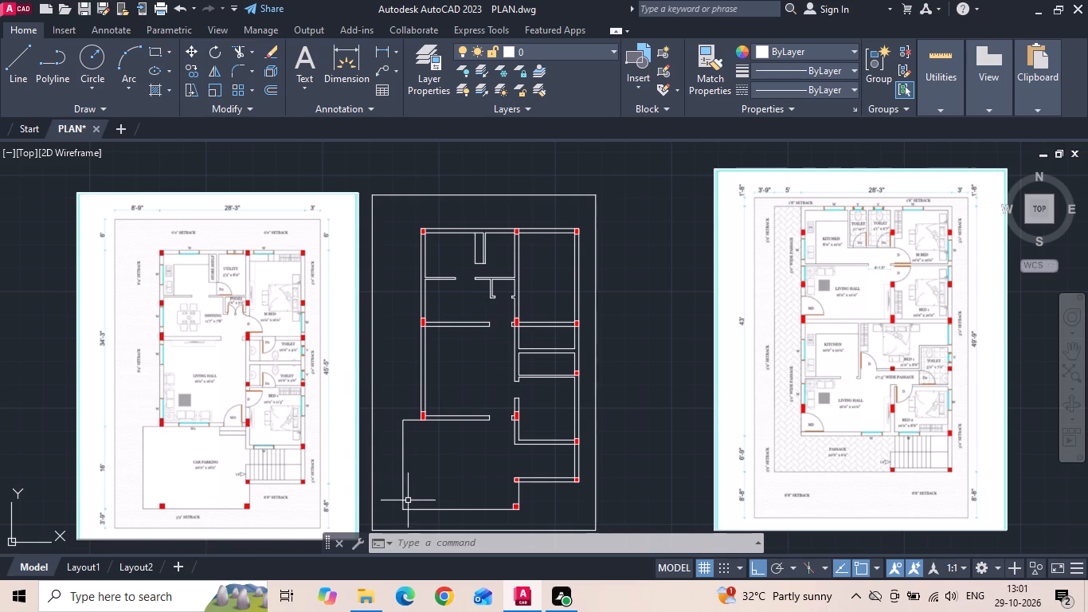
scroll(421, 504, up, 2)
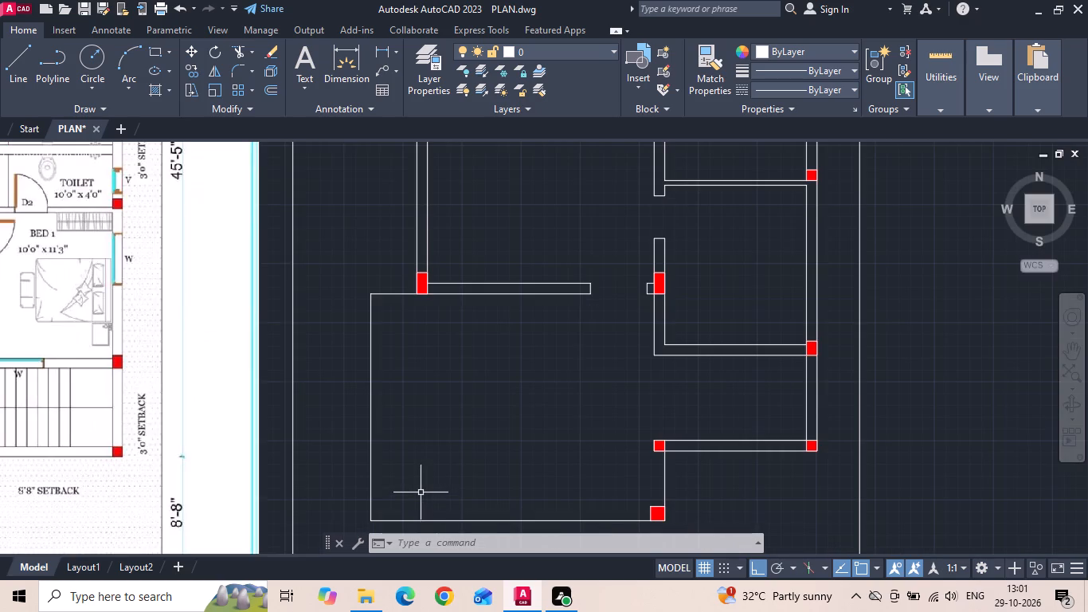
key(l)
key(space)
drag(416, 297, 417, 345)
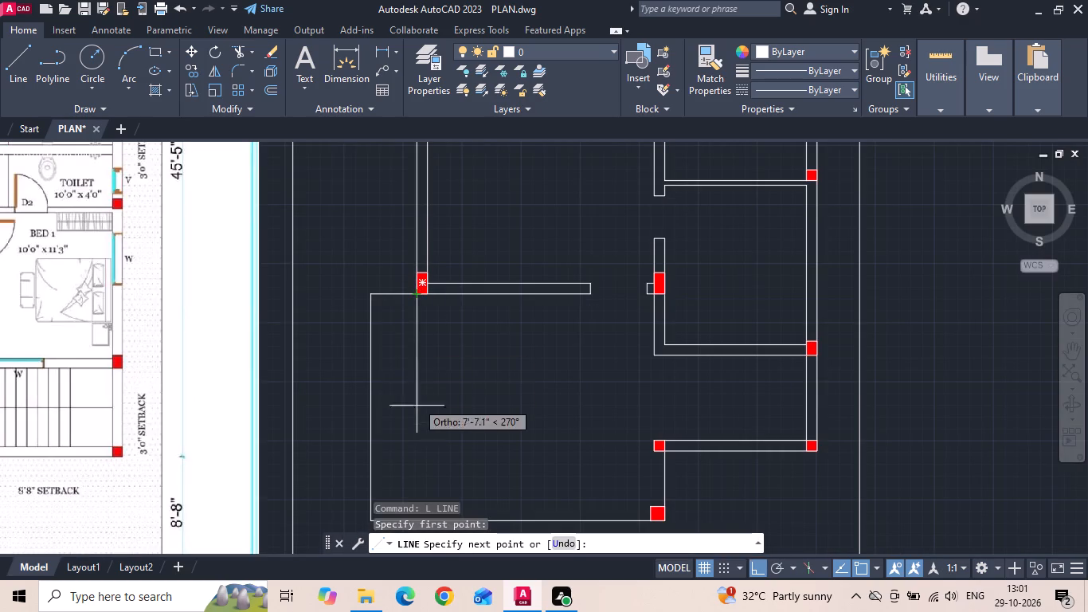
middle_drag(417, 427, 424, 303)
click(424, 453)
key(Escape)
Copy the car parking's lower-right column by its lower-left corner to where the guide line crosses the parking's bottom edge.
scroll(628, 389, up, 2)
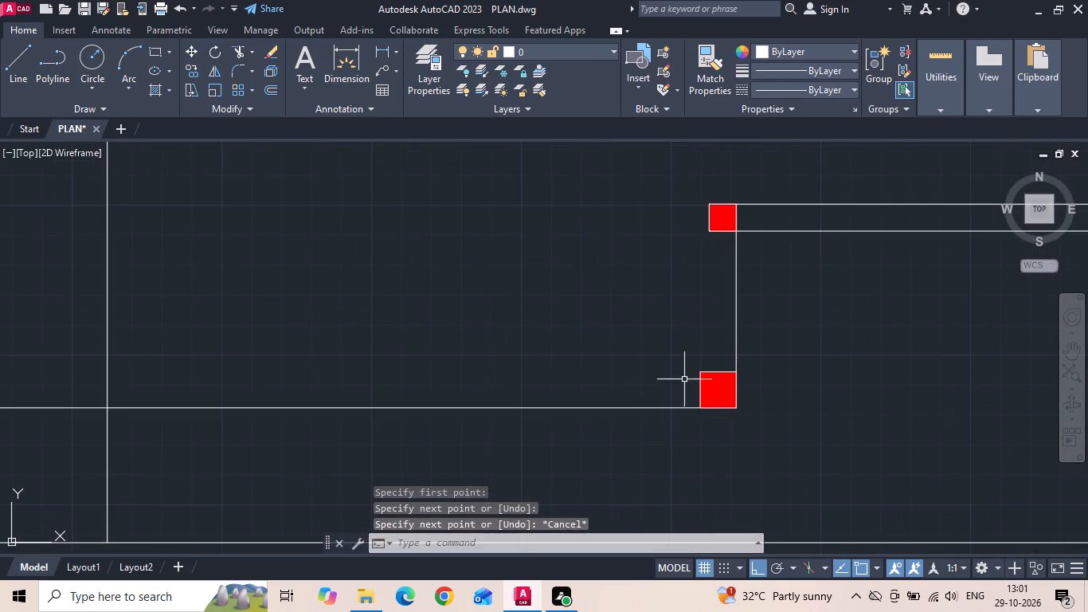
drag(709, 350, 710, 358)
click(670, 383)
right_click(664, 379)
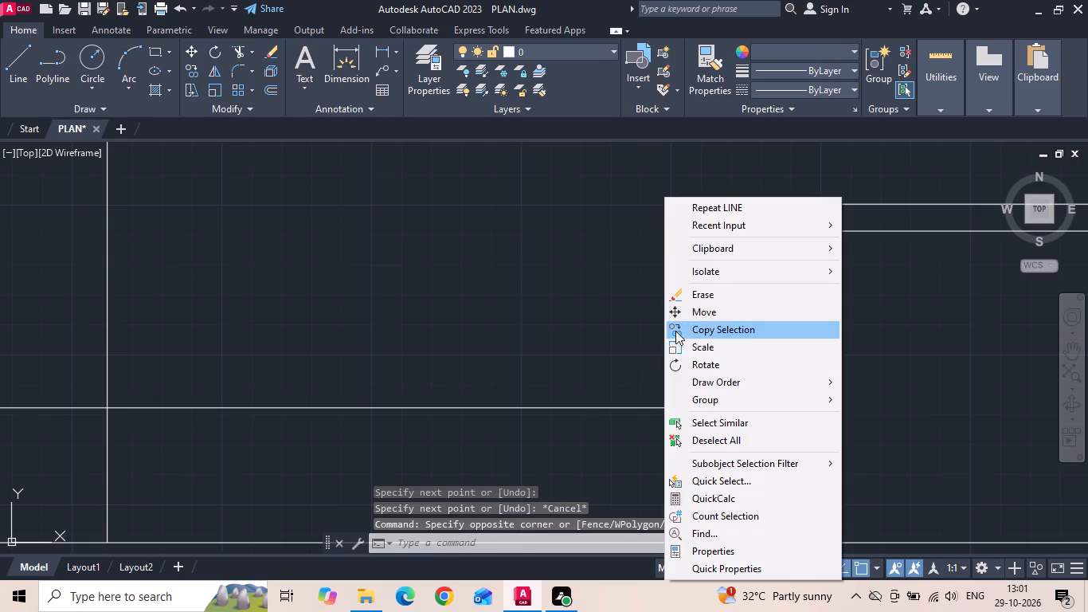
click(684, 330)
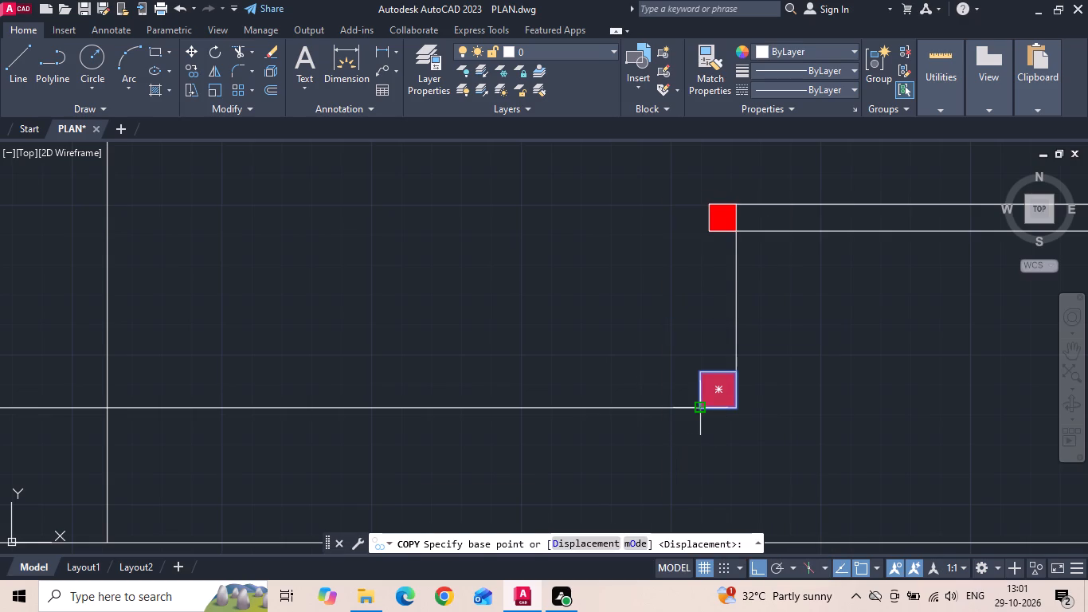
click(697, 408)
scroll(697, 406, down, 1)
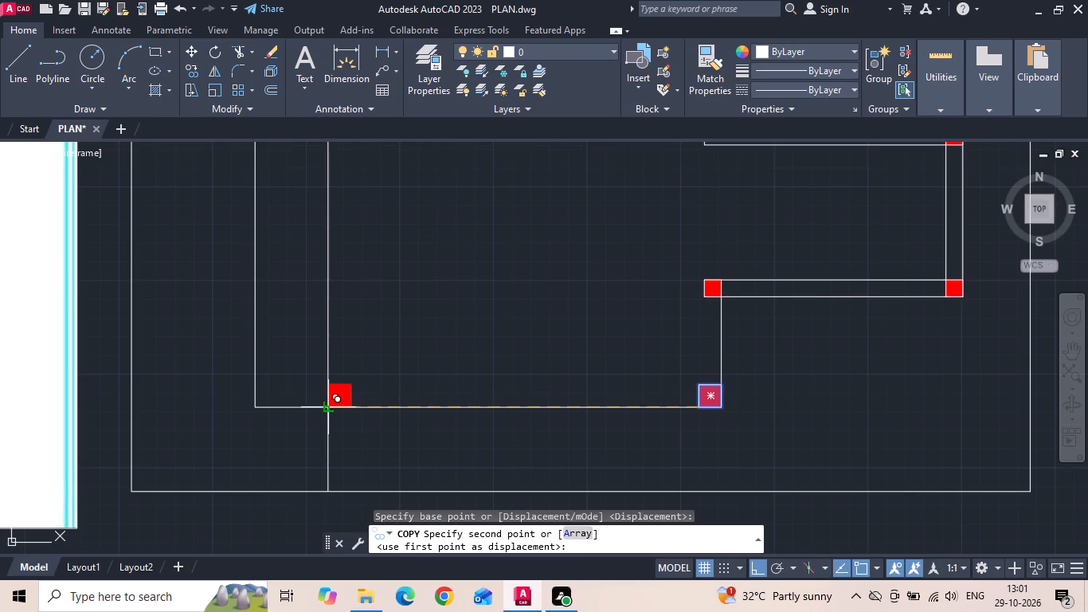
click(327, 406)
key(Escape)
Erase the vertical guide line crossing the car parking area.
drag(374, 437, 310, 443)
click(227, 445)
key(Delete)
Examine the room and column layout of the upper floor reference image alongside the drafted ground floor plan.
scroll(495, 438, down, 1)
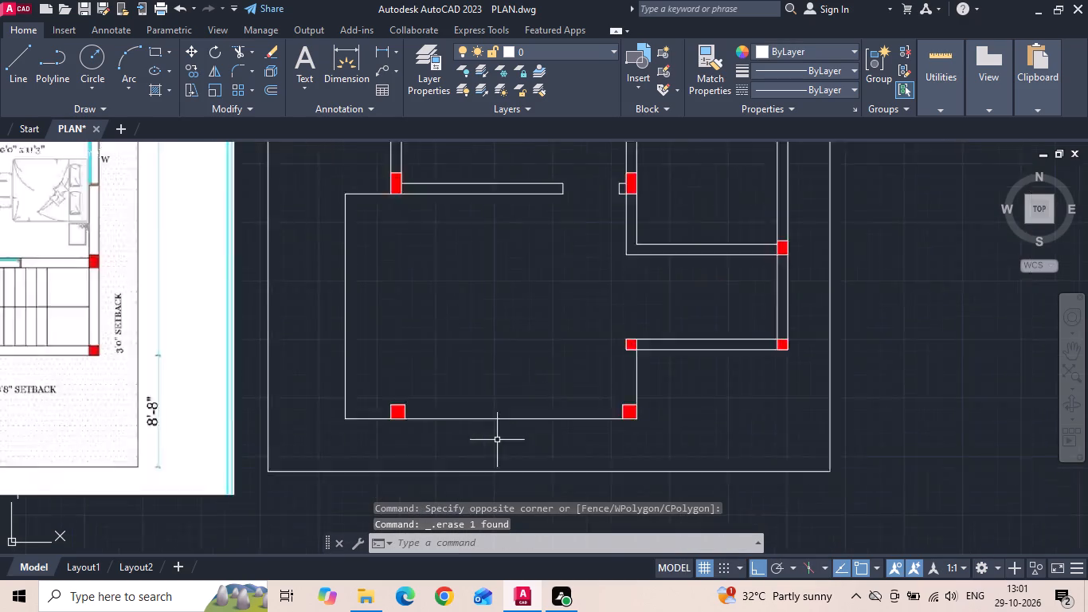
scroll(497, 440, down, 2)
middle_drag(473, 410, 483, 421)
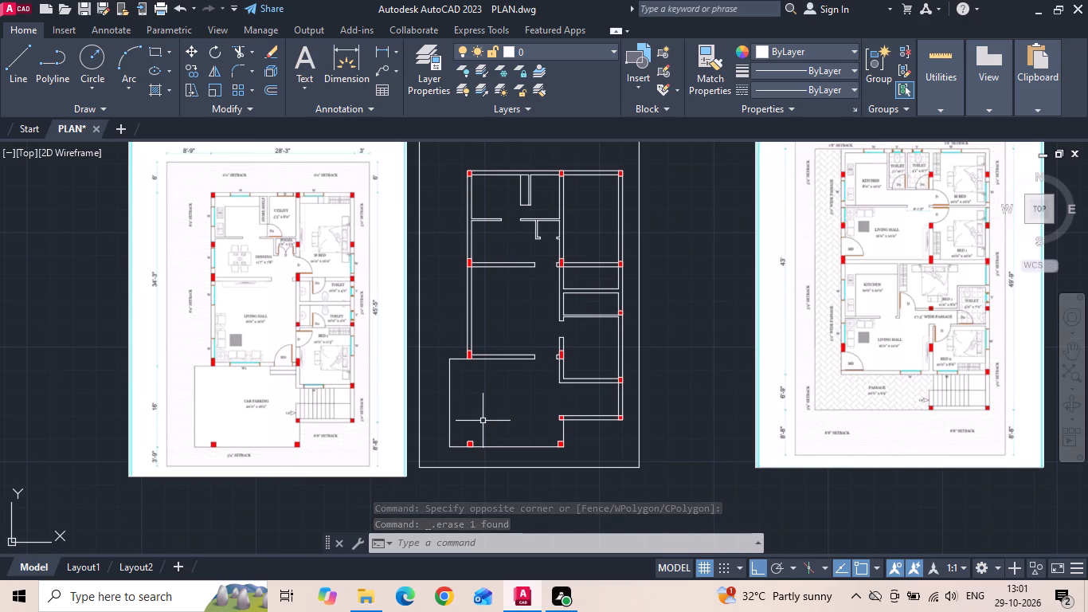
scroll(483, 421, down, 1)
scroll(785, 371, up, 2)
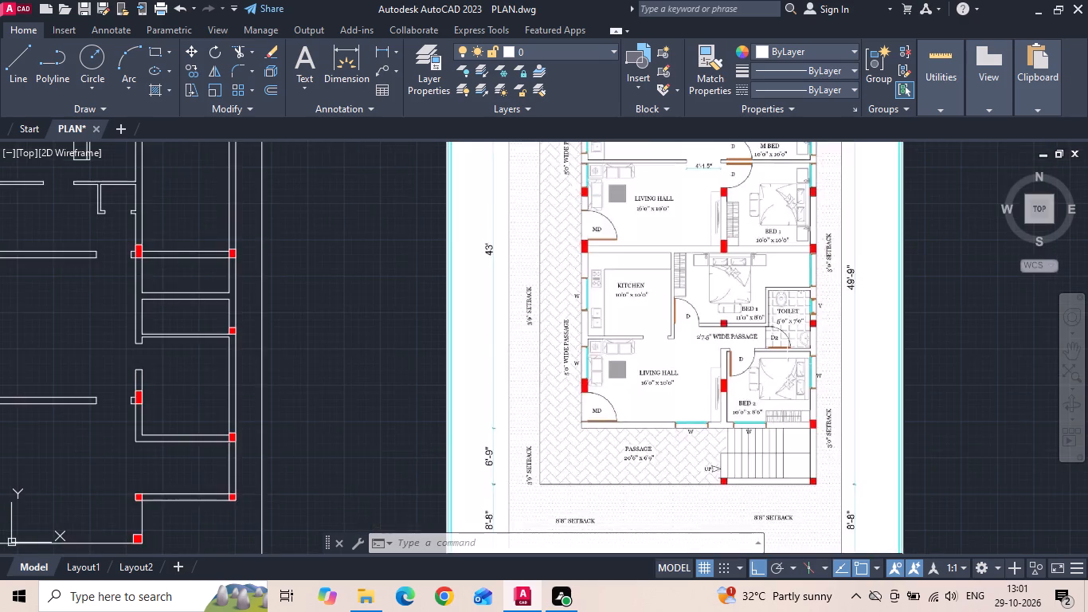
scroll(757, 313, up, 2)
scroll(585, 314, down, 1)
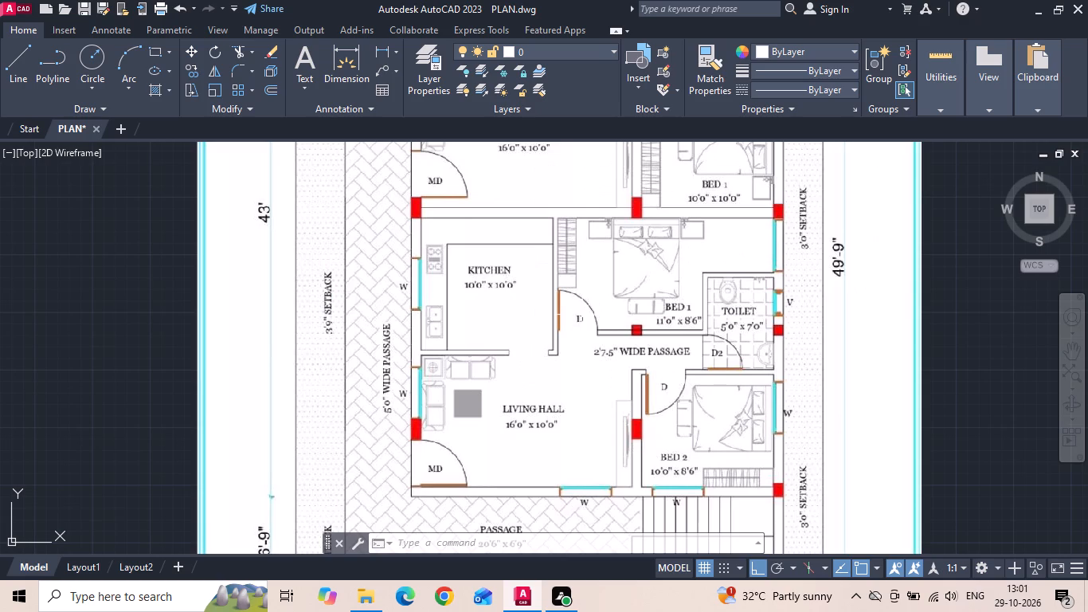
scroll(576, 332, down, 2)
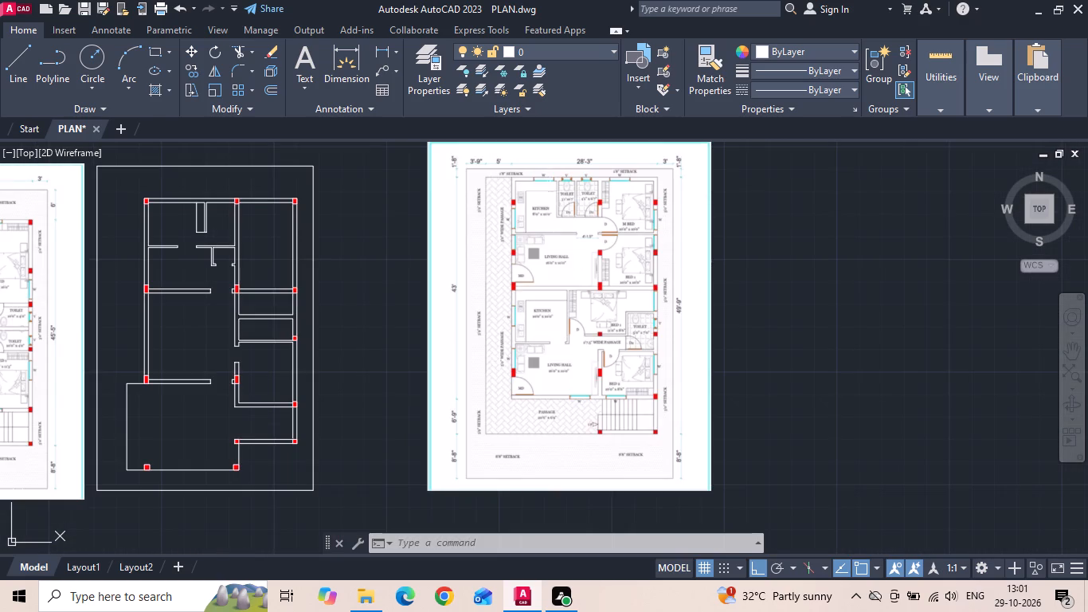
scroll(492, 156, up, 3)
scroll(472, 233, down, 1)
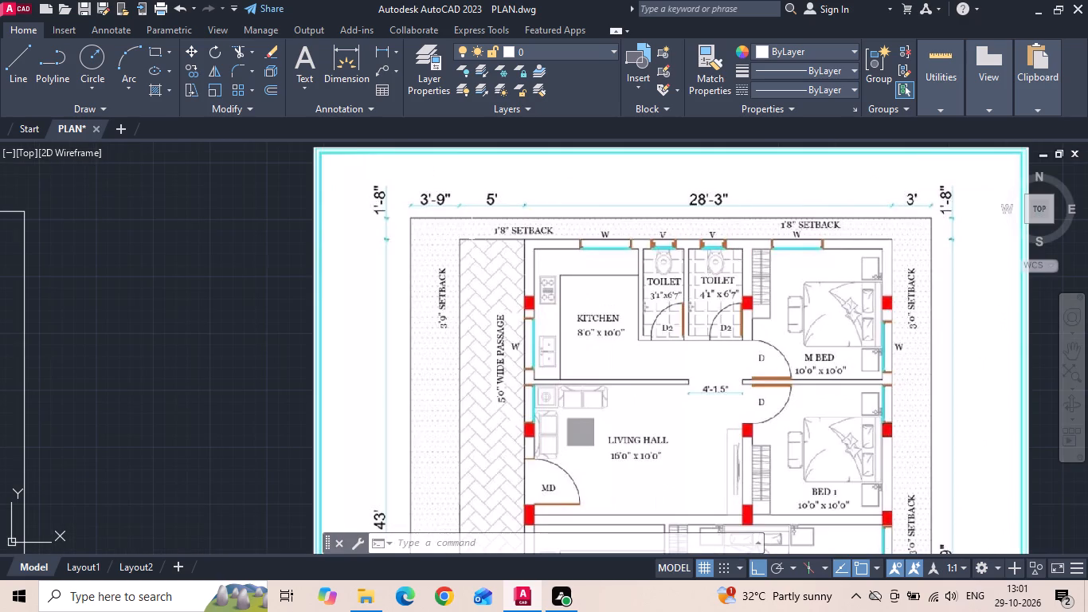
scroll(650, 236, down, 2)
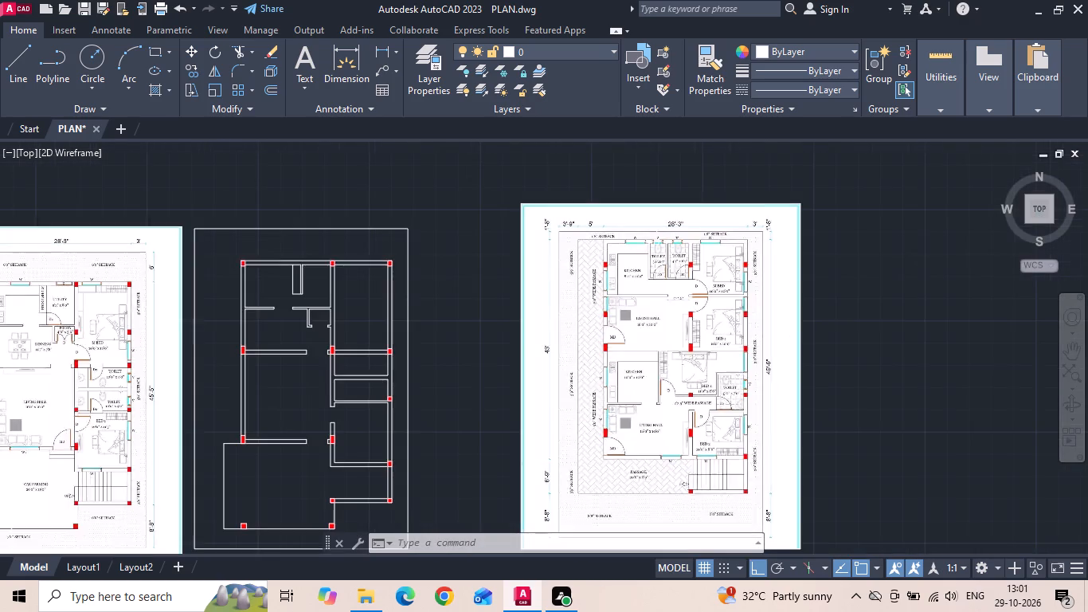
scroll(97, 304, up, 2)
scroll(432, 246, down, 2)
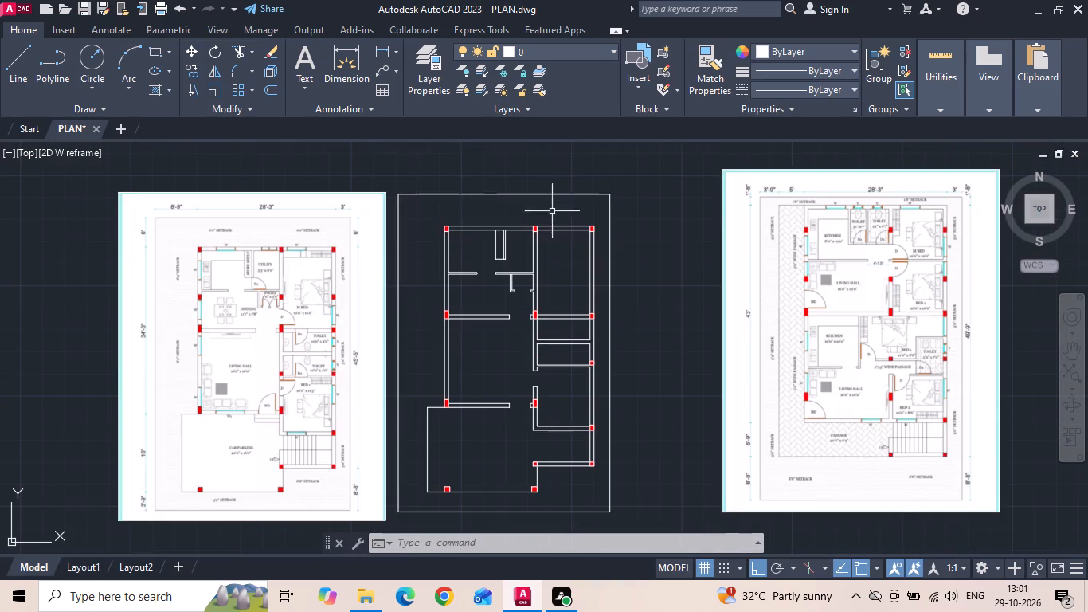
Copy the whole ground floor plan with its site boundary horizontally about 117' to the far side of the upper floor reference.
drag(624, 180, 629, 208)
middle_drag(572, 300, 574, 275)
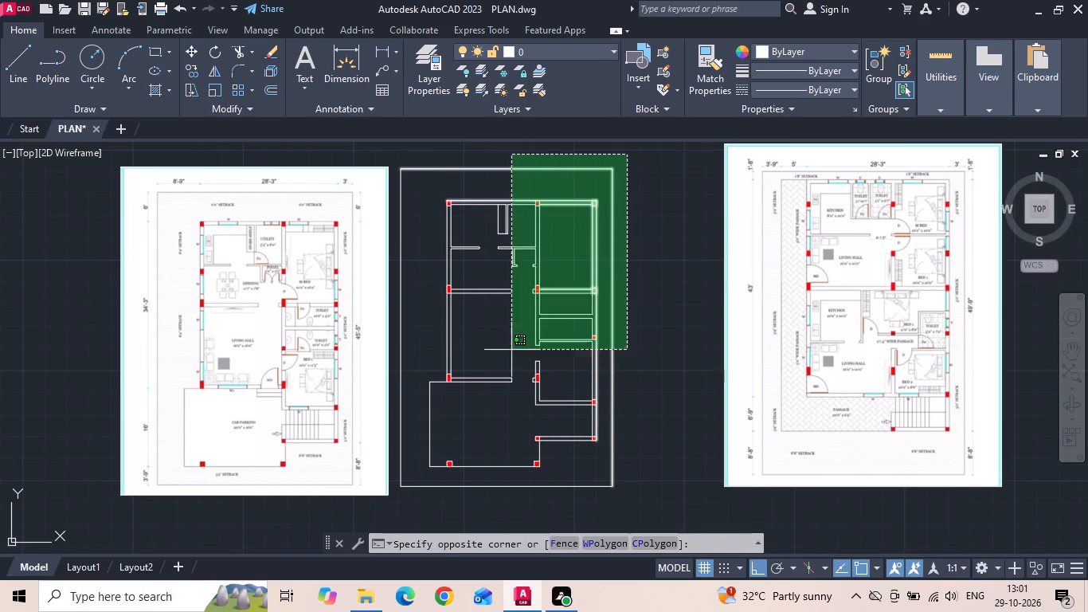
click(394, 500)
right_click(456, 320)
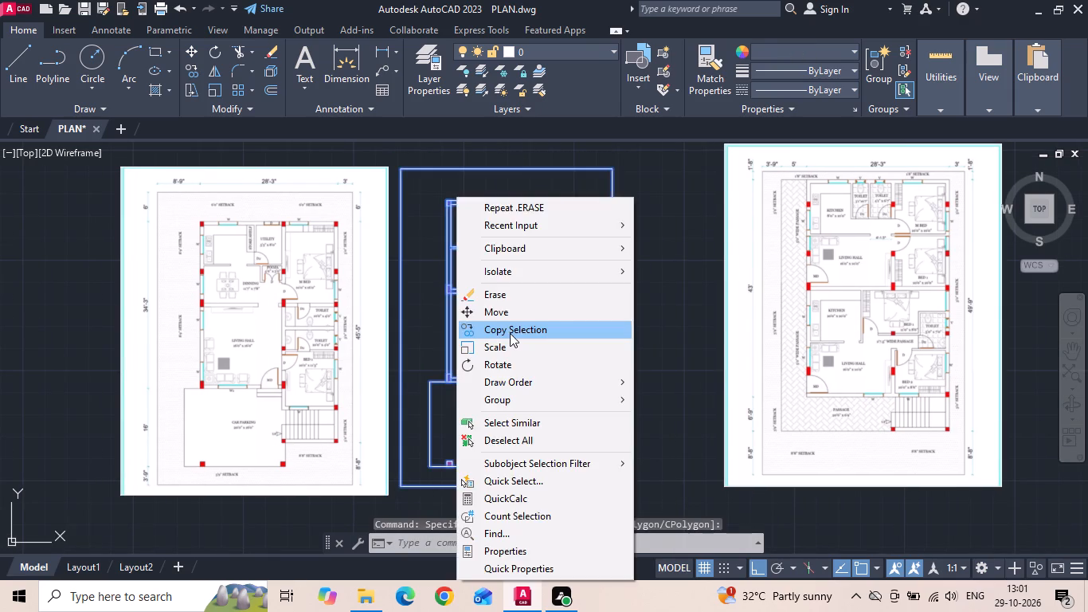
click(510, 335)
scroll(450, 338, down, 1)
drag(458, 339, 478, 345)
scroll(886, 344, up, 1)
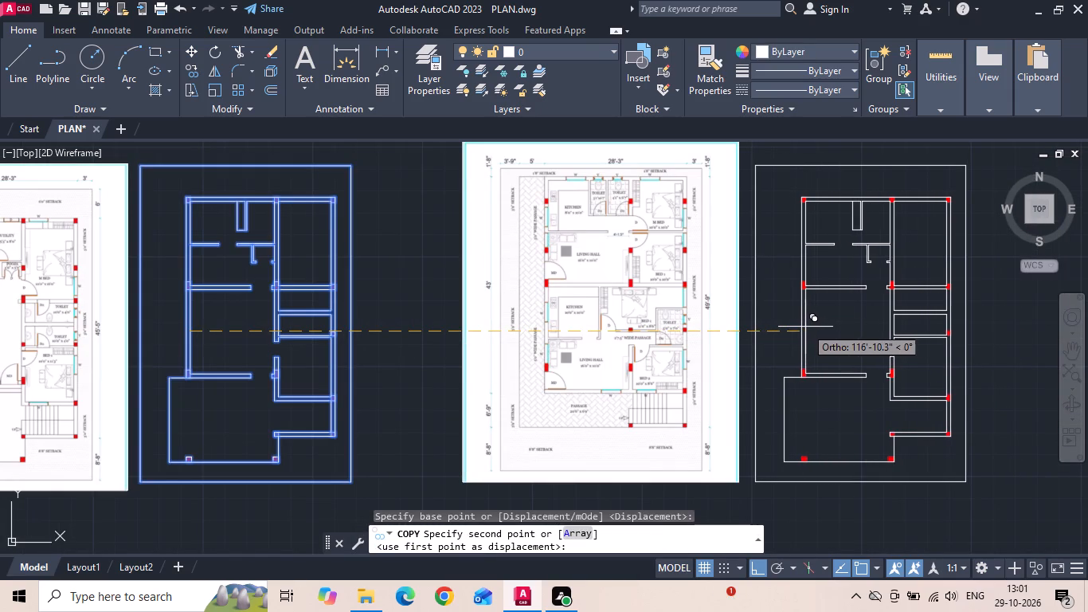
click(805, 327)
key(Escape)
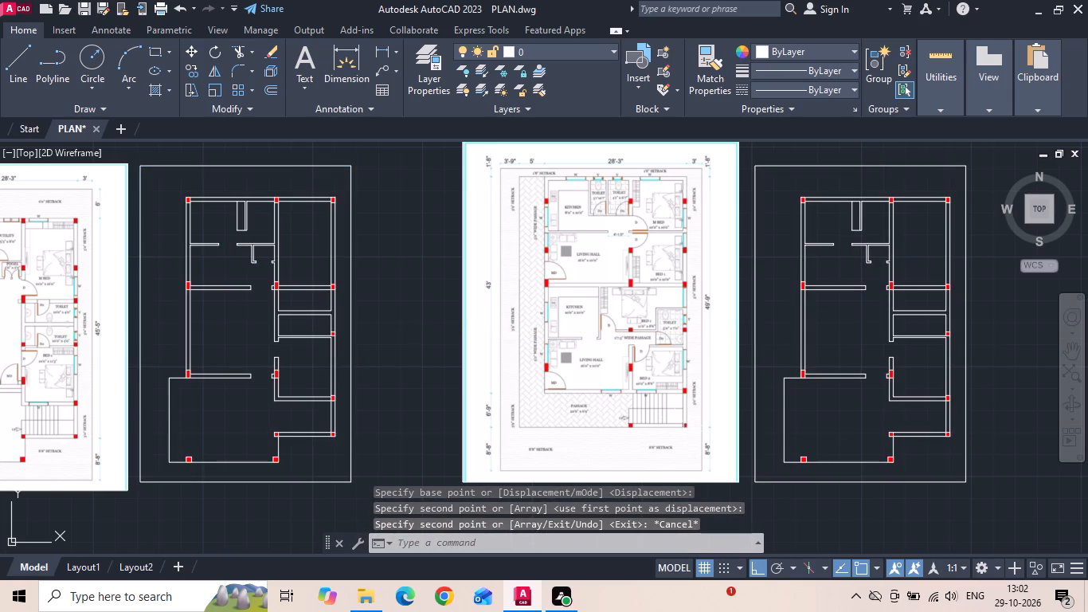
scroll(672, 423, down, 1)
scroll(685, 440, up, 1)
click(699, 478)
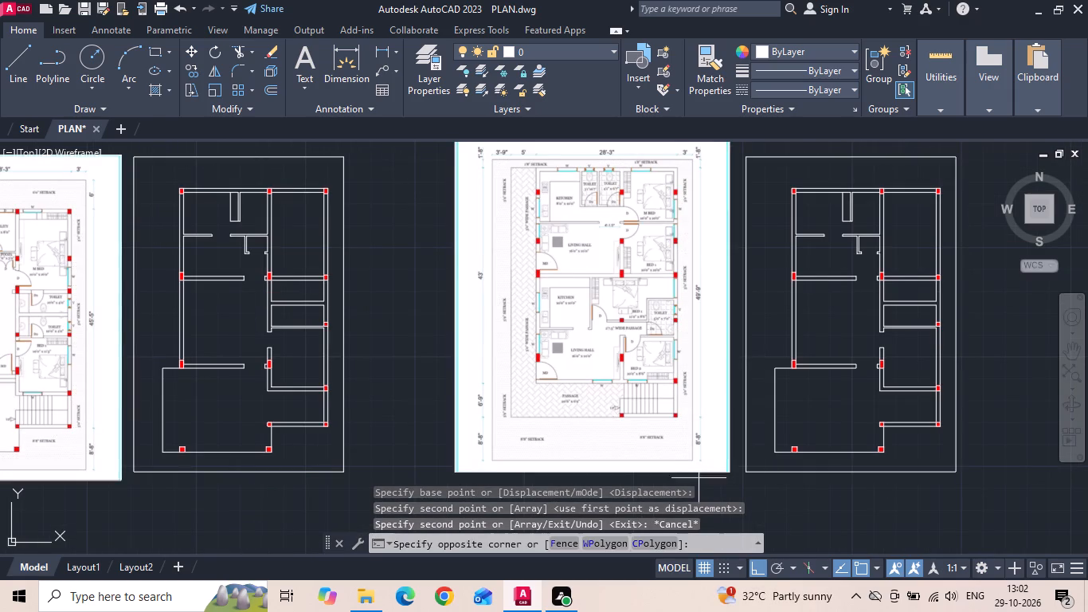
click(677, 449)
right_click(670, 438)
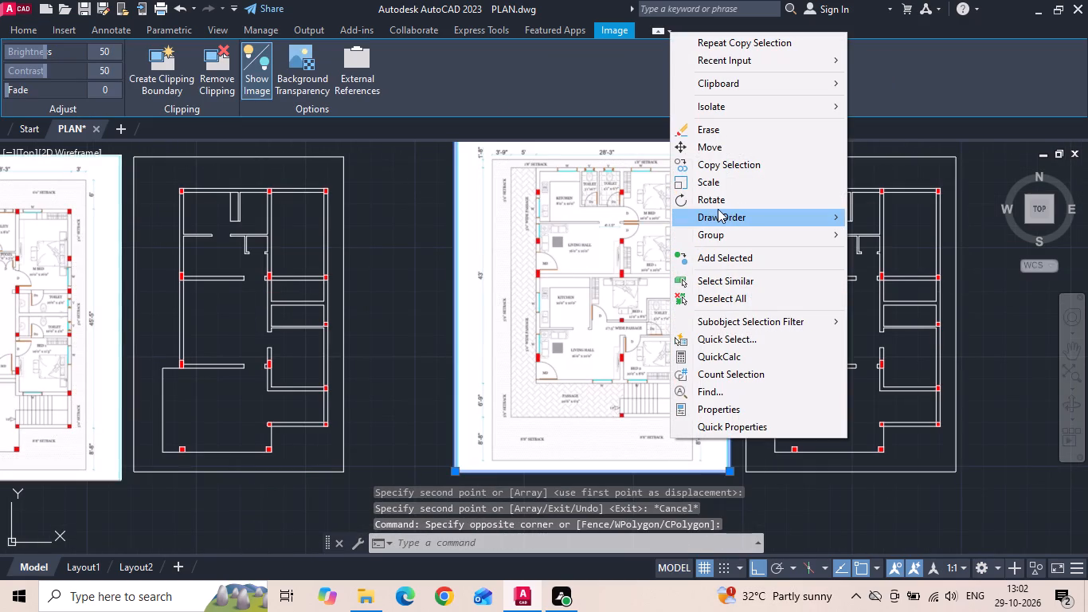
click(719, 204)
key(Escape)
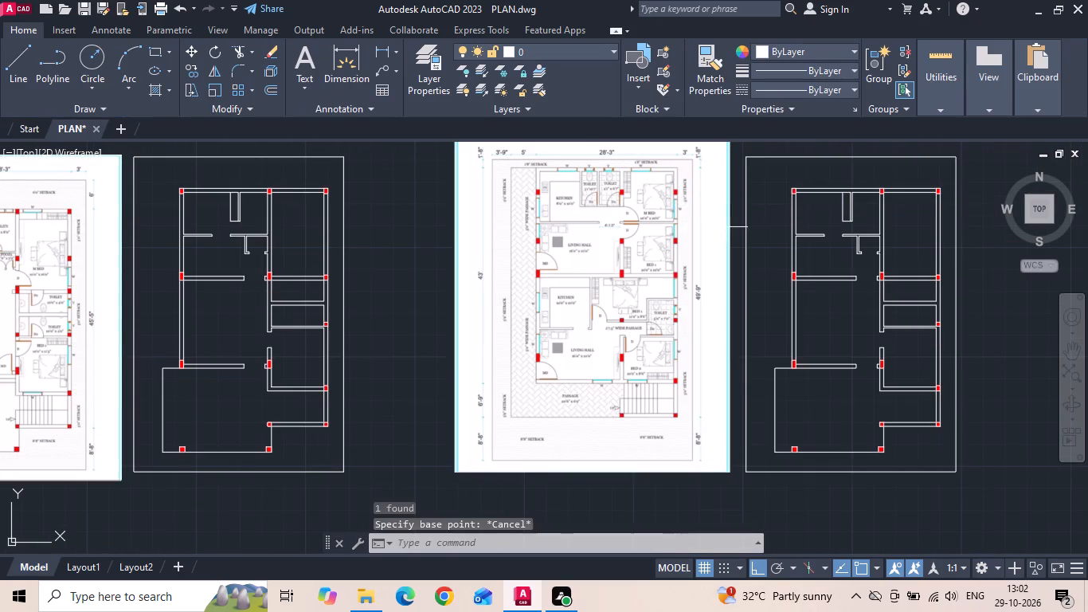
Scale the upper floor reference image down slightly by eye, using its lower-right corner as the base point.
drag(736, 271, 714, 288)
click(686, 296)
right_click(683, 296)
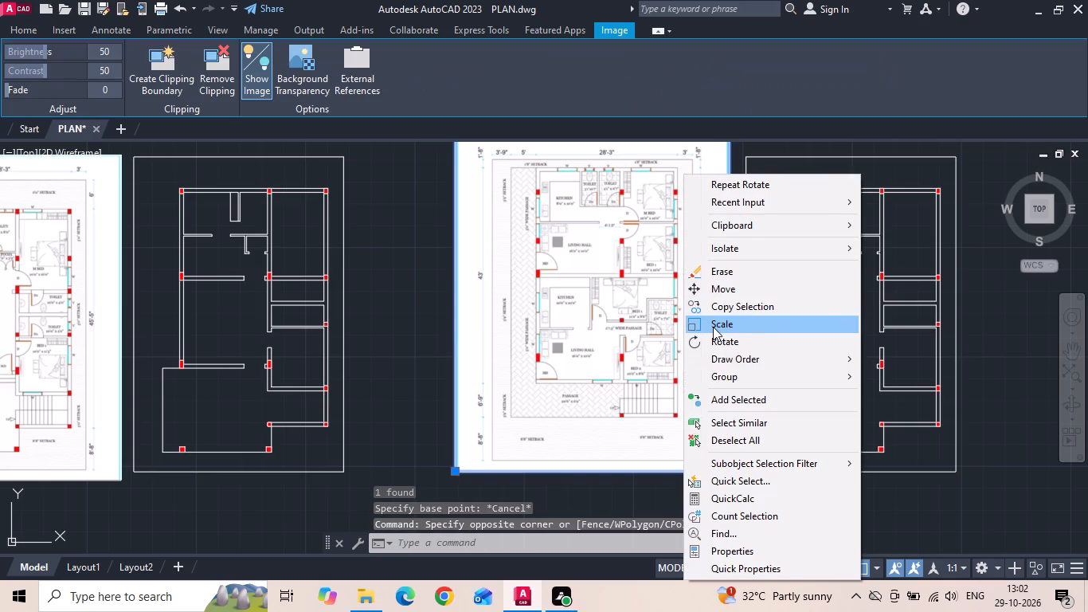
click(713, 327)
click(730, 469)
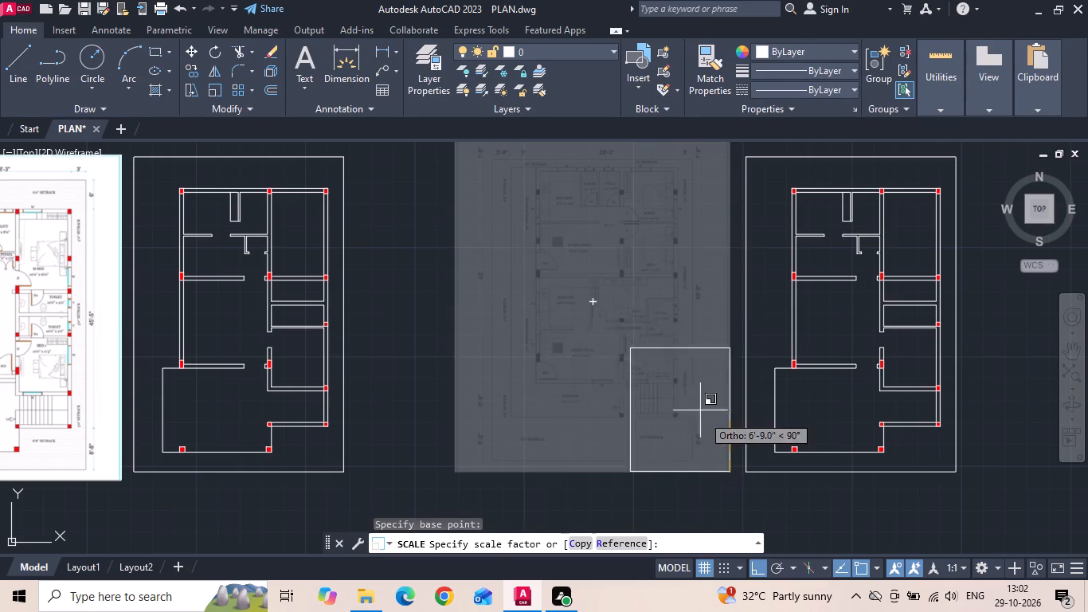
click(626, 315)
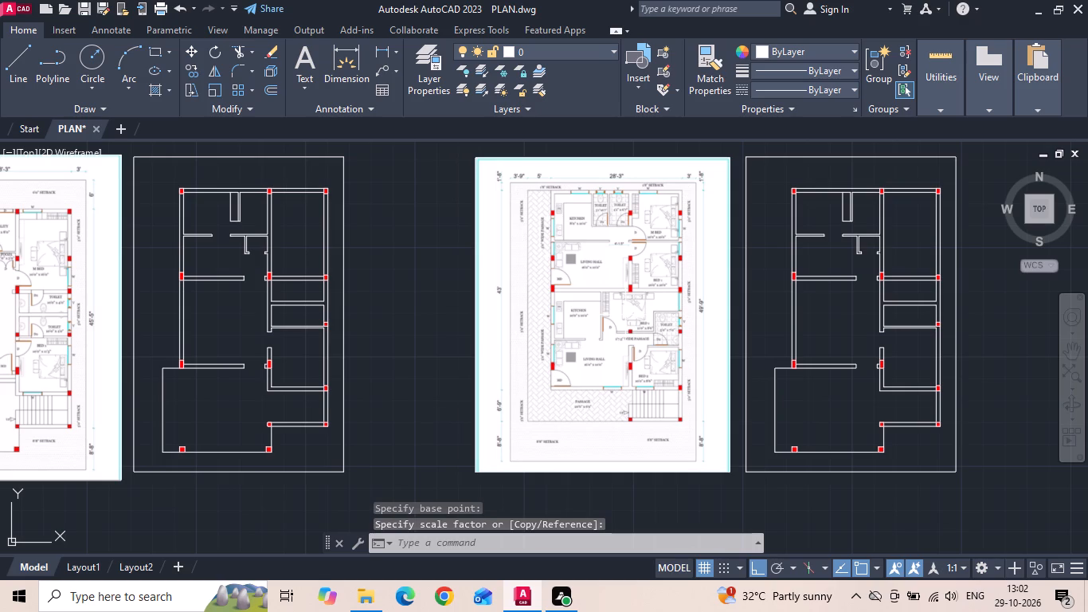
Scale the upper floor reference image up by eye, using its lower-left corner as the base point.
middle_click(610, 350)
drag(685, 155, 677, 163)
click(656, 198)
right_click(656, 198)
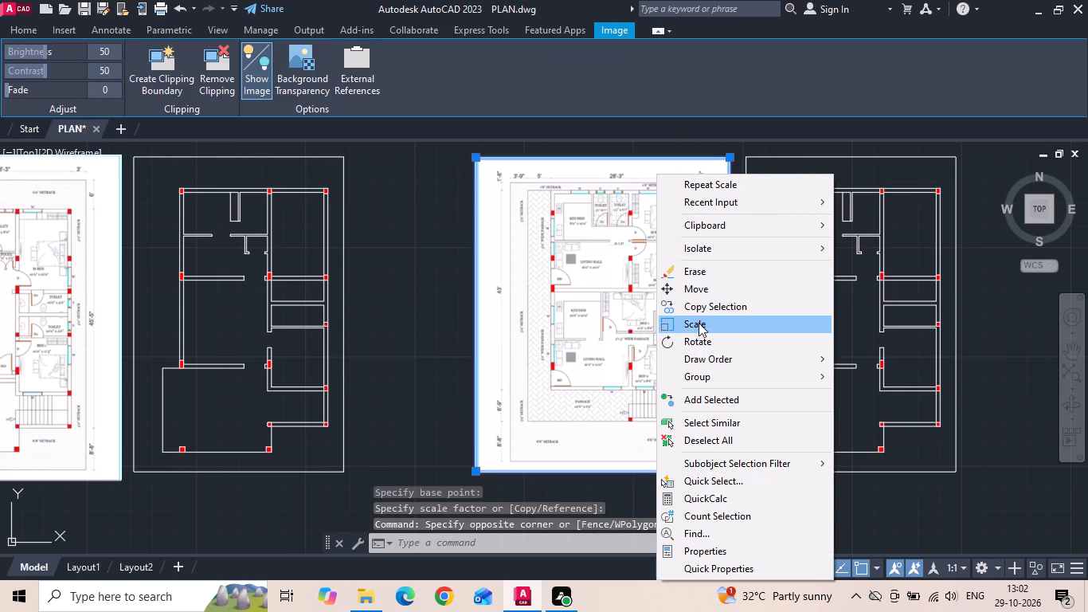
click(699, 324)
click(474, 475)
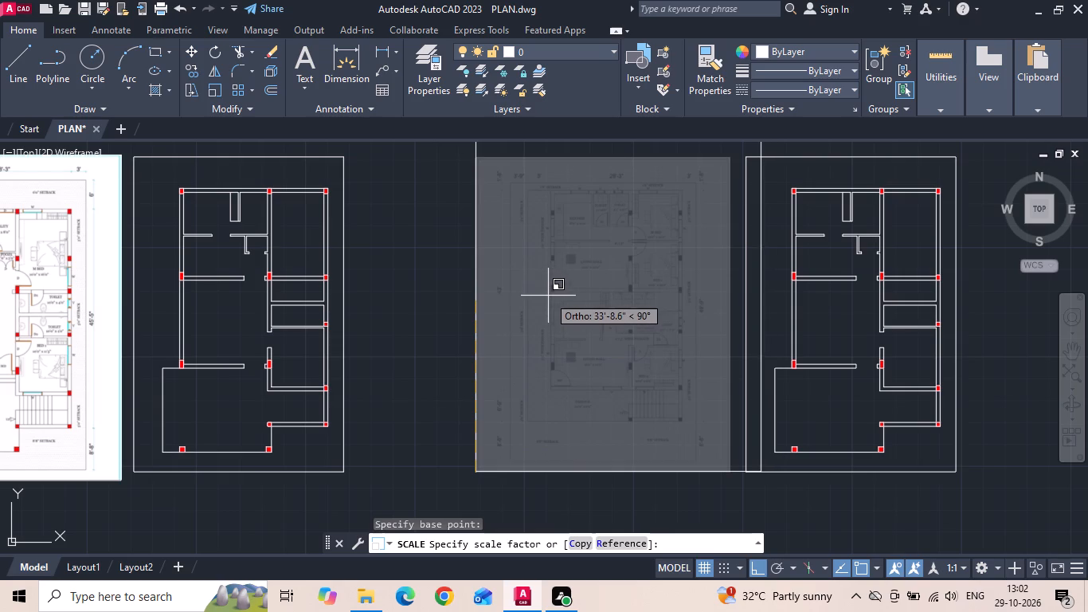
click(548, 296)
Move the upper floor reference image with Ortho off so it sits beside the copied plan without overlapping its boundary.
scroll(535, 327, down, 1)
scroll(665, 192, up, 1)
drag(648, 194, 626, 210)
click(592, 226)
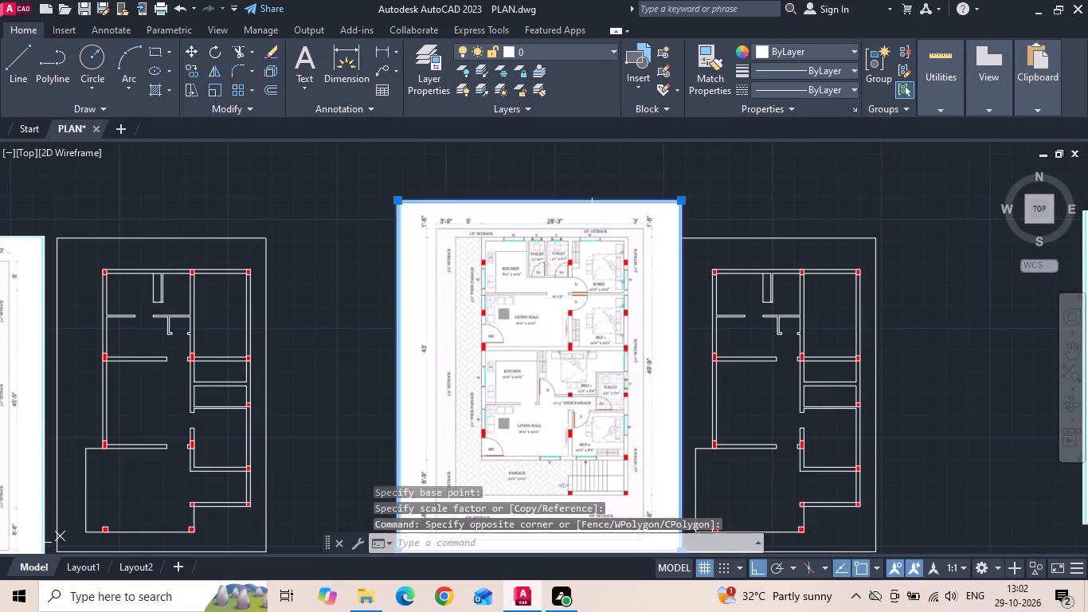
right_click(590, 226)
click(634, 296)
drag(777, 170, 771, 178)
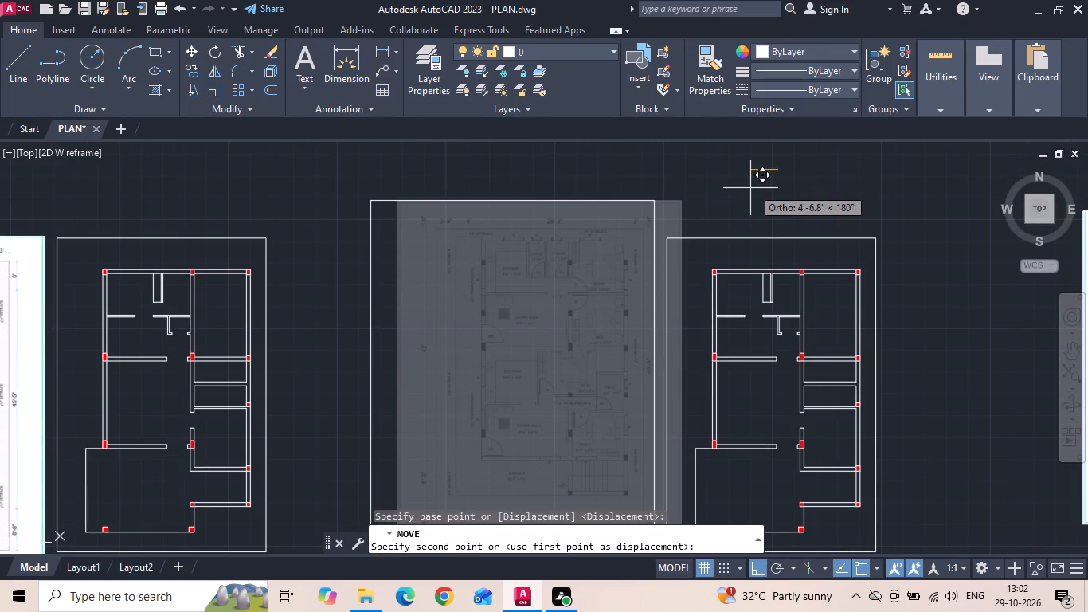
key(F8)
scroll(747, 190, up, 1)
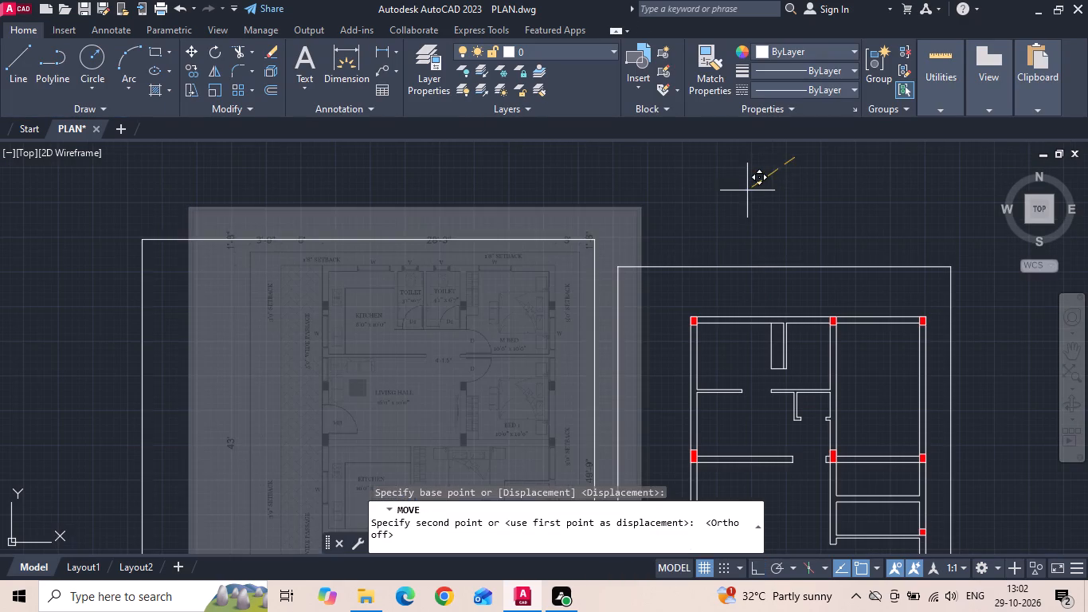
click(754, 178)
Examine the upper floor reference's rooms, wall positions and top setback against the copied plan.
middle_drag(589, 265, 608, 190)
scroll(609, 197, down, 1)
middle_drag(590, 273, 593, 215)
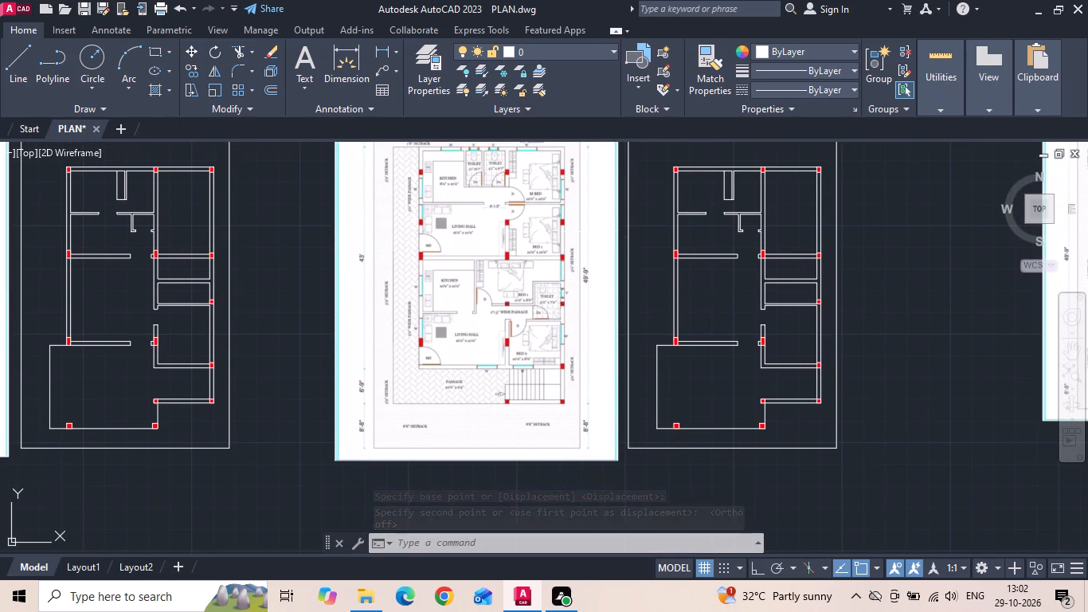
scroll(567, 306, down, 1)
scroll(507, 229, up, 2)
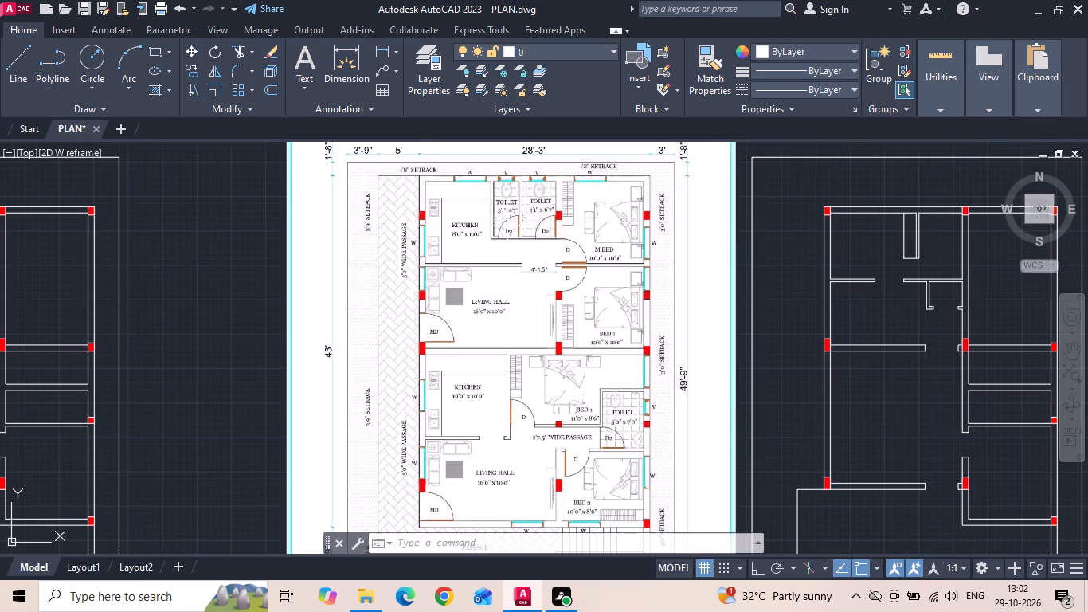
middle_drag(510, 214, 455, 253)
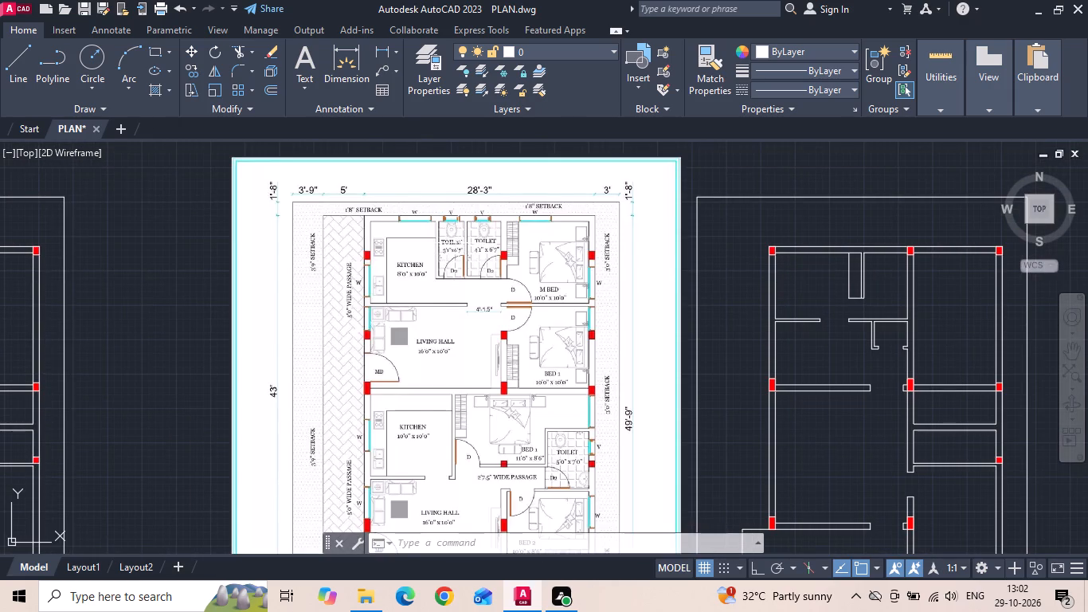
scroll(459, 241, up, 1)
scroll(412, 300, down, 1)
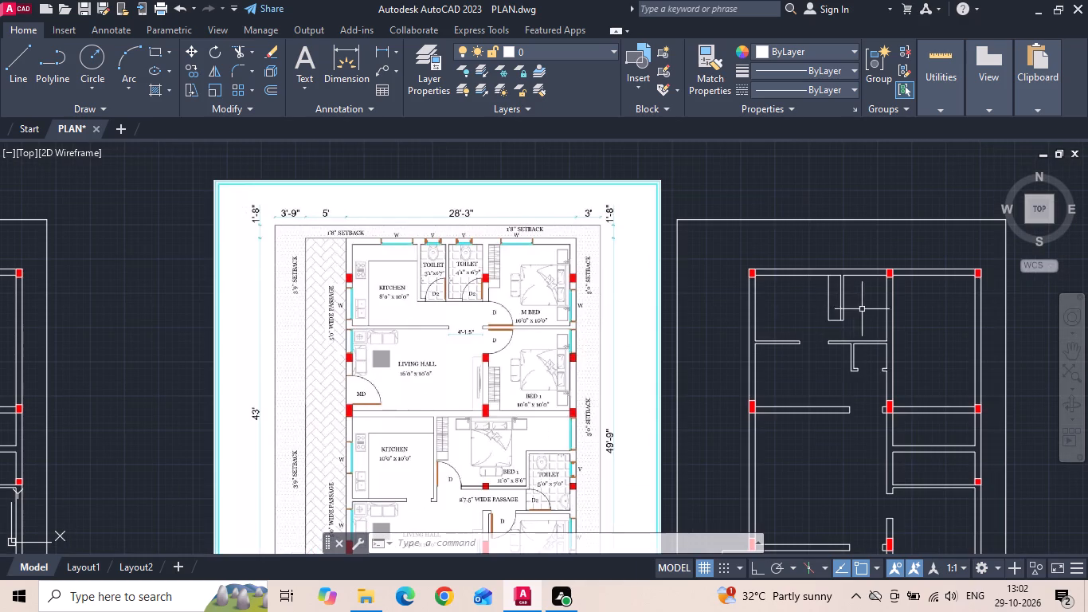
scroll(913, 308, up, 1)
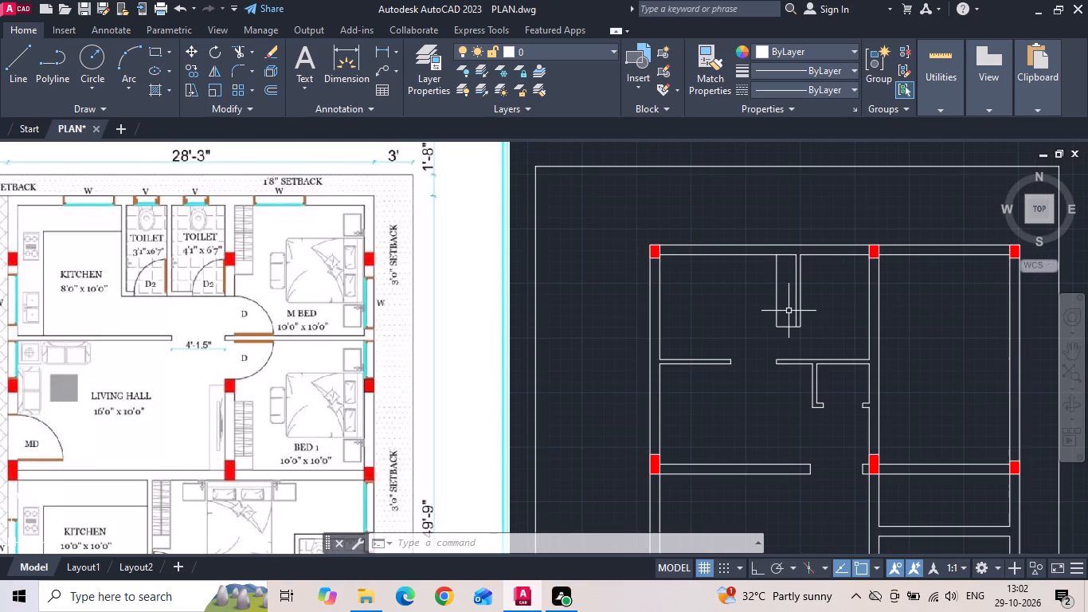
middle_drag(713, 297, 669, 312)
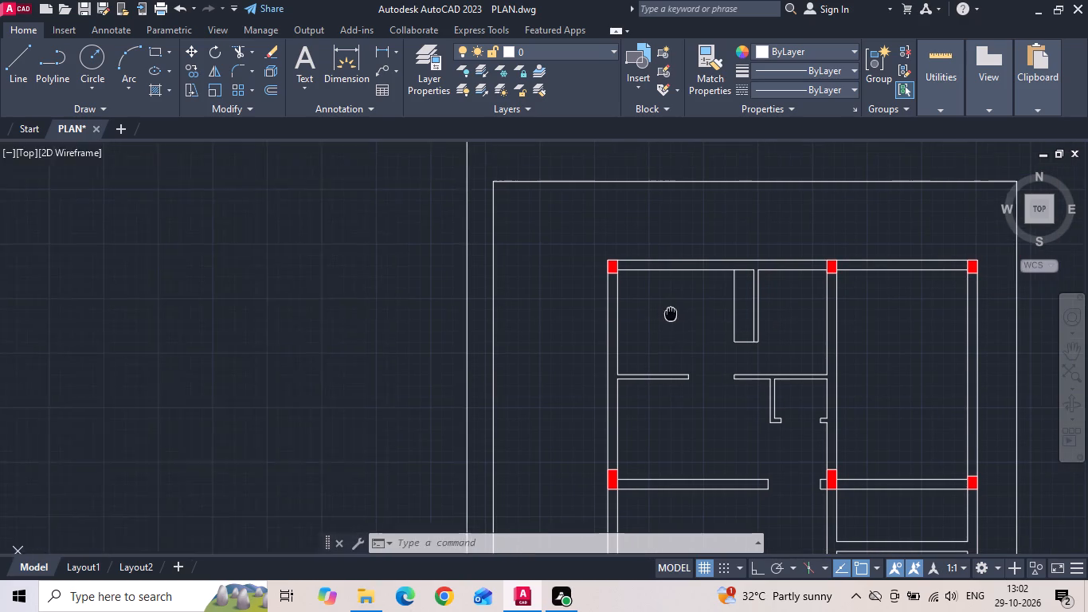
middle_drag(669, 312, 668, 312)
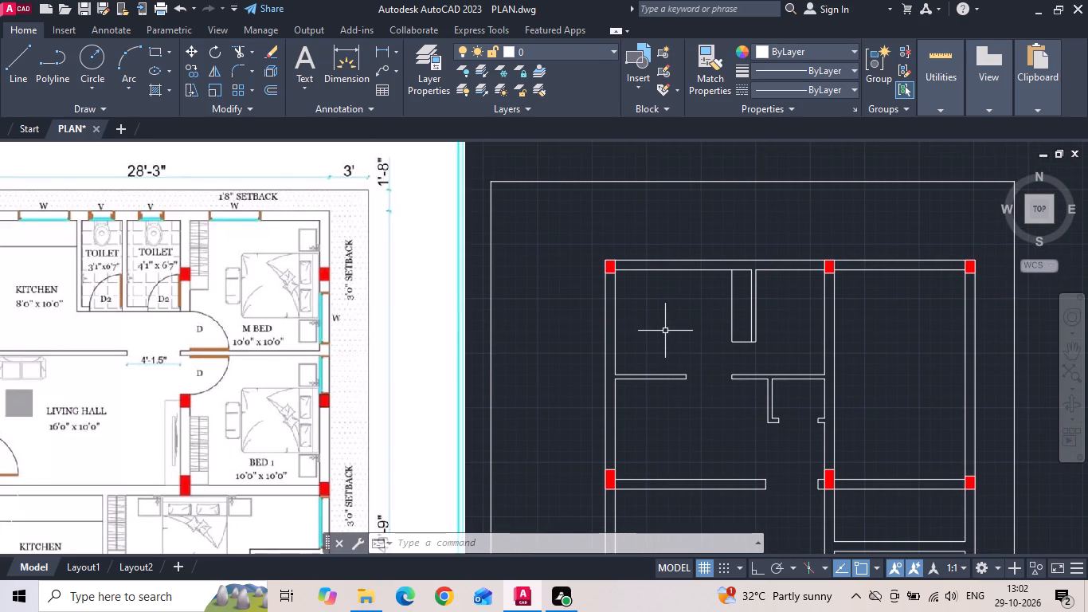
key(Escape)
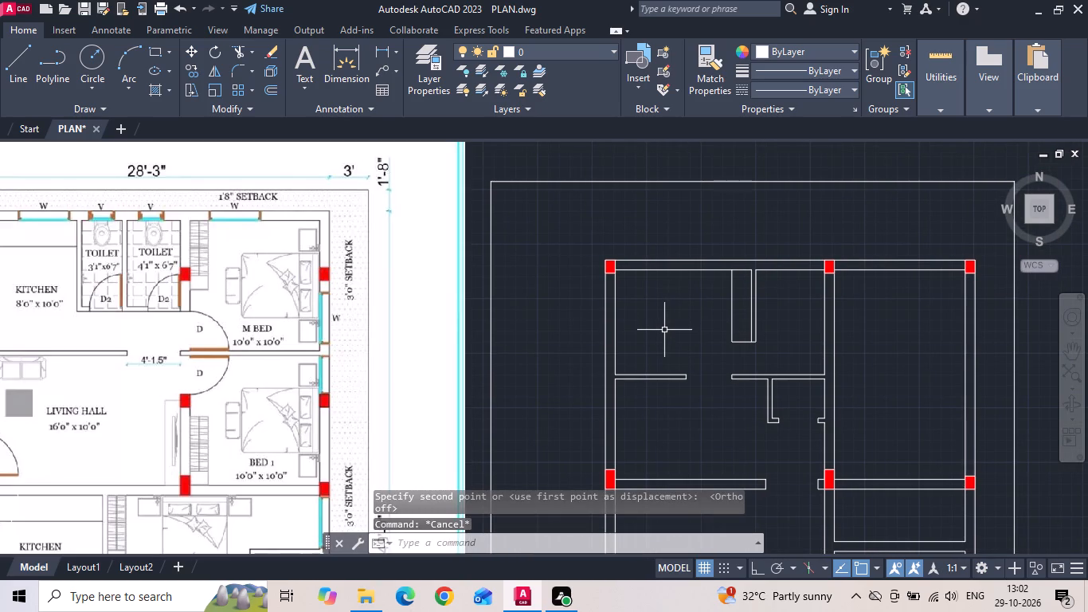
With Ortho on, draw a 1'8" line down from the copied plan's top boundary, continuing horizontally left past the left outer wall.
text(L)
key(space)
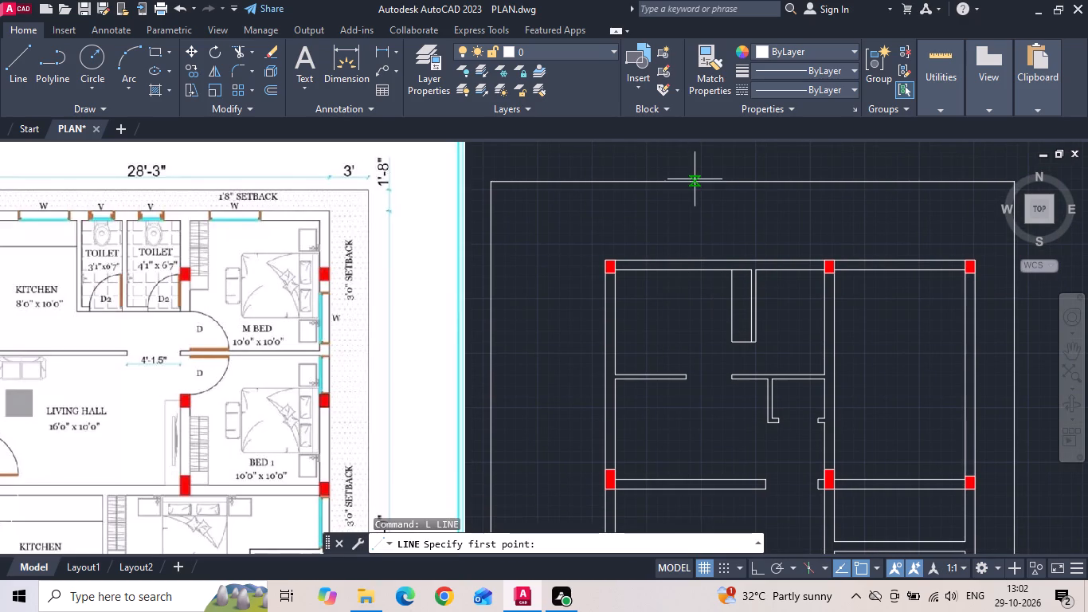
key(F8)
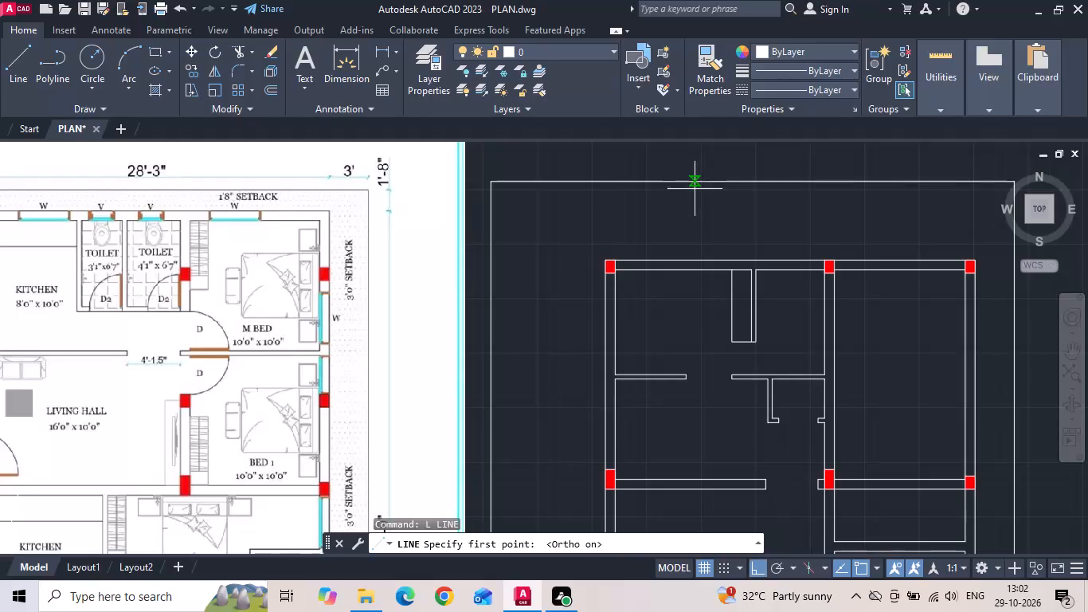
drag(700, 181, 703, 218)
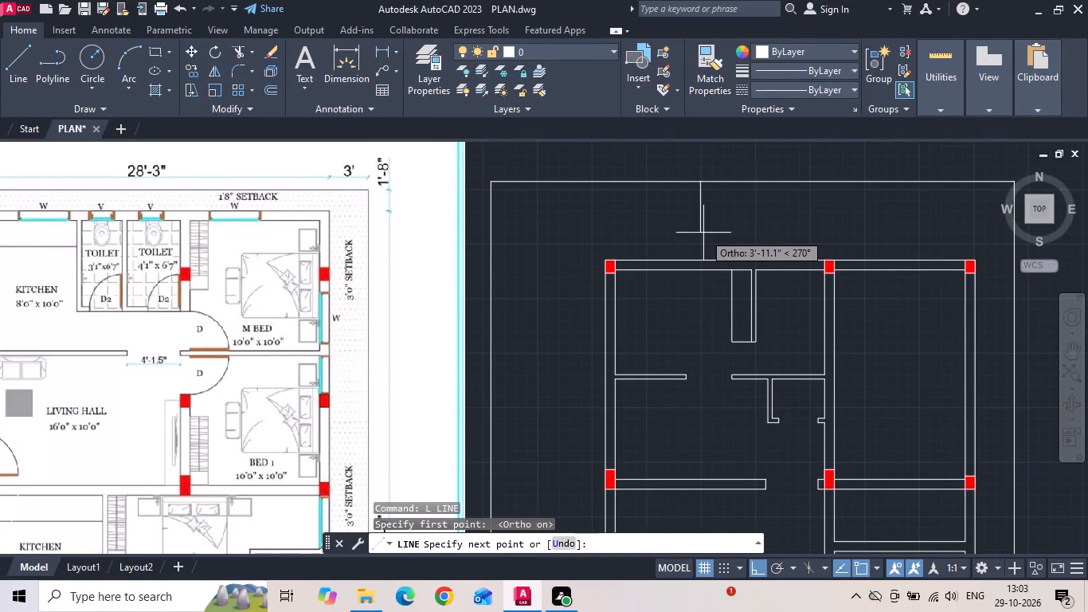
text(1')
text(8)
key(space)
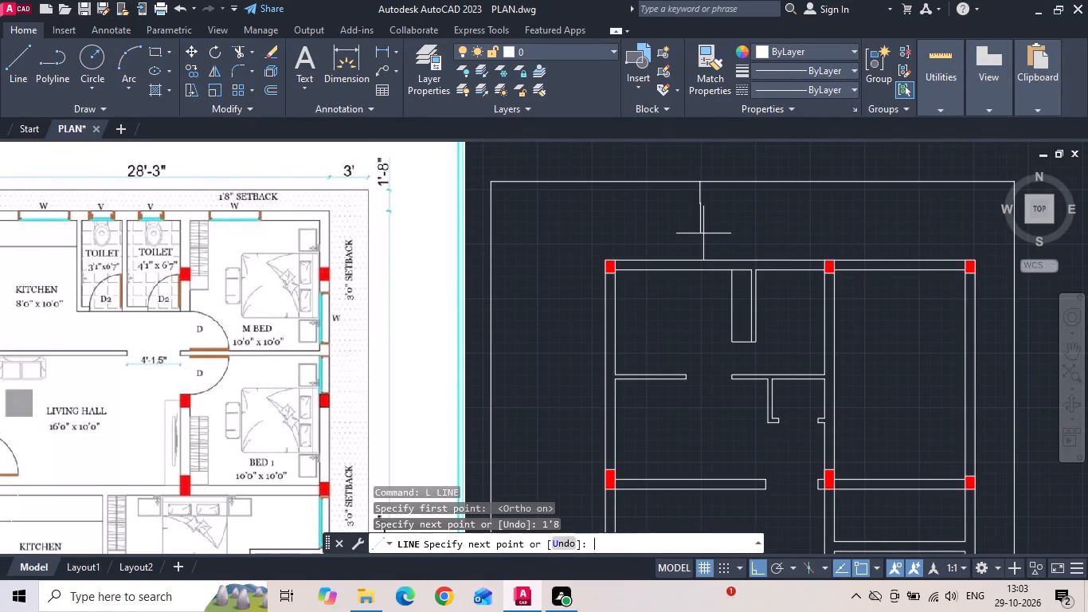
click(534, 242)
key(Escape)
Extend both lines of the copied plan's left outer wall up to the new horizontal setback line.
scroll(620, 266, down, 1)
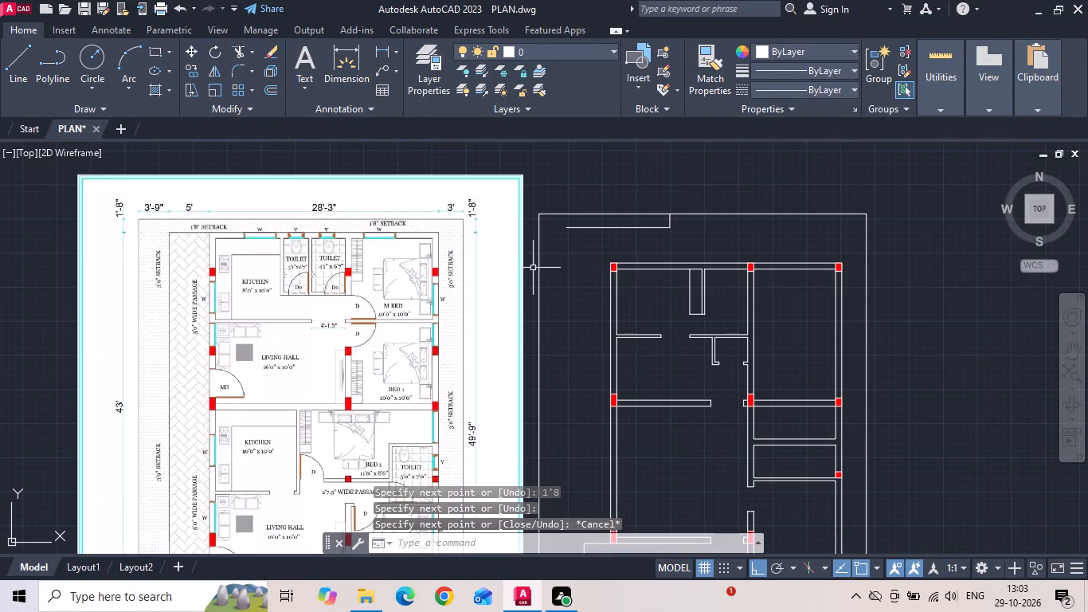
scroll(640, 243, up, 1)
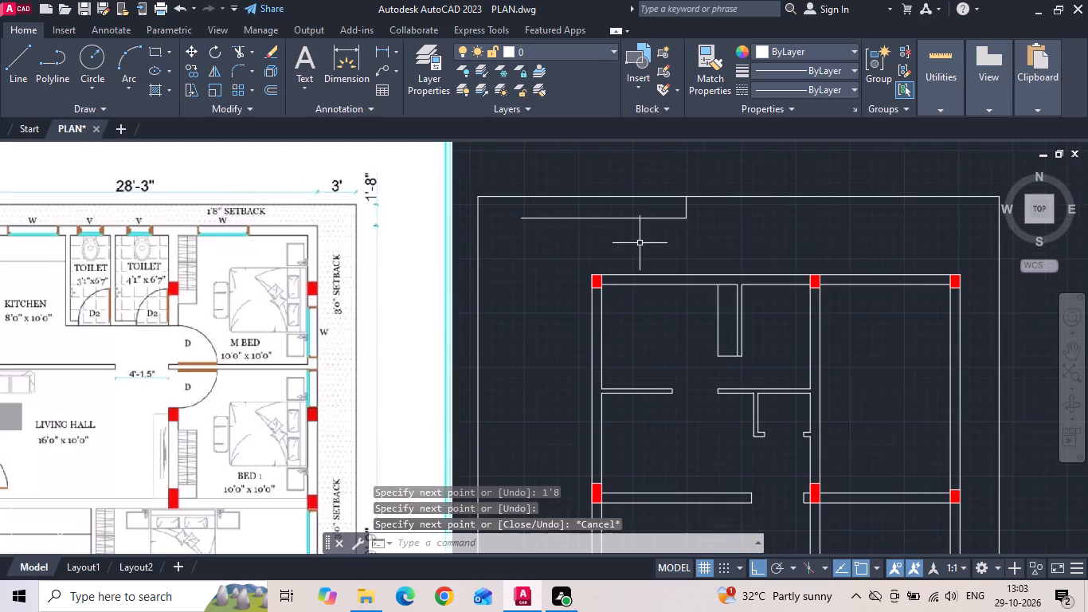
text(EX)
key(space)
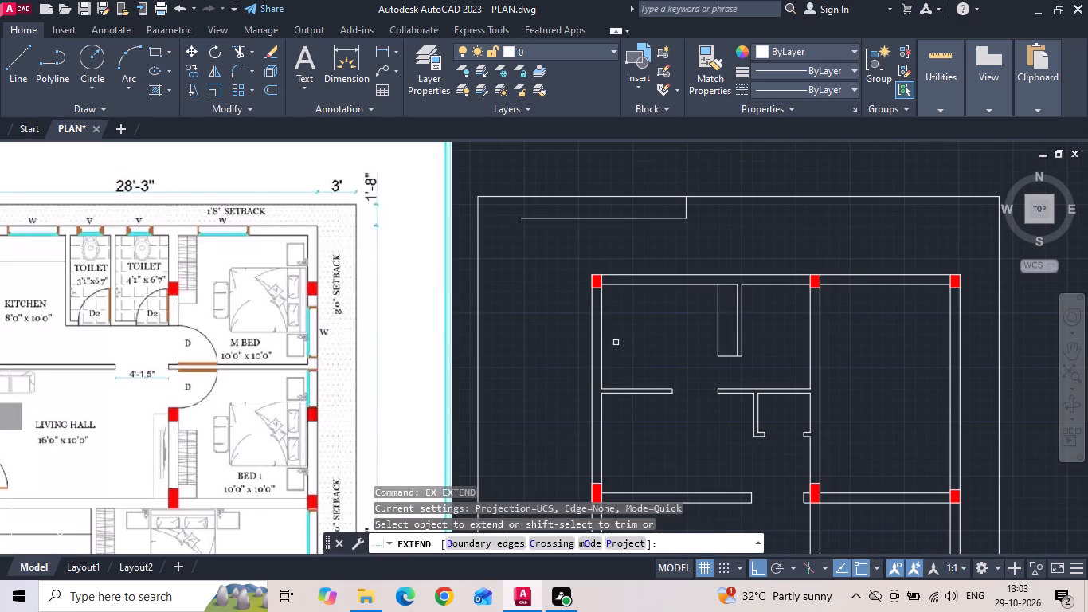
drag(616, 342, 538, 324)
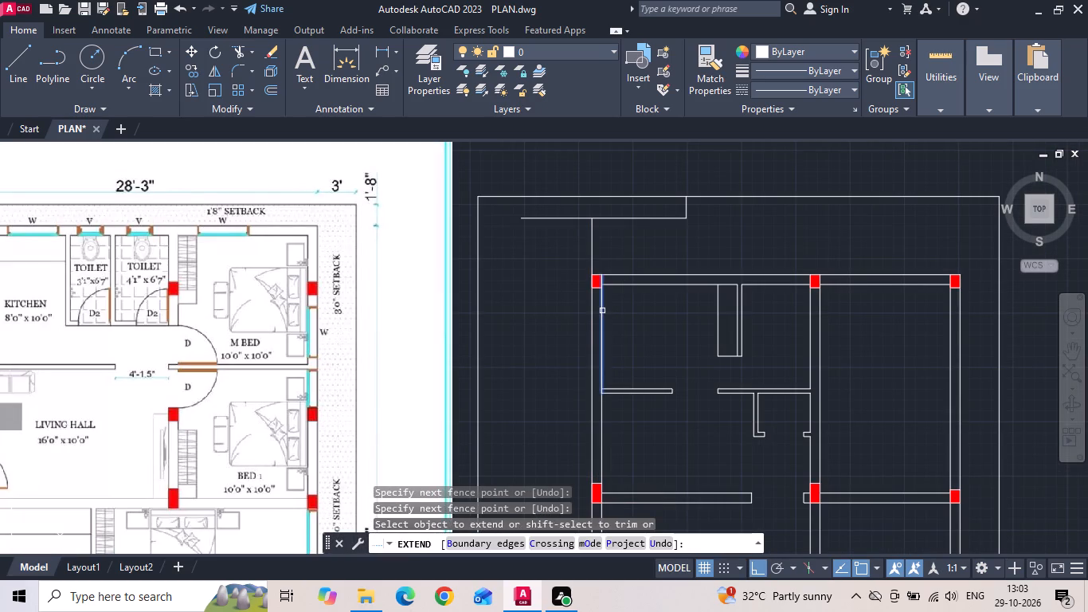
click(602, 311)
click(603, 304)
key(Escape)
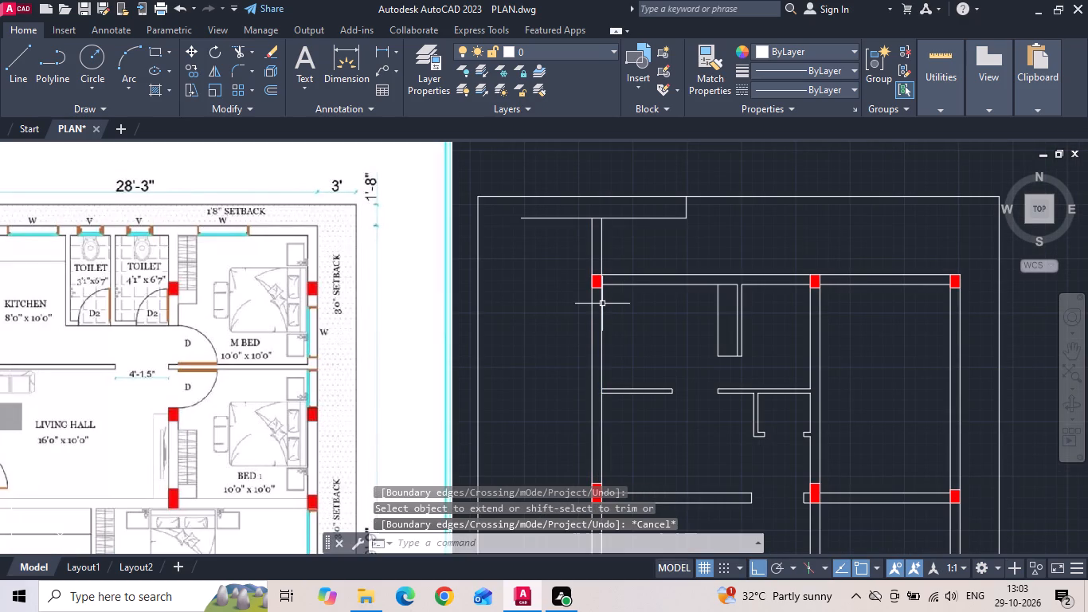
Fillet the new horizontal setback line with the right outer wall's outer line into a square corner.
key(f)
key(space)
click(656, 220)
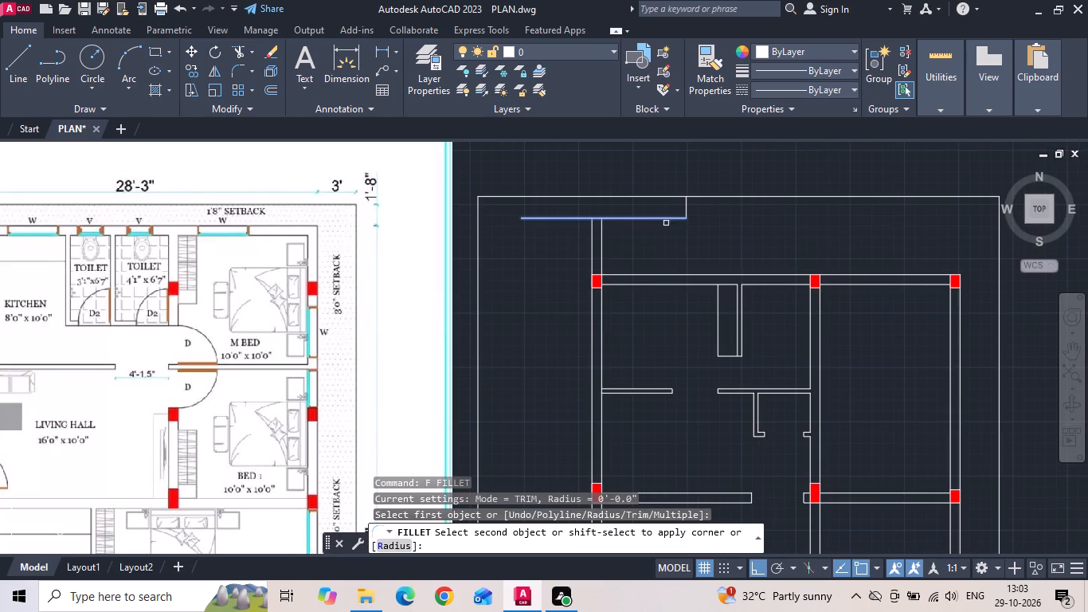
click(961, 325)
key(Escape)
Offset the new horizontal setback line 9" downward to form the top wall's inner face.
text(O 9)
key(space)
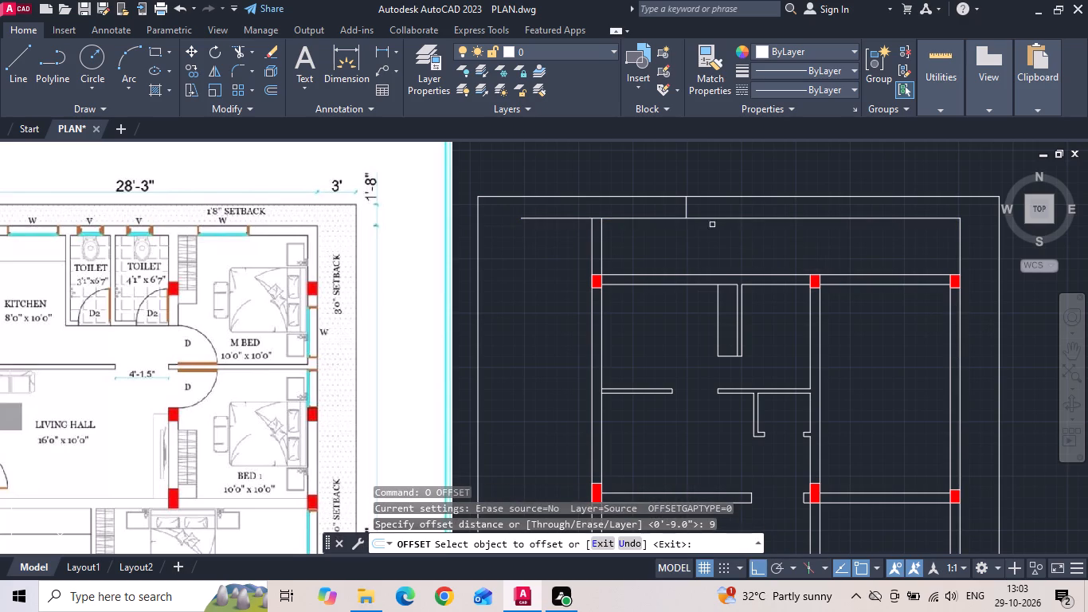
drag(714, 220, 710, 228)
click(698, 241)
key(Escape)
Trim the top wall lines' overhanging ends into a clean left corner and remove the short 1'8" guide line above the wall.
text(TR)
key(space)
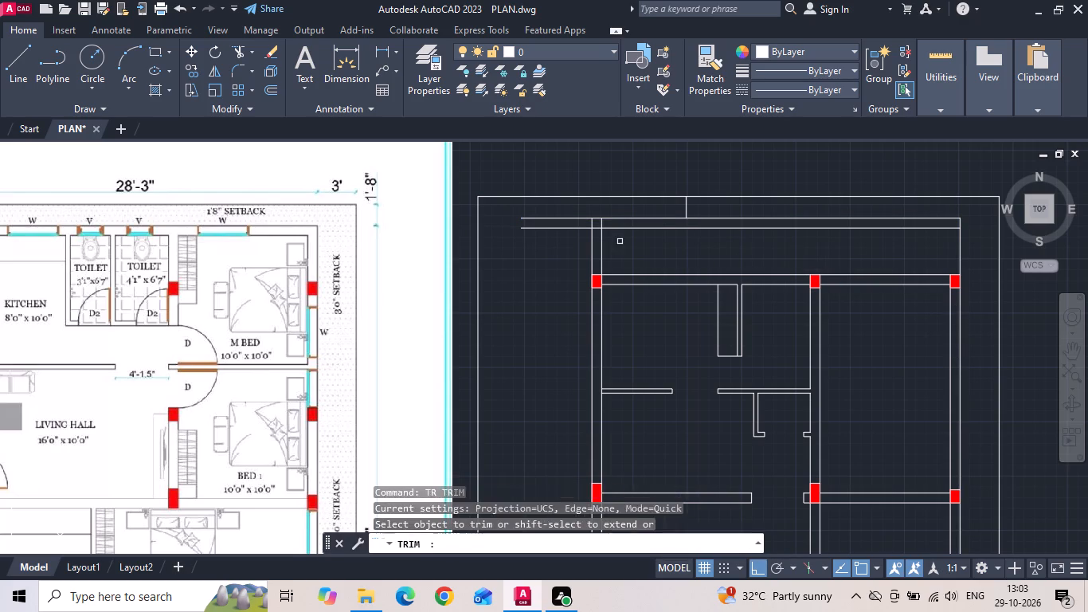
key(space)
drag(577, 246, 577, 212)
drag(604, 210, 731, 194)
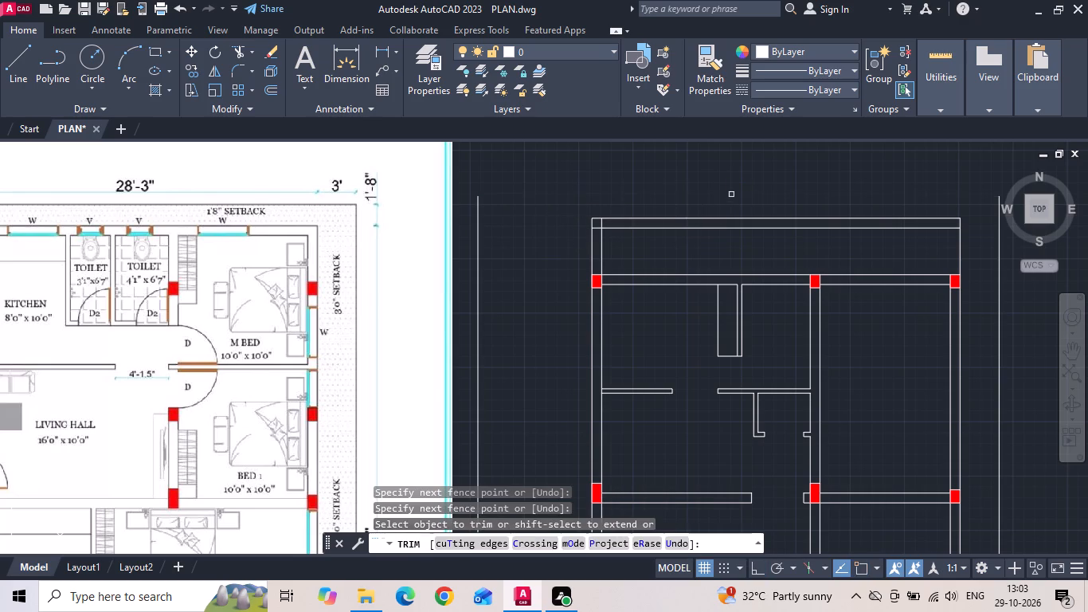
key(ctrl+z)
scroll(645, 213, up, 2)
drag(677, 201, 769, 196)
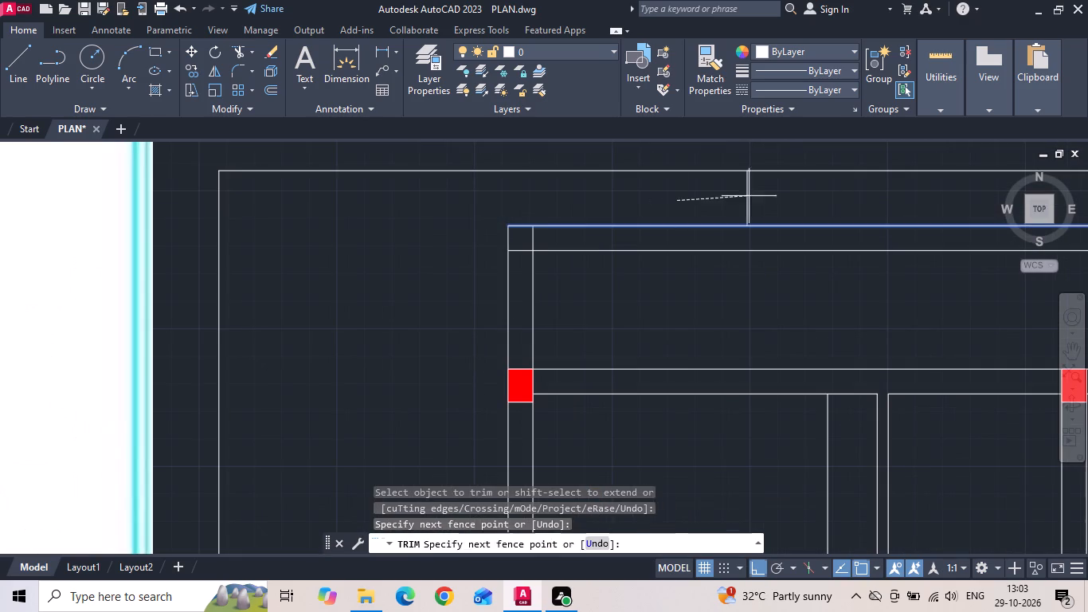
drag(769, 196, 848, 195)
click(536, 243)
click(523, 253)
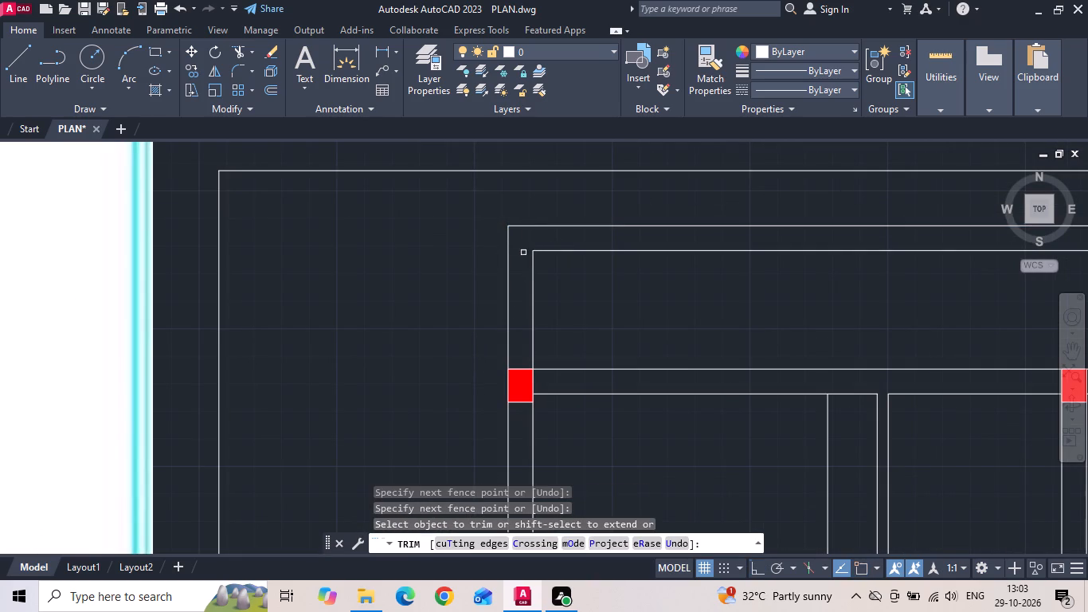
scroll(564, 283, down, 2)
key(Escape)
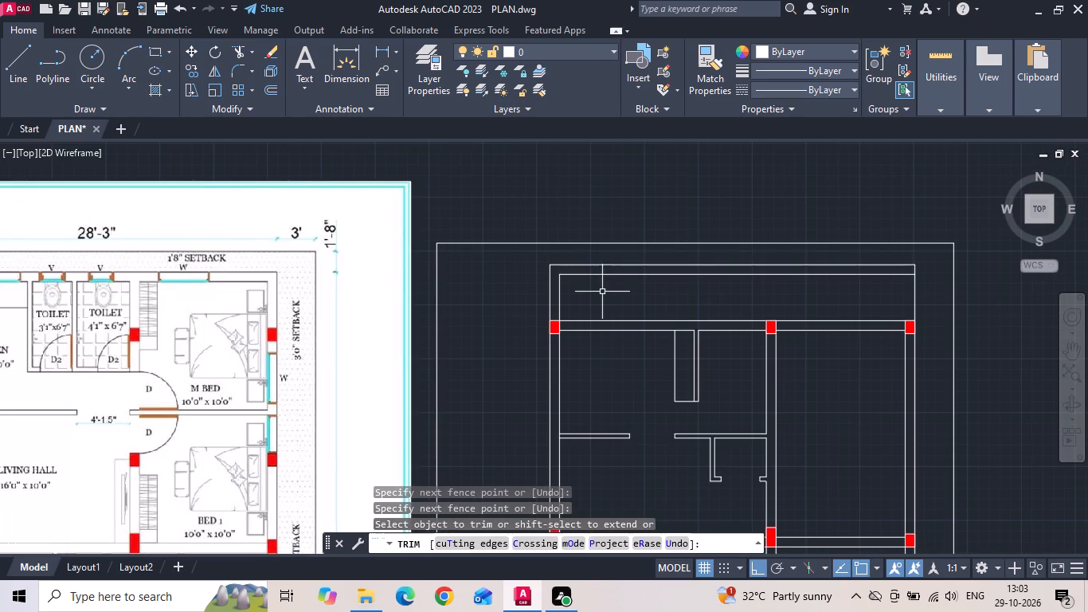
Extend the right outer wall's inner line up to the top wall's new inner face.
middle_drag(914, 382, 689, 391)
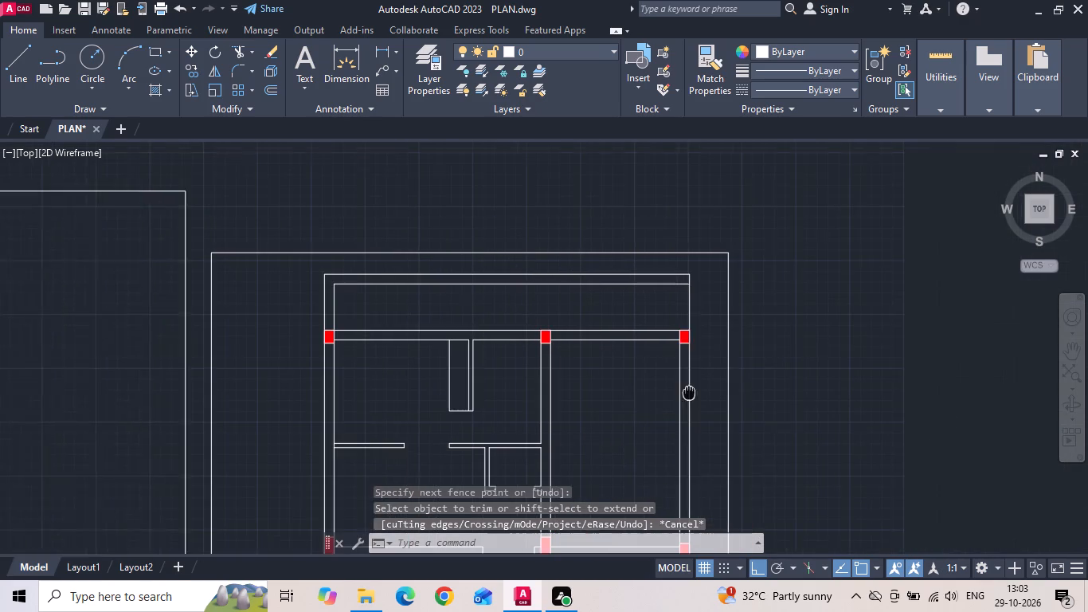
middle_drag(689, 391, 688, 391)
scroll(695, 329, up, 1)
text(EX)
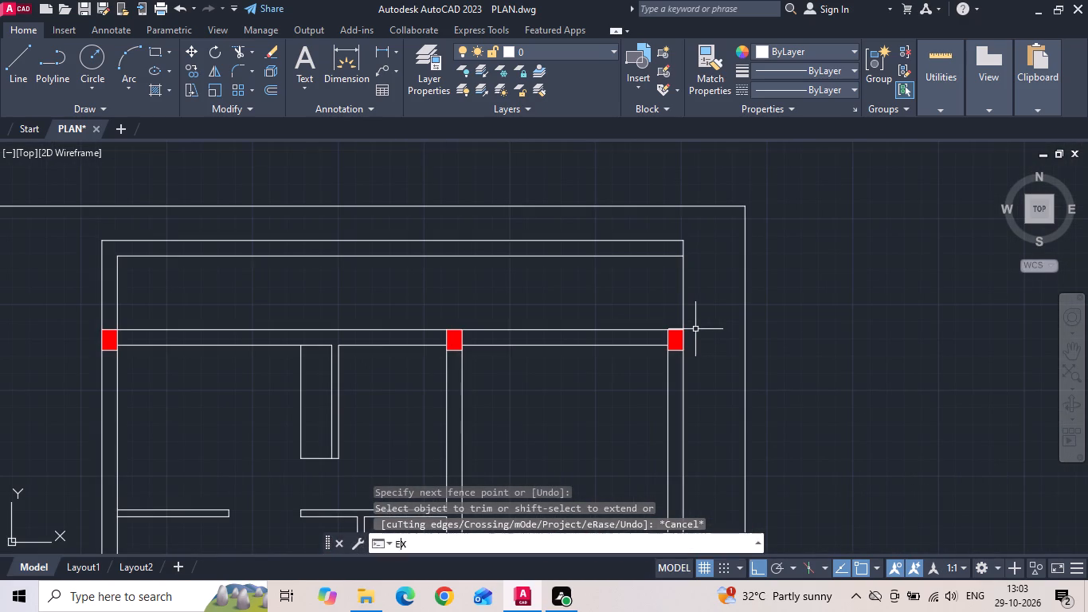
key(space)
key(space)
click(669, 373)
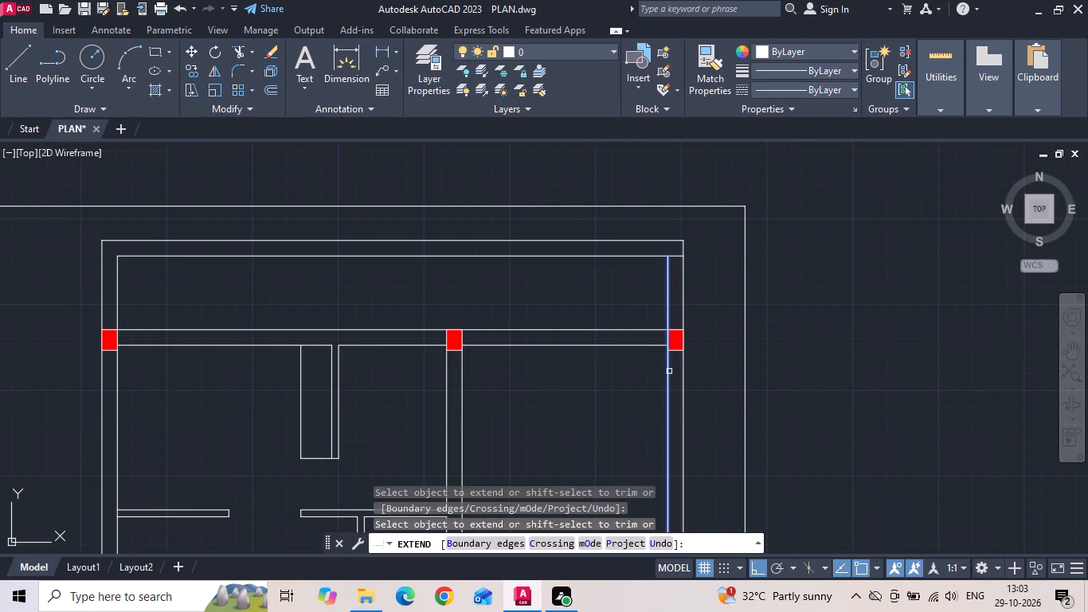
click(669, 371)
key(Escape)
Fillet the top wall's inner line with the right outer wall's inner line into a square corner.
key(f)
key(space)
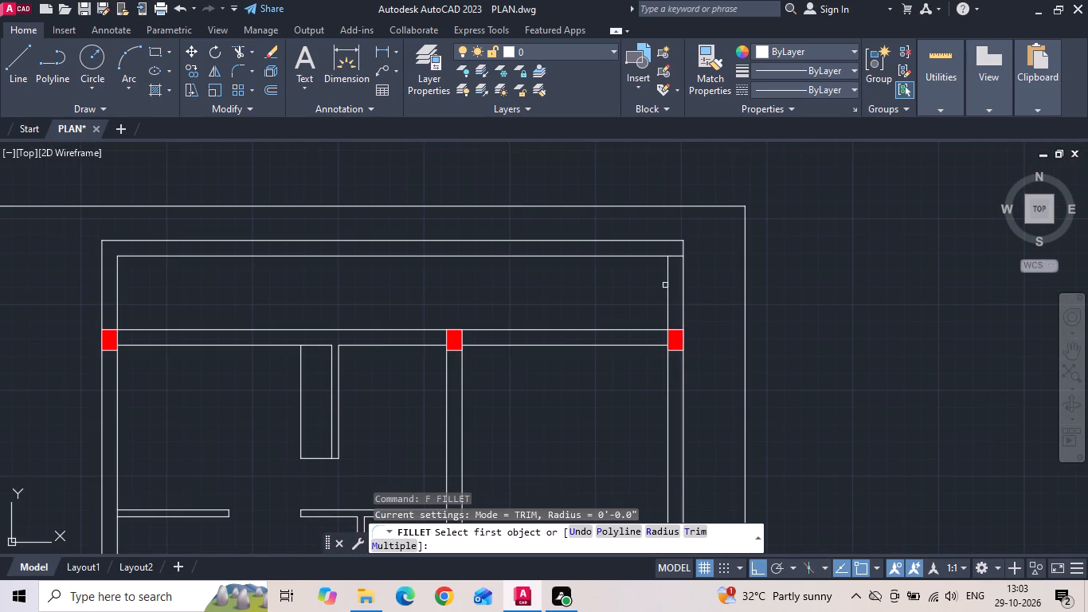
click(660, 254)
click(667, 273)
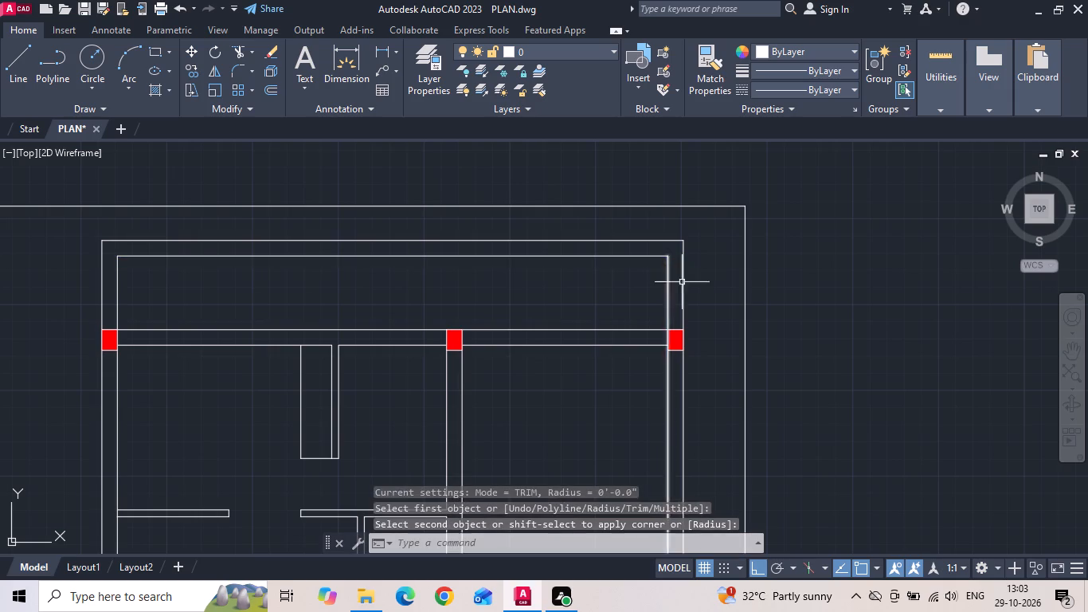
scroll(741, 321, down, 2)
key(Escape)
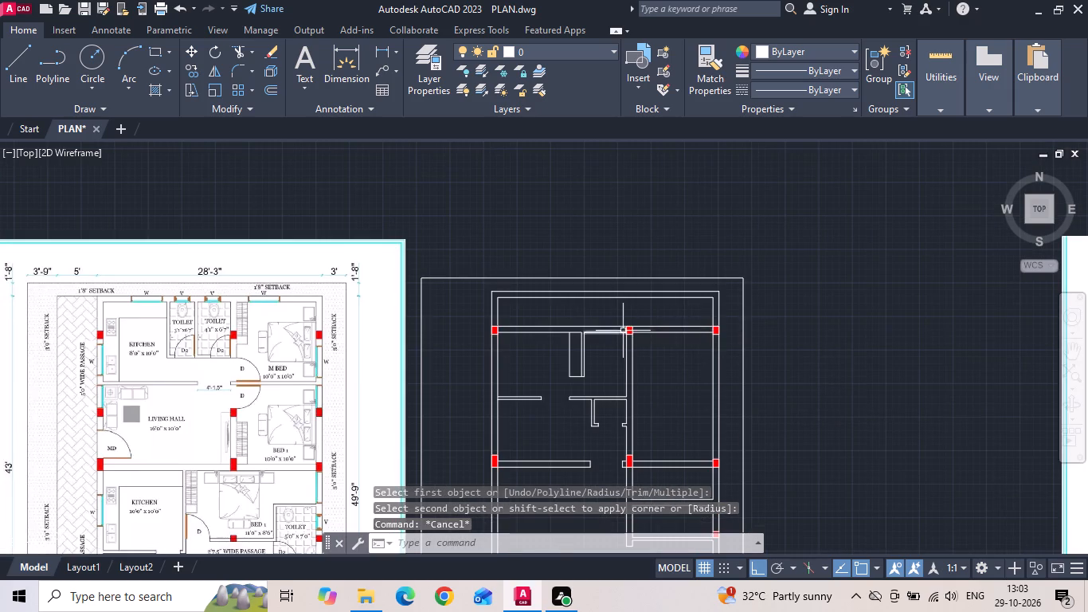
Delete the old top wall lines between the three upper columns and the narrow partition enclosure hanging below them.
scroll(632, 327, up, 1)
drag(677, 320, 675, 347)
click(673, 351)
key(Delete)
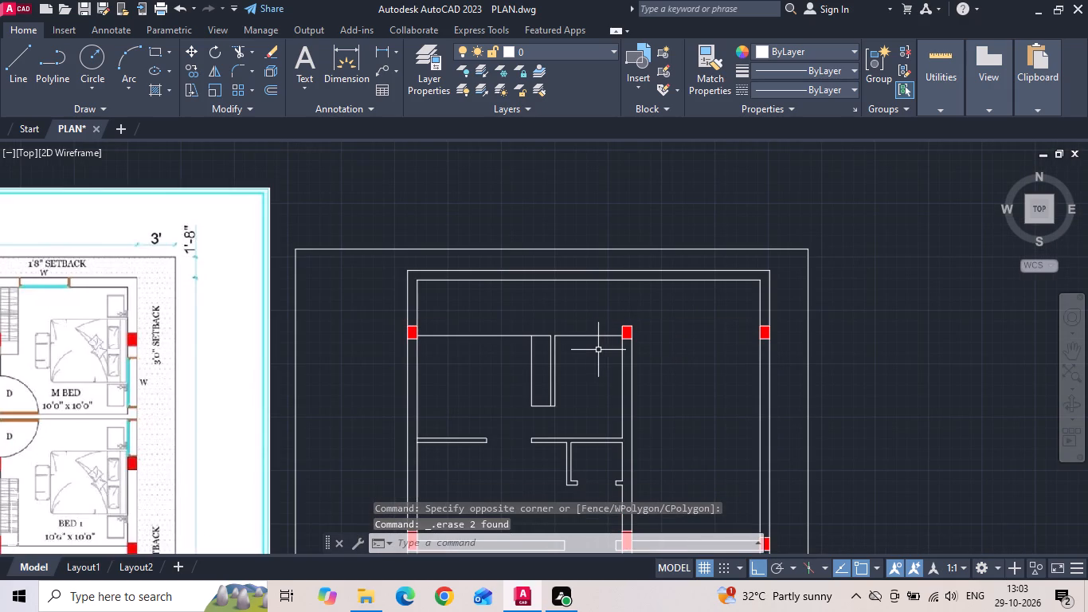
drag(598, 350, 561, 363)
click(497, 331)
key(Delete)
drag(566, 356, 547, 386)
click(536, 409)
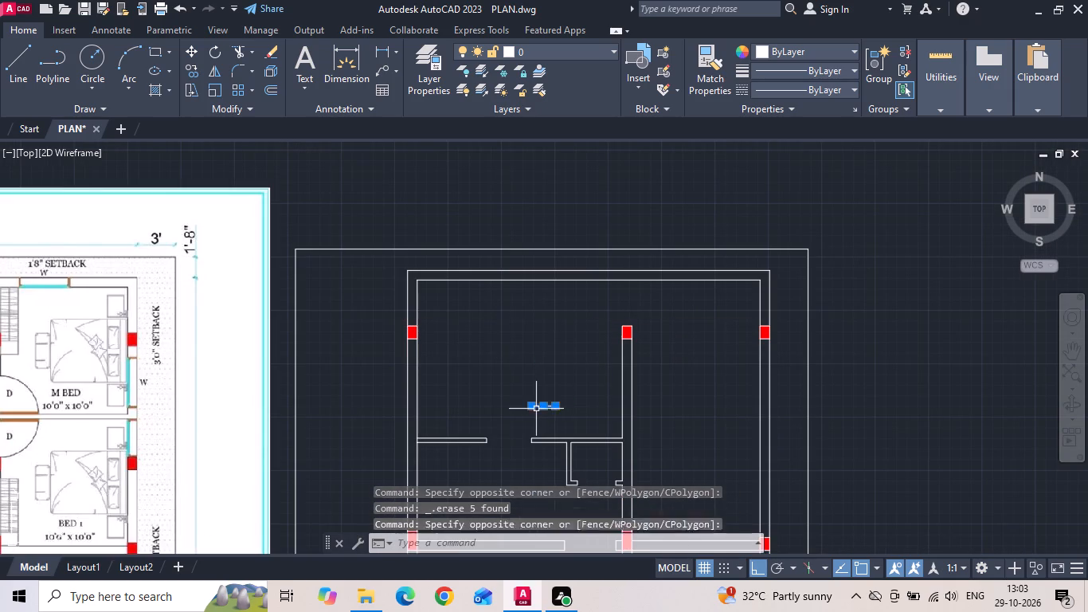
key(Delete)
Extend both lines of the middle vertical wall past its upper column to the new top wall's inner face.
key(e)
key(x)
key(space)
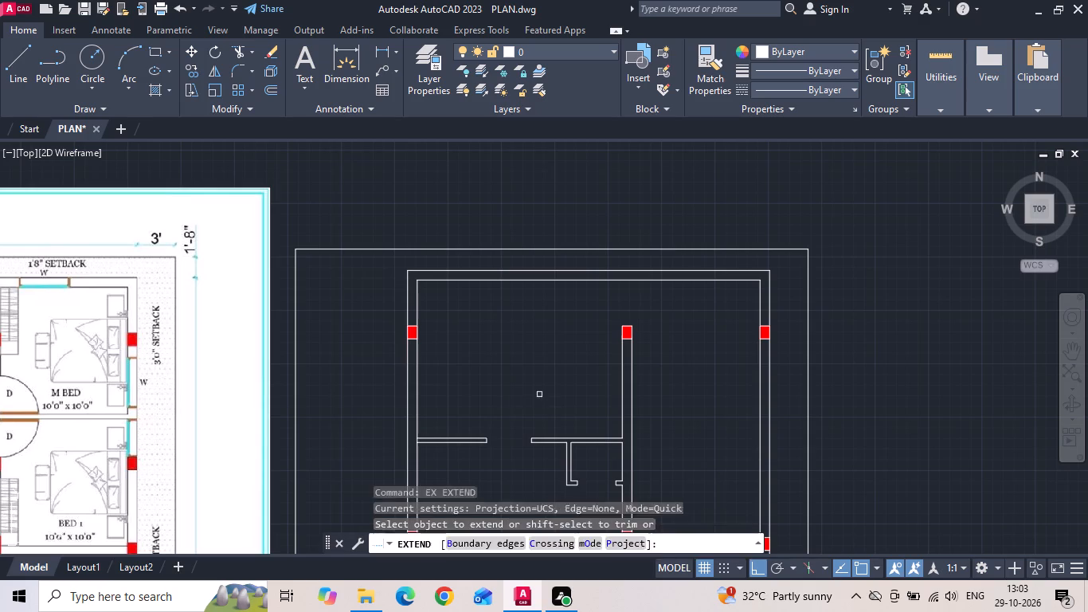
key(space)
drag(545, 386, 676, 356)
drag(601, 365, 678, 352)
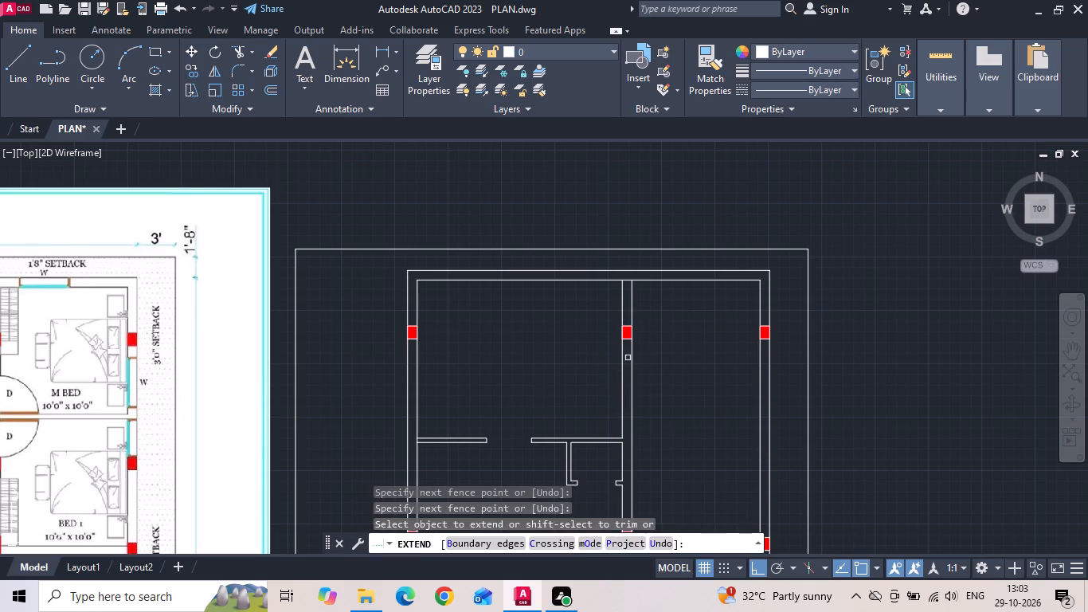
key(Escape)
Trim the top wall's inner line between the two faces of the middle vertical wall to open the junction.
key(t)
key(r)
key(space)
key(space)
scroll(595, 266, up, 1)
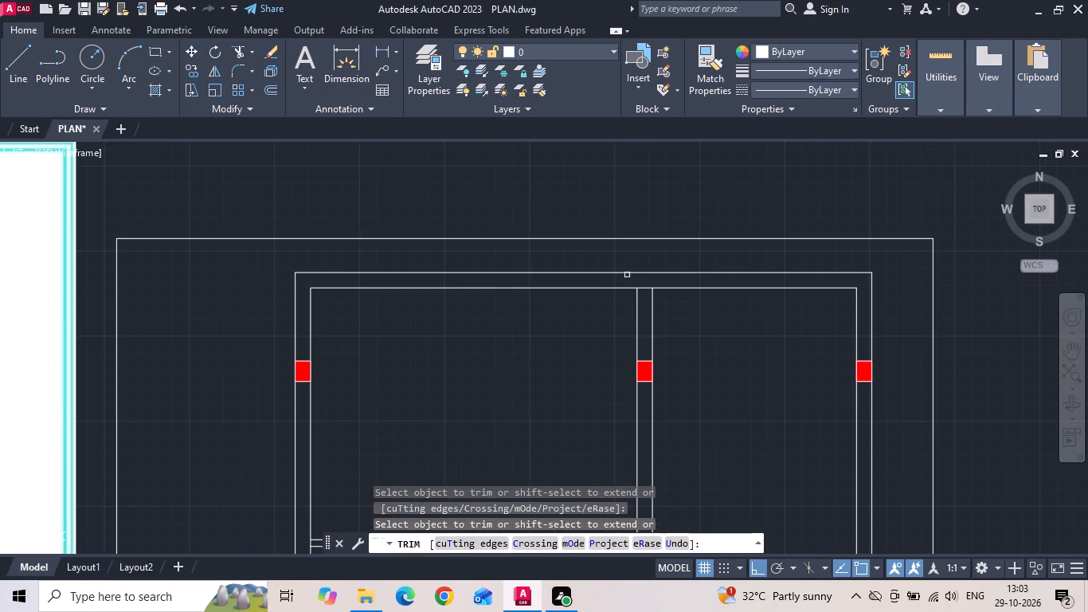
click(644, 287)
scroll(618, 328, down, 2)
key(Escape)
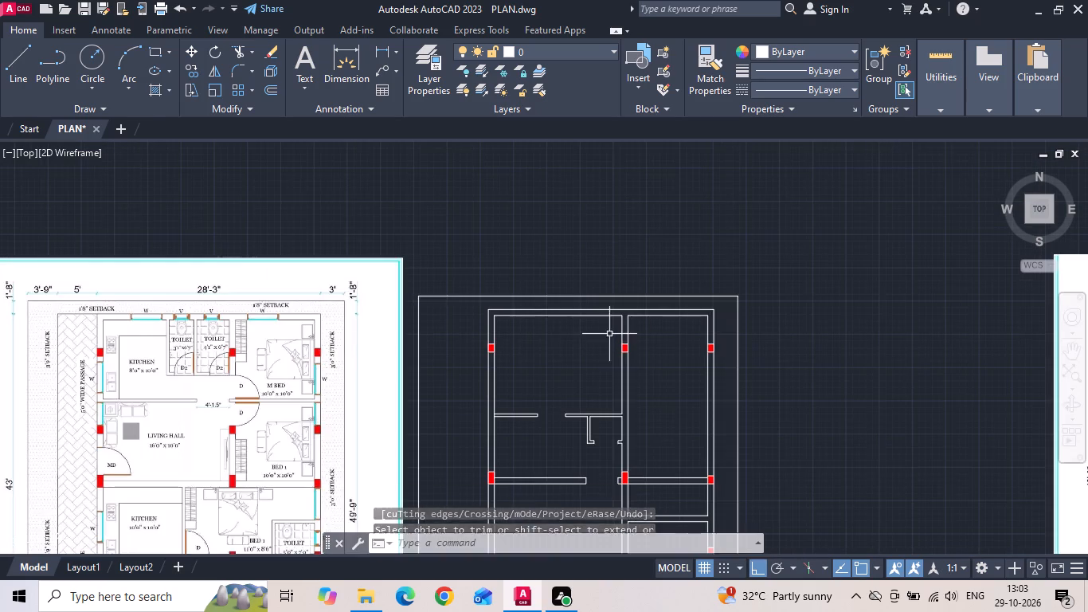
Offset the top wall's inner line over the left room 10' downward.
scroll(315, 350, up, 1)
text(O 10')
key(Return)
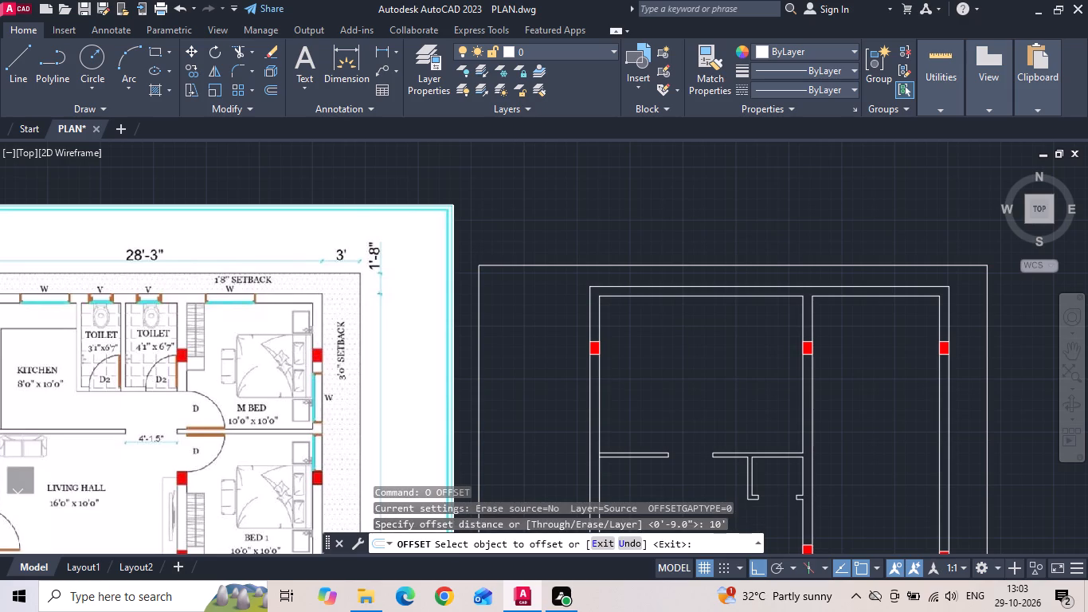
drag(684, 294, 687, 307)
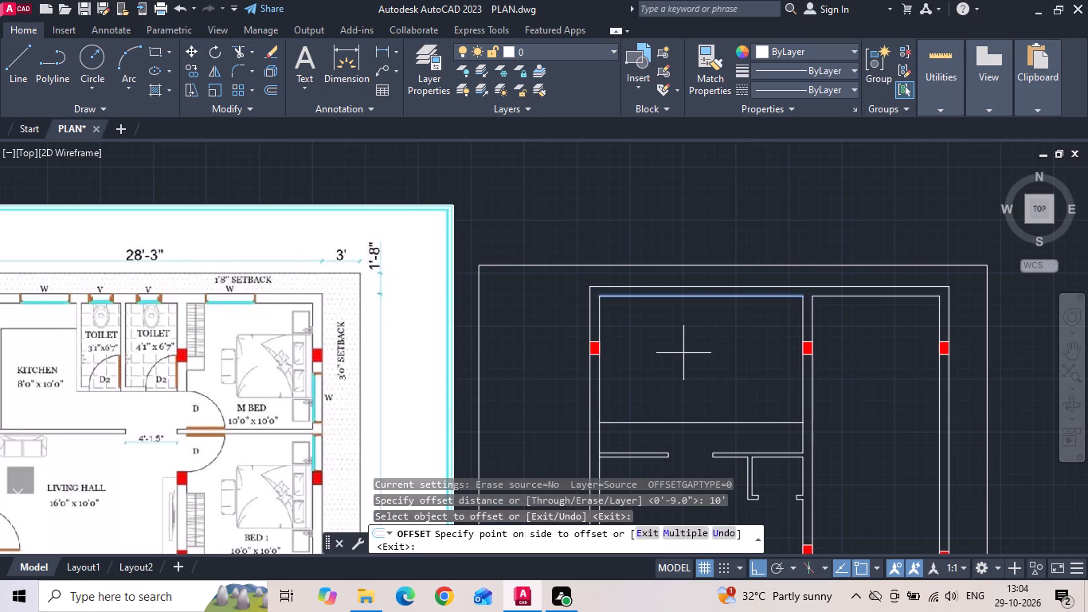
click(683, 353)
key(Escape)
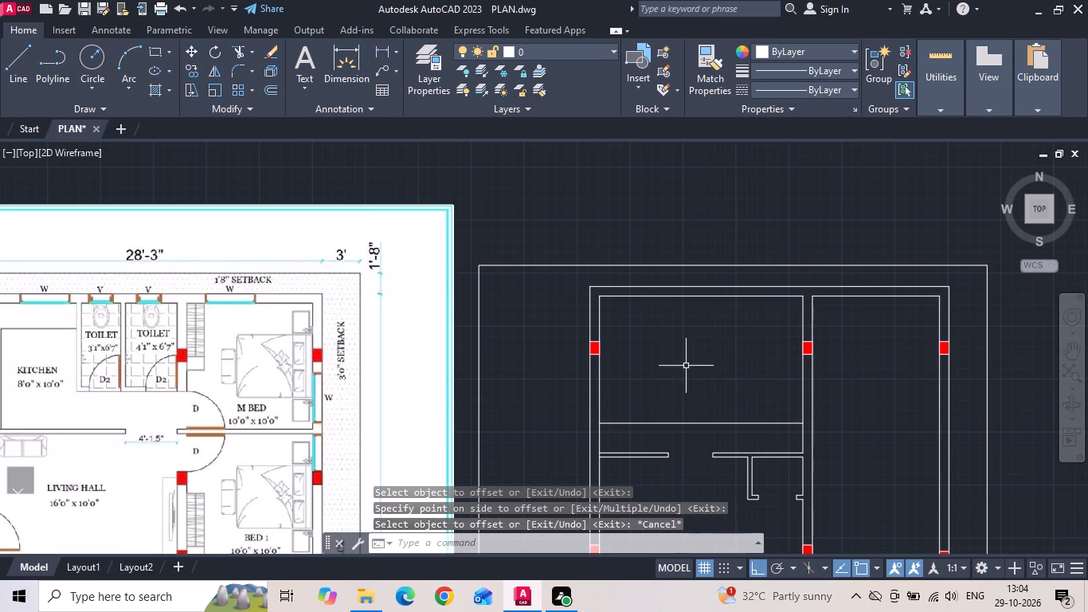
Delete the old horizontal partition pieces and the attached L-shaped partition below the new 10' offset line.
middle_drag(686, 366, 686, 324)
drag(782, 399, 777, 410)
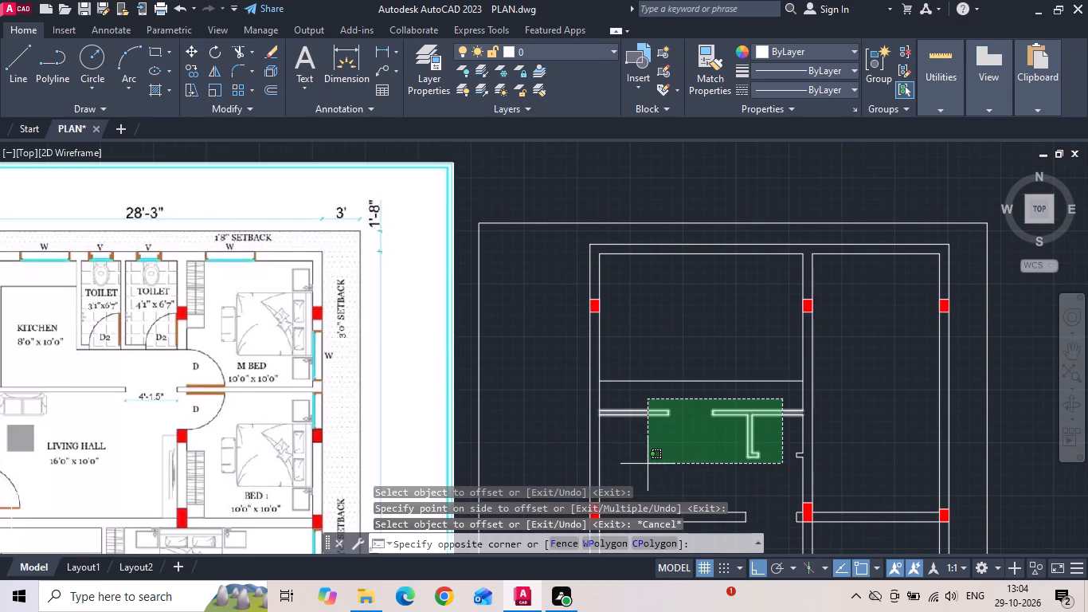
click(648, 464)
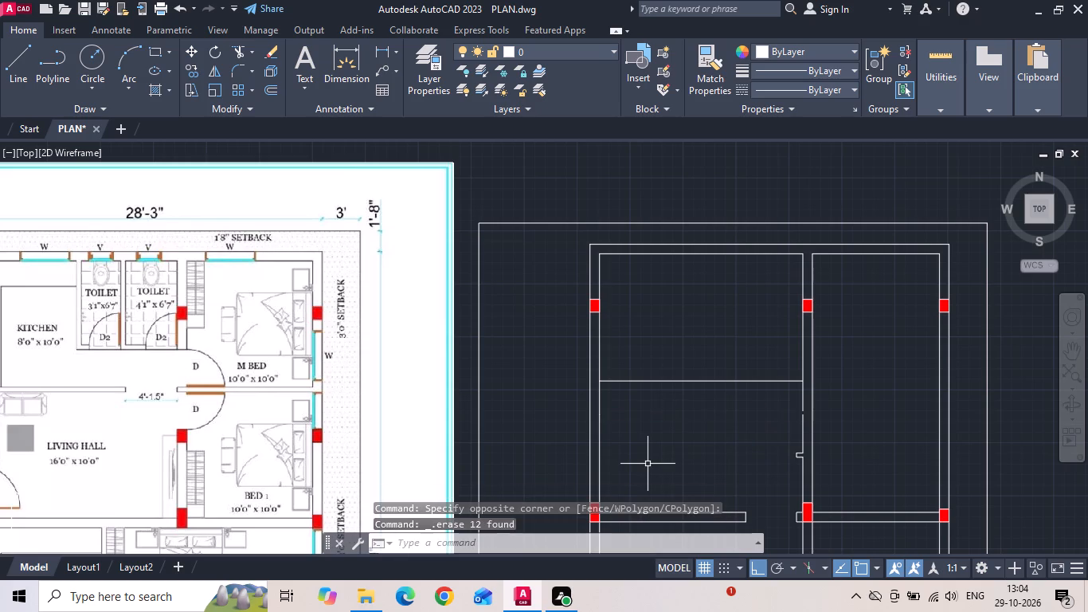
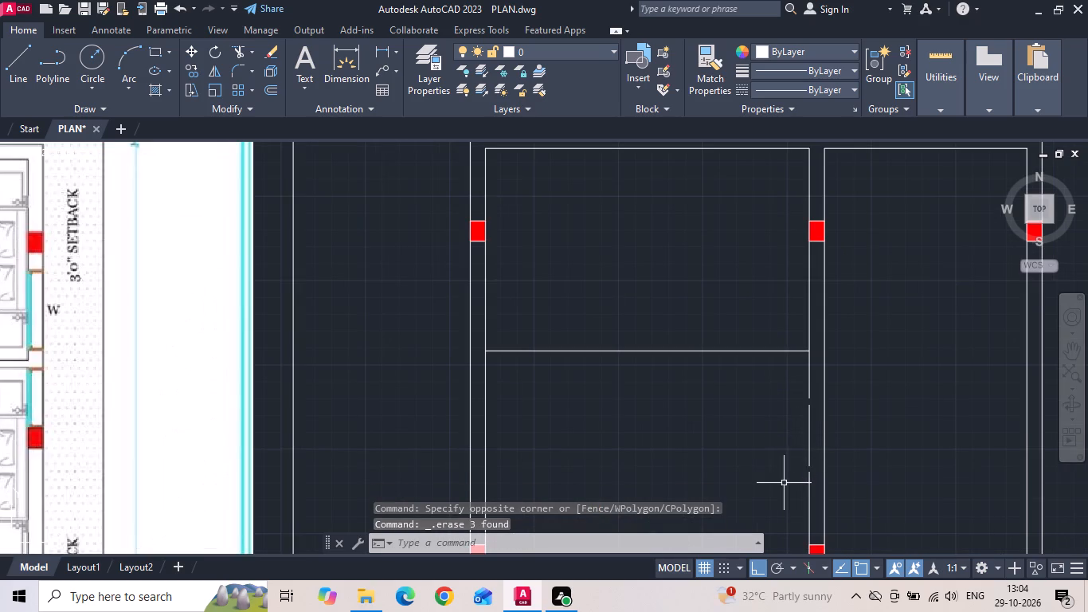
Delete the two leftover line pieces along the middle vertical wall's left face, between the 10' offset line and the lower column.
click(811, 427)
key(Delete)
scroll(667, 389, down, 1)
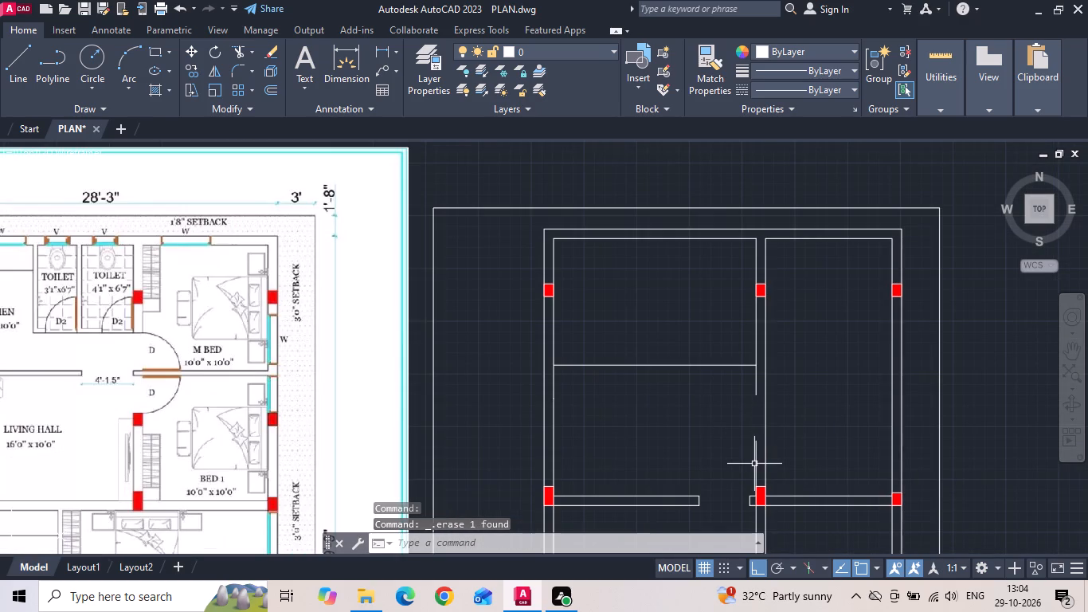
click(754, 464)
key(Delete)
Extend the middle vertical wall's left line down to the lower column to close the gap.
text(EX)
key(space)
click(755, 386)
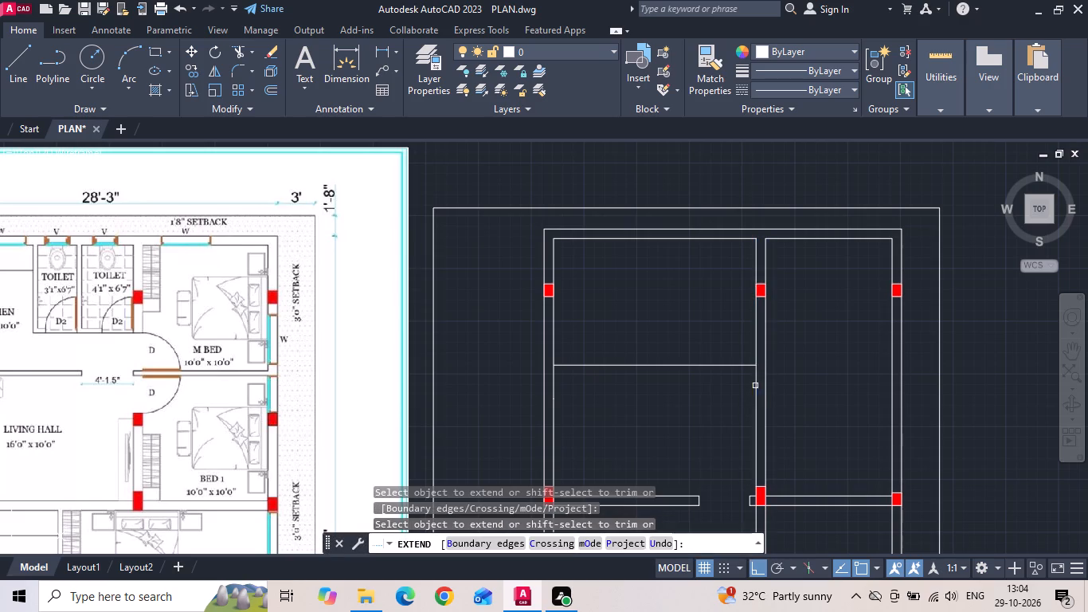
key(Escape)
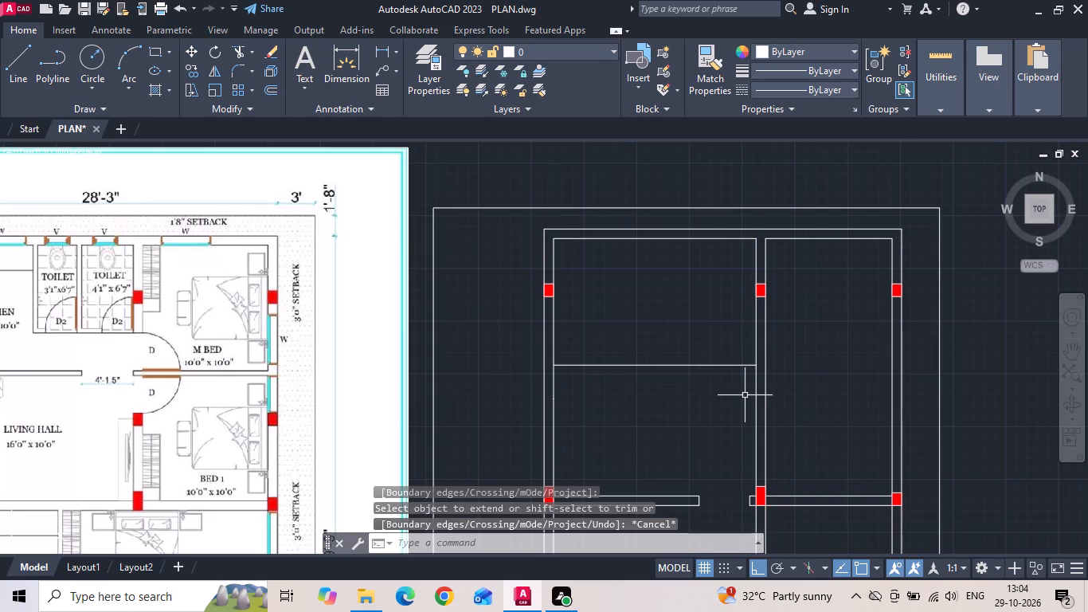
middle_drag(688, 409, 692, 417)
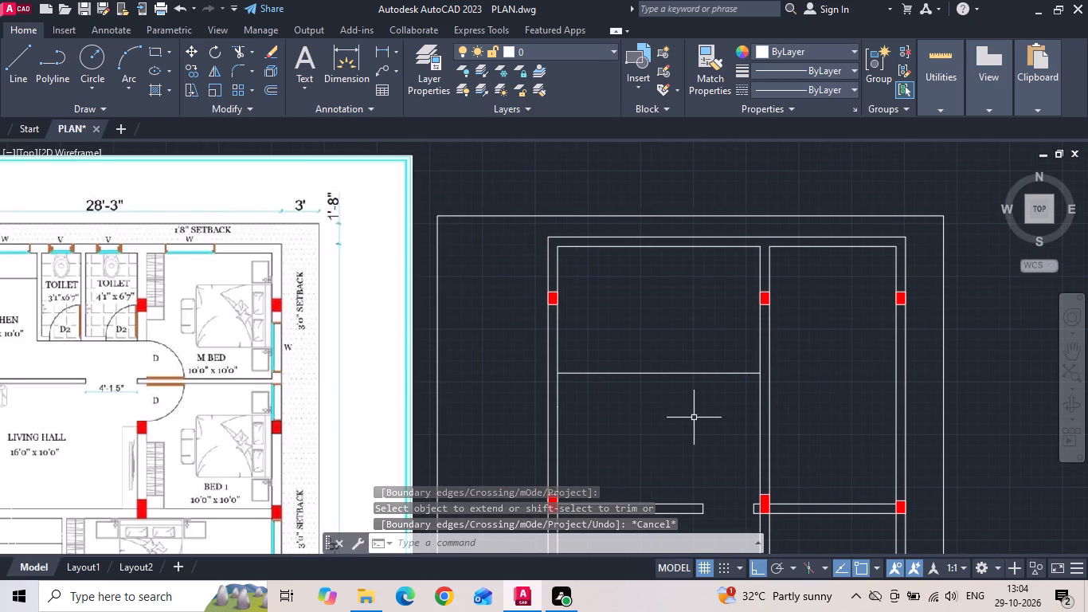
key(Escape)
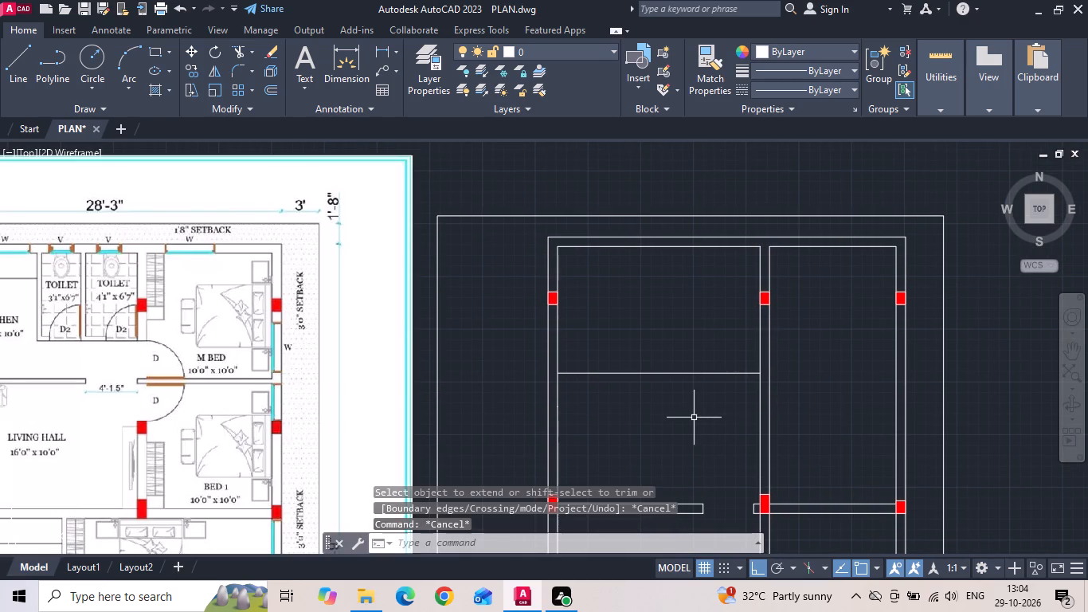
Extend the 10' horizontal offset line across the middle vertical wall to the right outer wall's inner face.
middle_drag(686, 402, 683, 394)
text(EX)
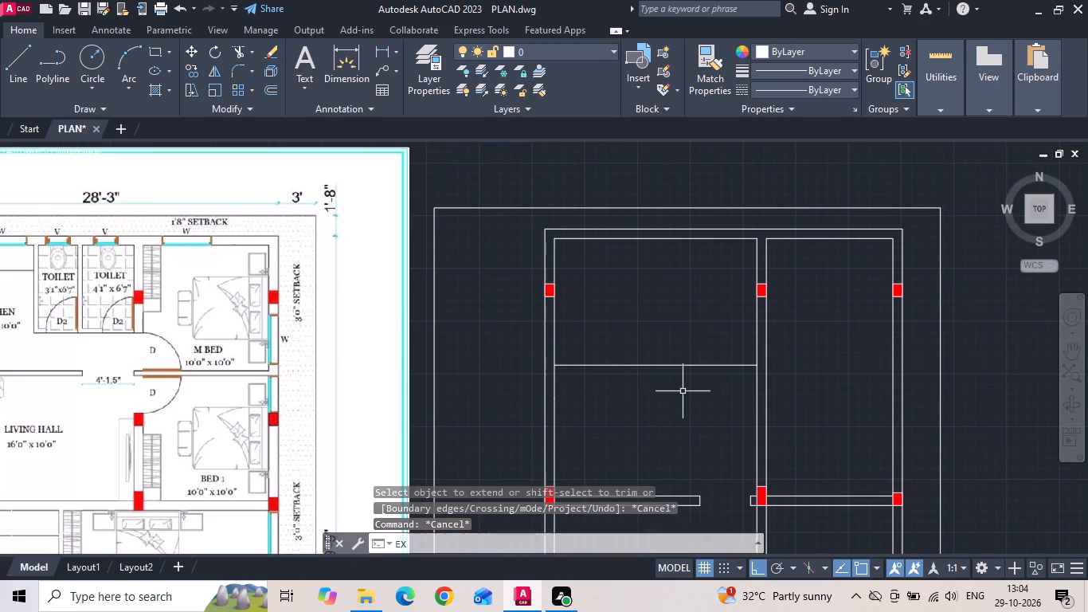
key(space)
drag(709, 353, 717, 385)
drag(730, 357, 733, 386)
key(Escape)
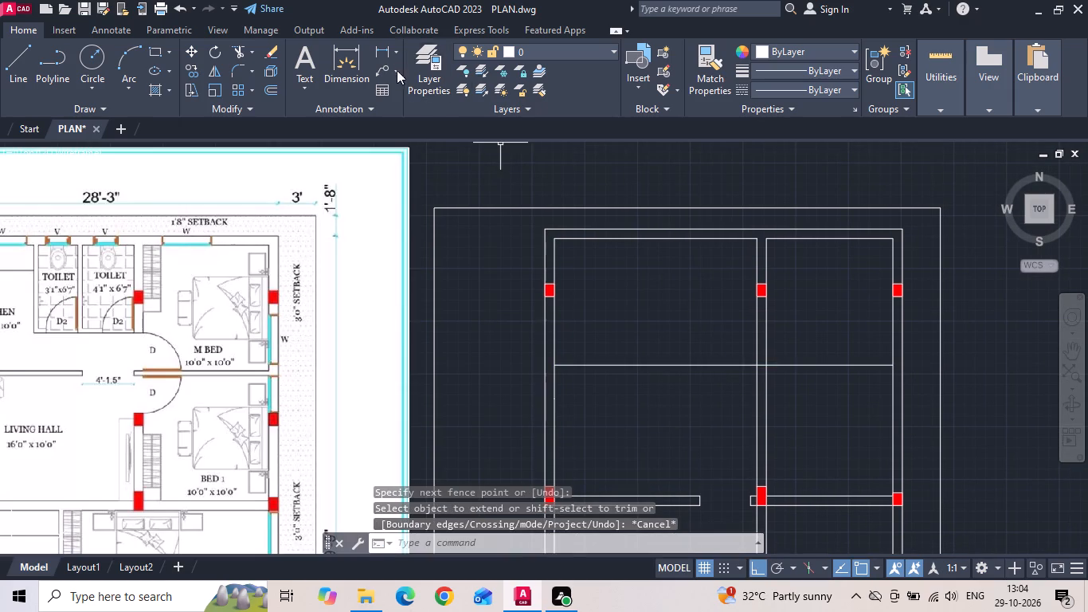
click(388, 53)
key(Escape)
Offset the upper line of the right room's lower partition 10' upward.
text(O)
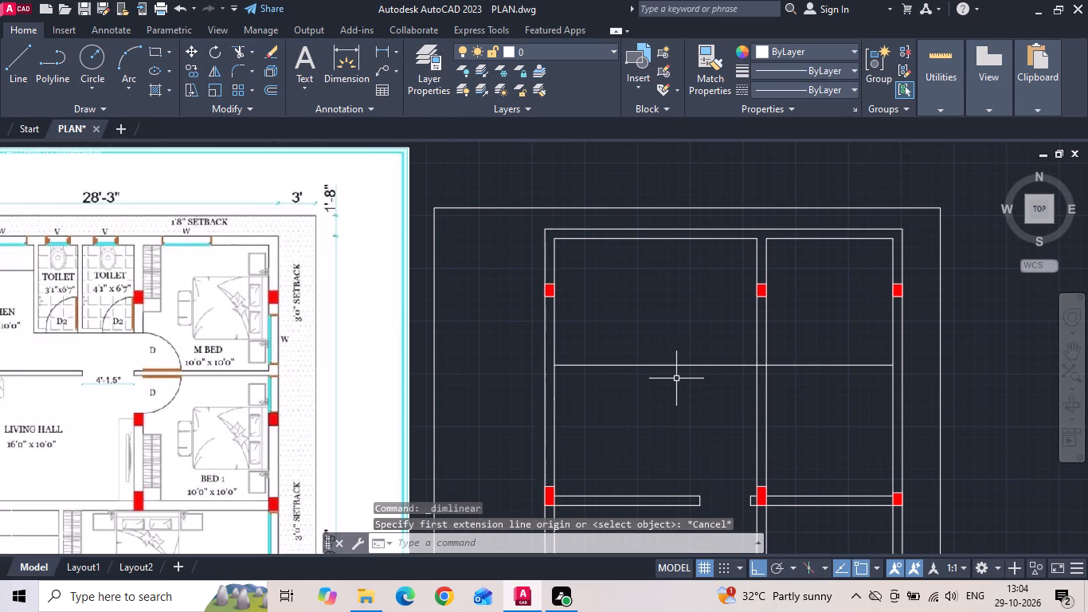
key(space)
text(10')
key(Return)
click(808, 496)
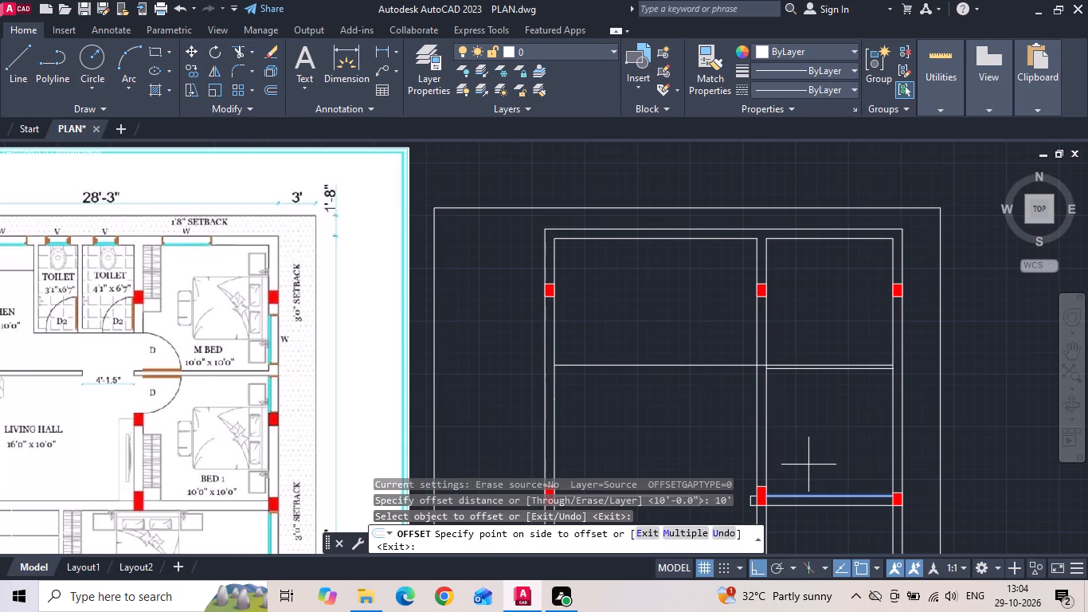
click(808, 461)
key(Escape)
Measure the gap between the two horizontal offset lines in the right room.
click(379, 51)
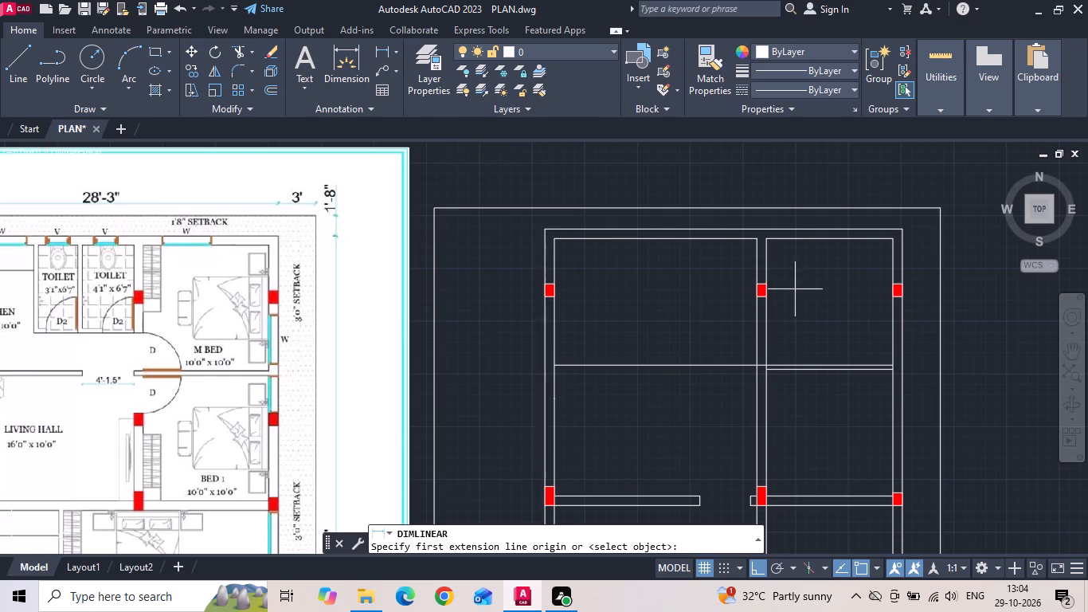
scroll(787, 362, up, 3)
click(783, 371)
click(784, 390)
scroll(784, 390, down, 3)
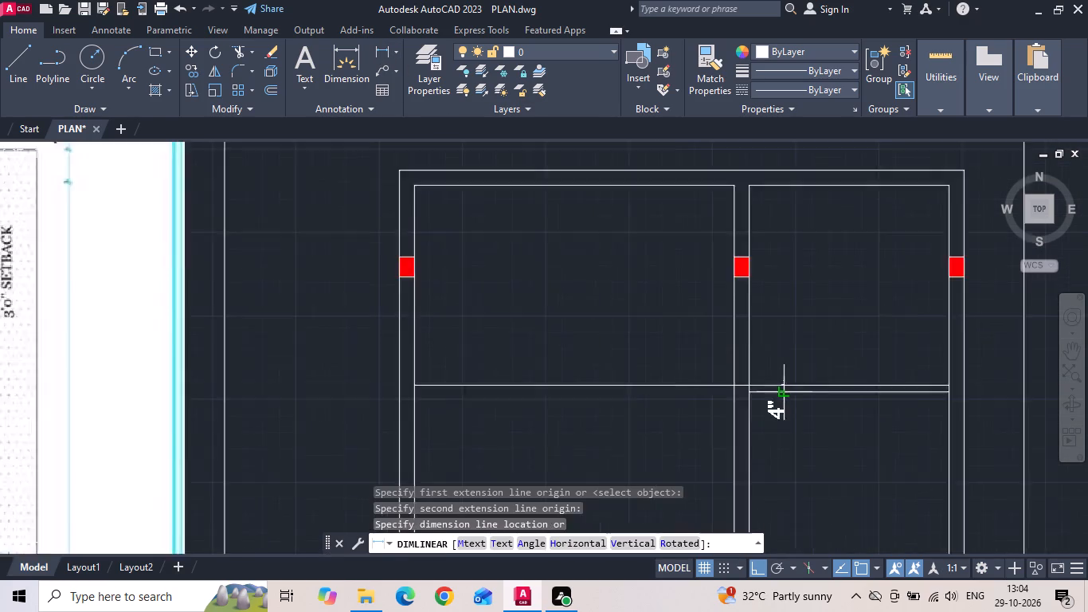
key(Escape)
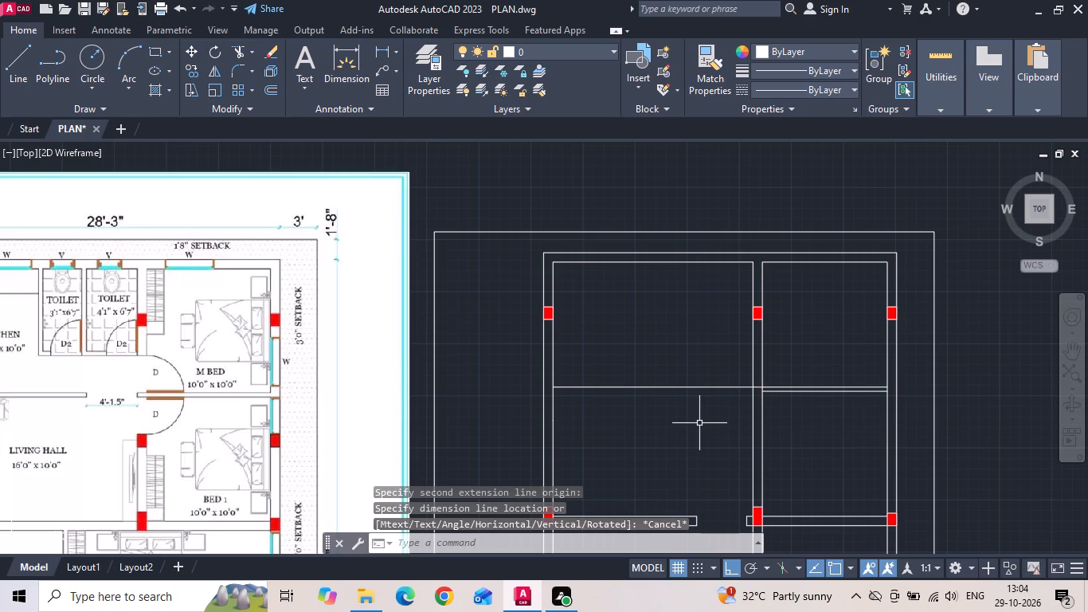
Extend the new horizontal line across the middle wall to the left outer wall's inner face.
text(EX)
key(space)
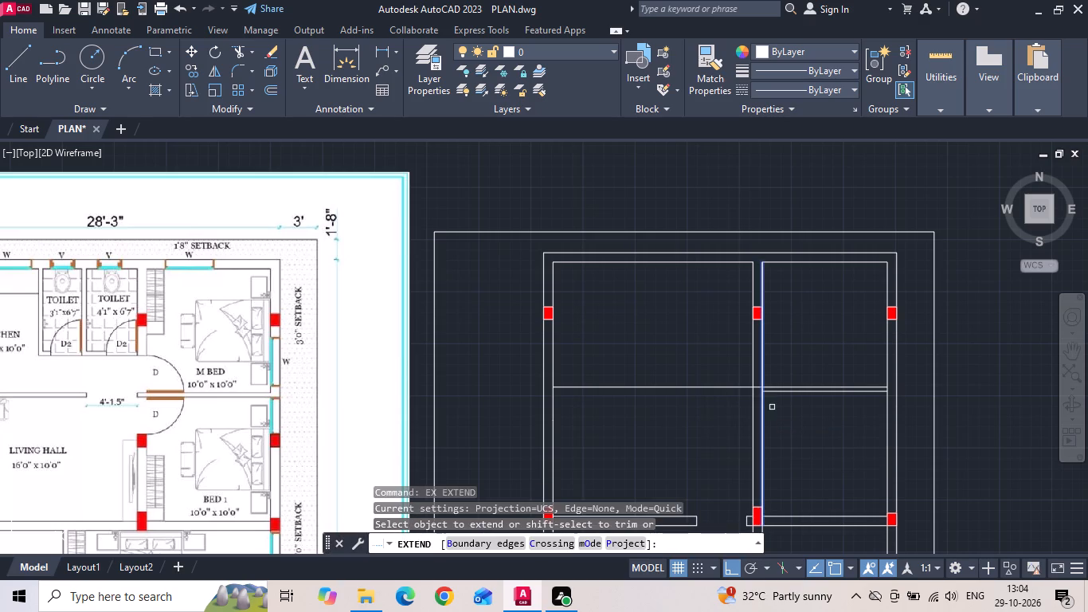
click(773, 393)
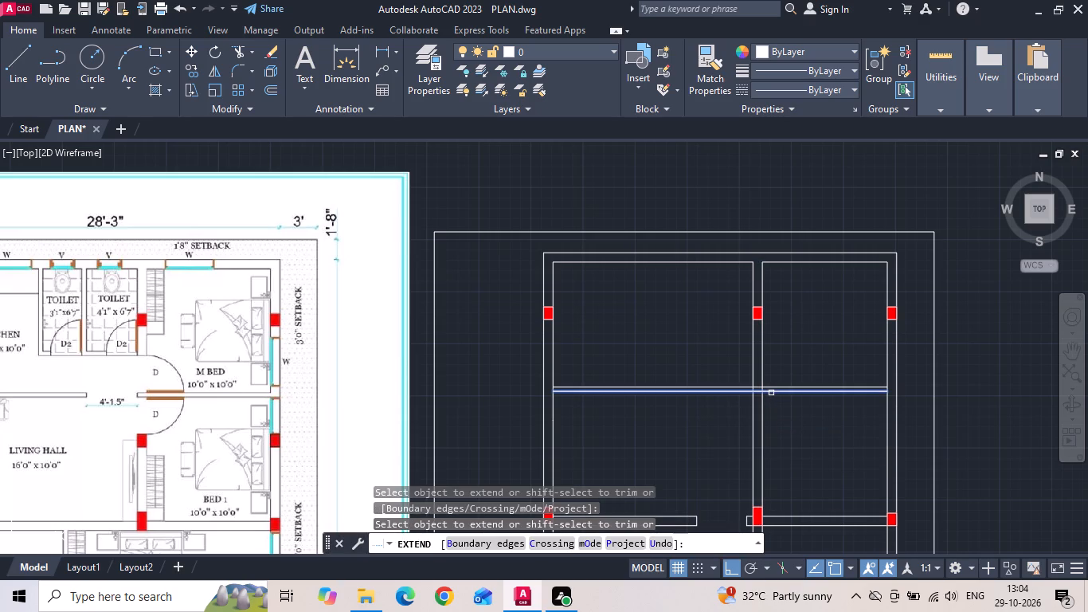
click(771, 393)
key(Escape)
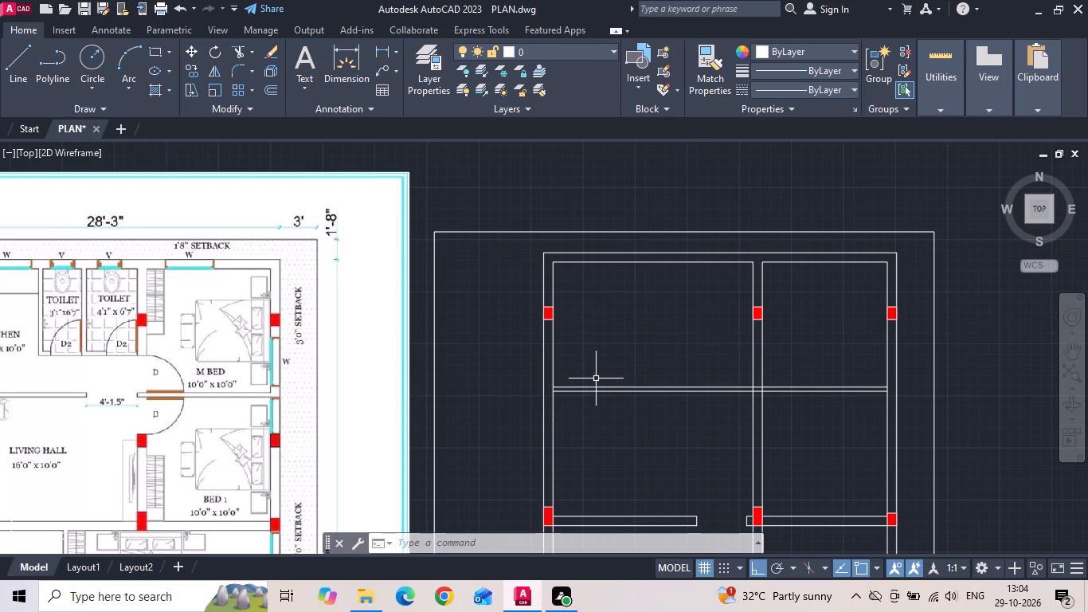
Offset the middle vertical wall's left line 4'1" to the left for the wider toilet.
scroll(597, 380, down, 1)
scroll(191, 367, up, 2)
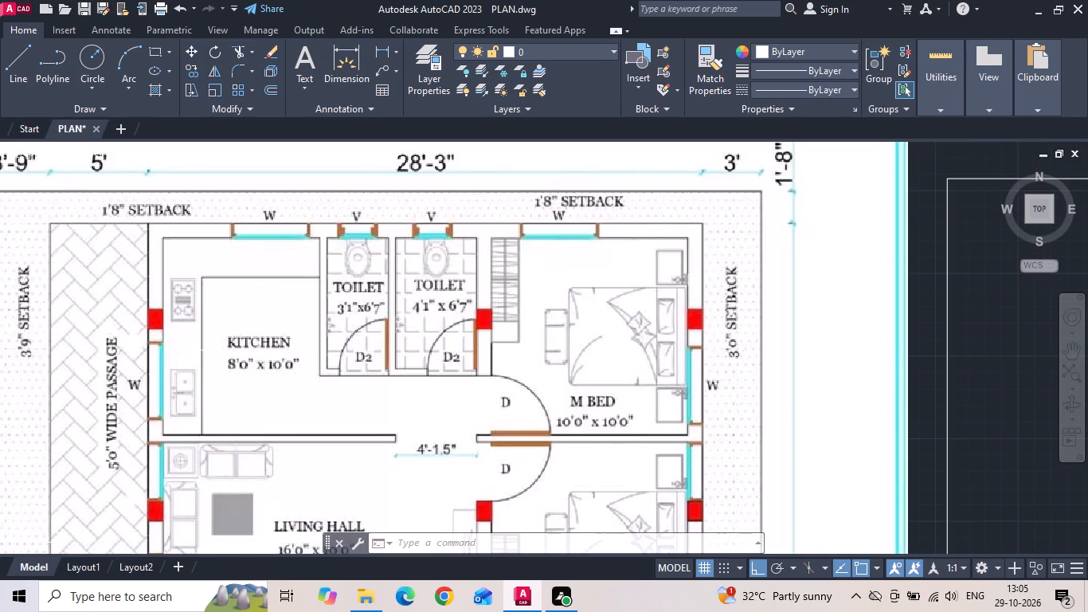
scroll(271, 319, down, 1)
scroll(140, 333, down, 1)
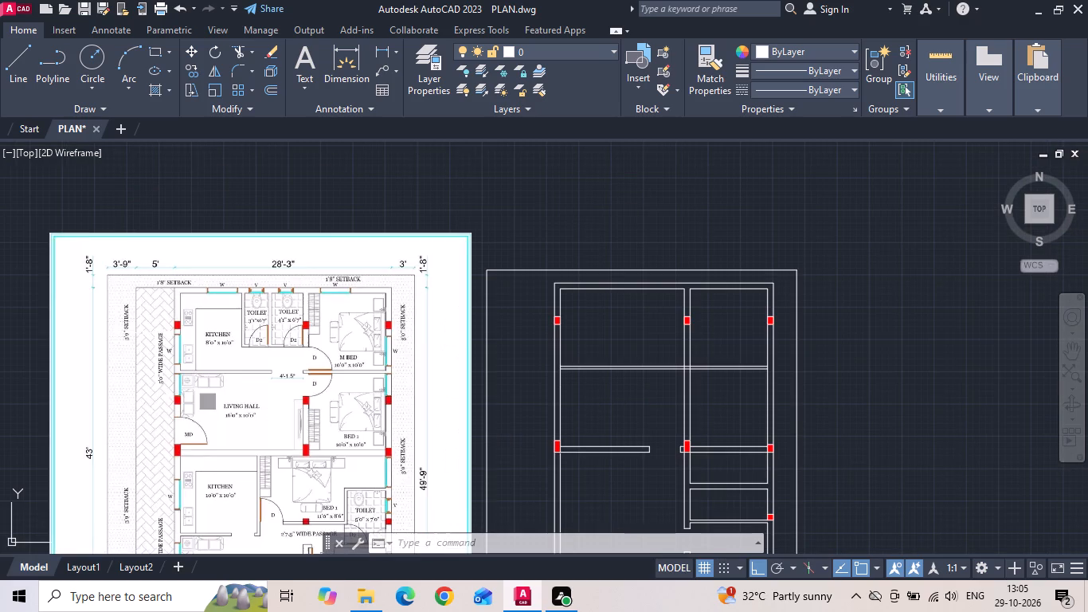
scroll(511, 304, up, 1)
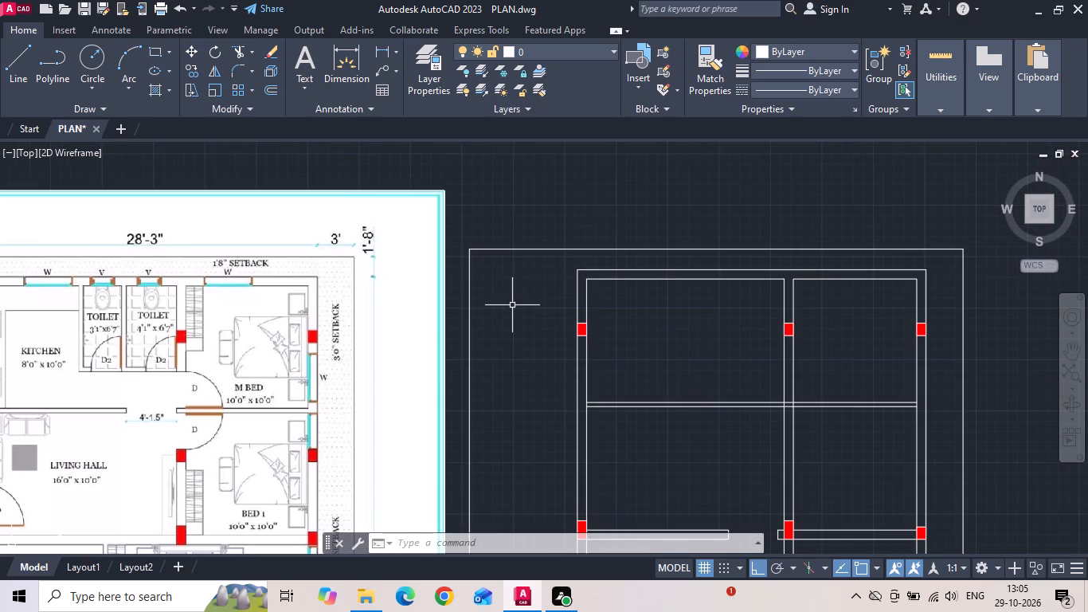
text(O)
key(space)
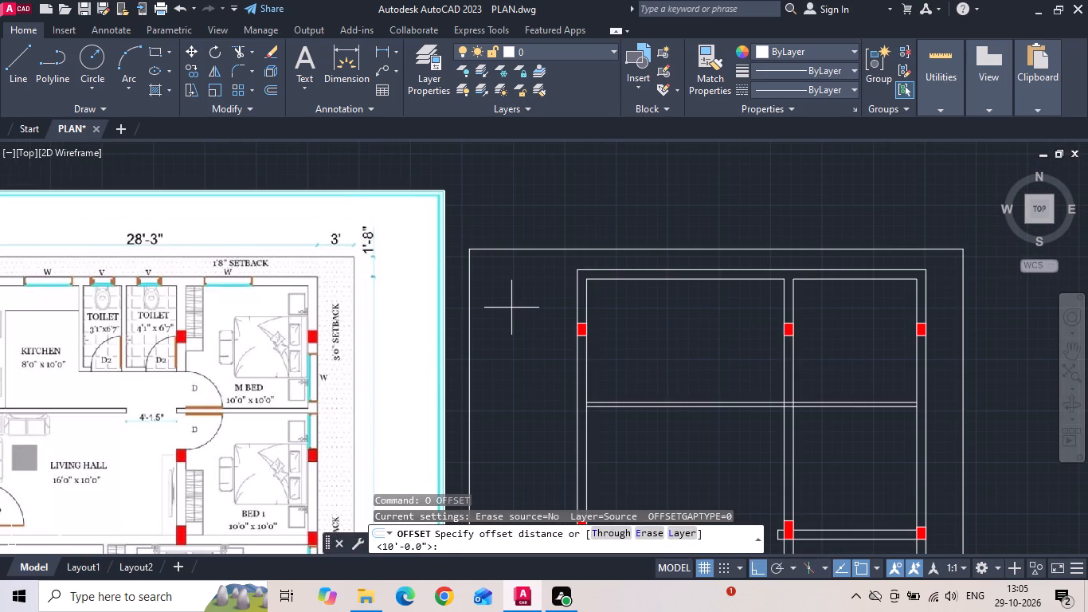
text(4'1)
key(space)
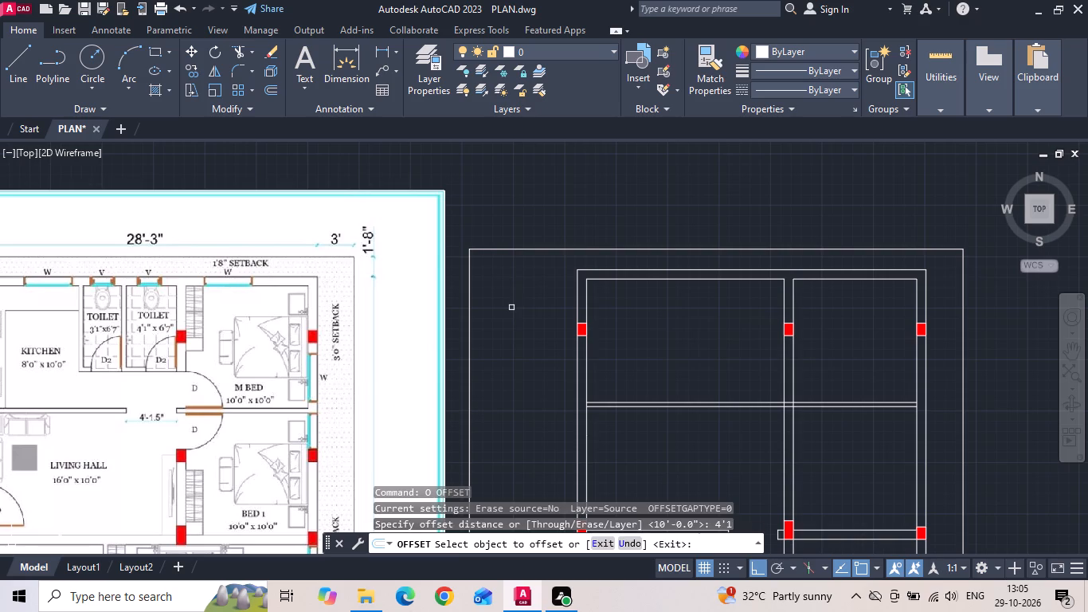
click(786, 382)
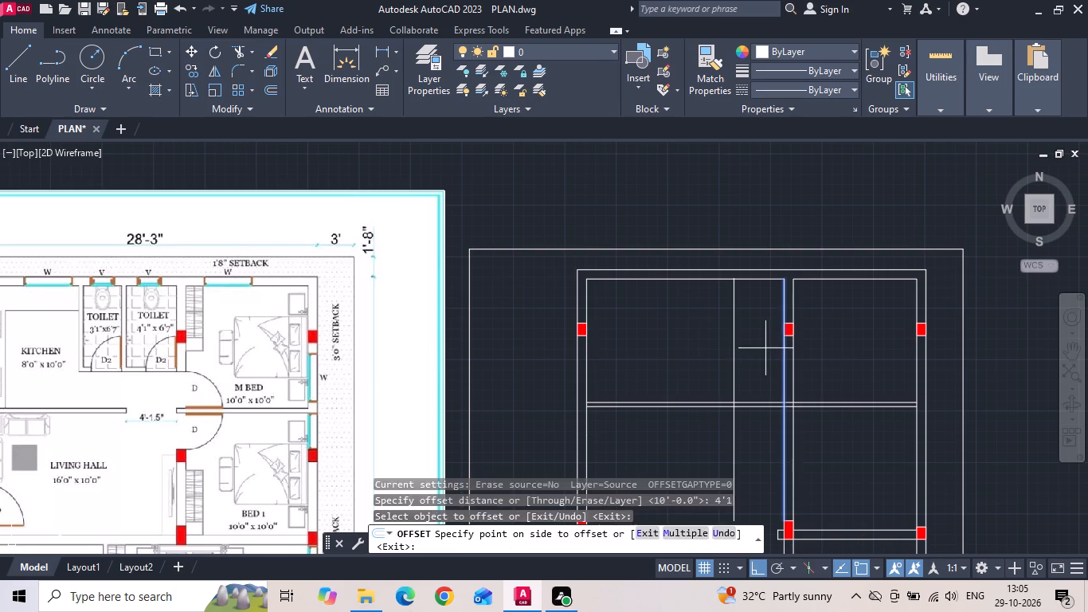
click(764, 346)
key(Escape)
Offset the new toilet line 4" to the left to give the partition its thickness.
text(O 4)
key(space)
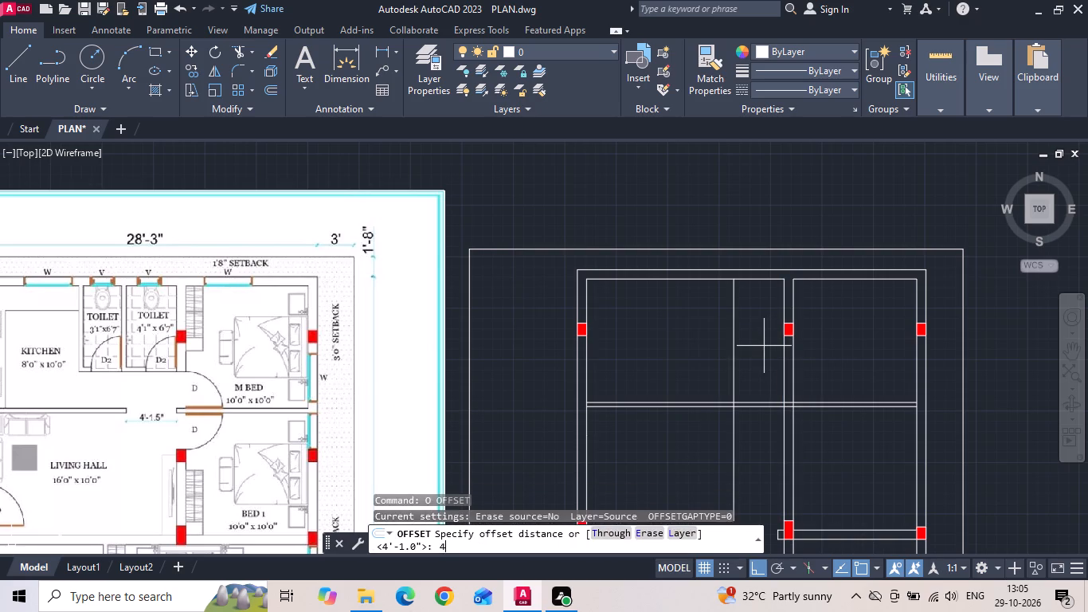
drag(732, 334, 687, 342)
click(674, 343)
key(Escape)
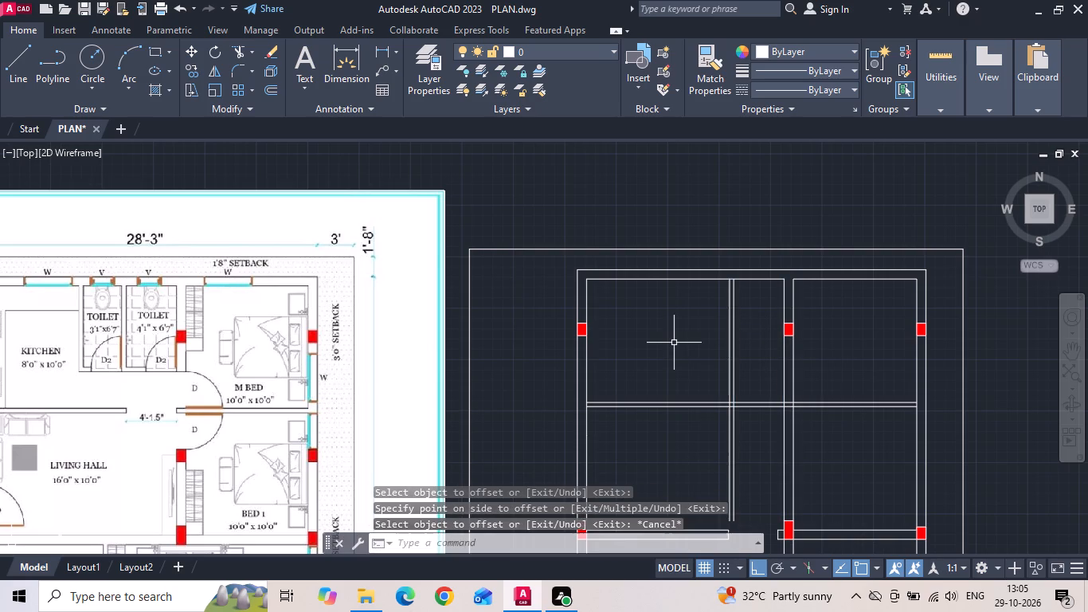
Offset the toilet partition's left line 3'1" to the left for the narrower toilet.
key(p)
key(Escape)
text(O 3'1)
key(space)
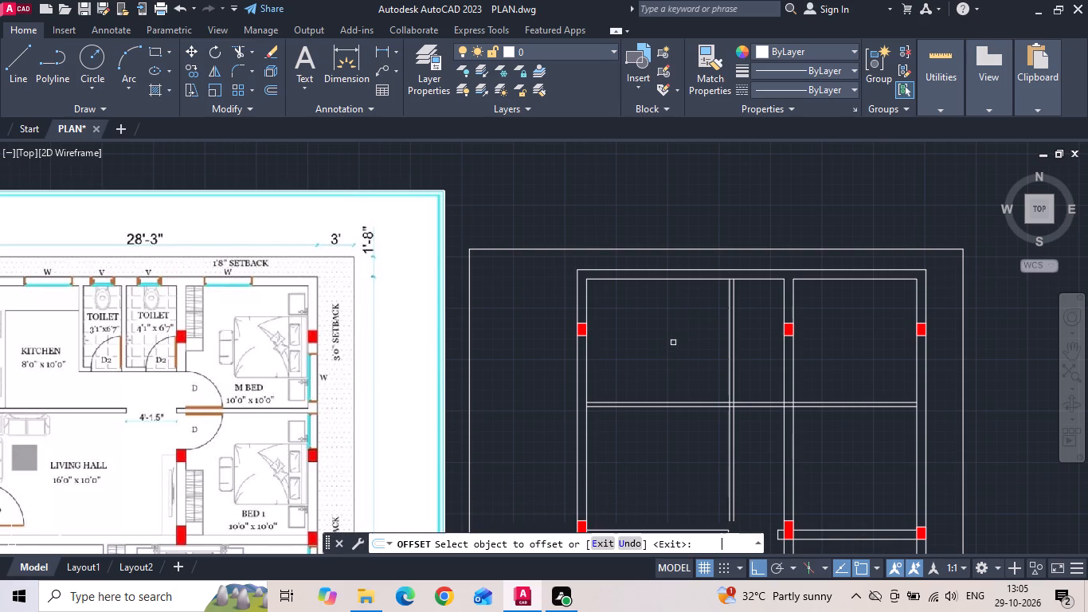
drag(730, 356, 710, 362)
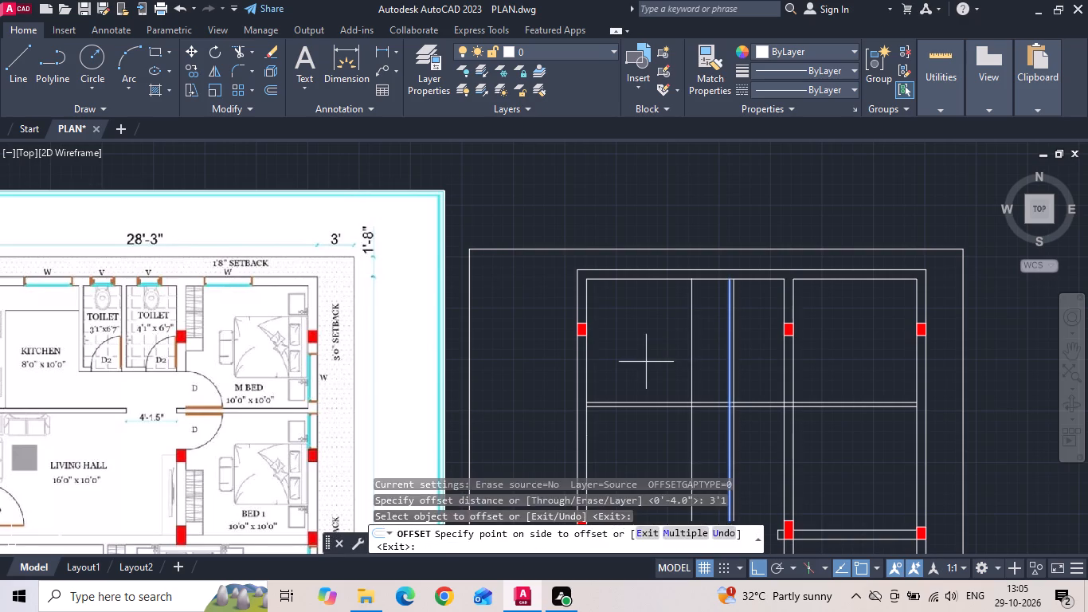
click(646, 362)
key(Escape)
Offset the narrower toilet's left line 4" to the left to form the second partition.
text(O)
key(space)
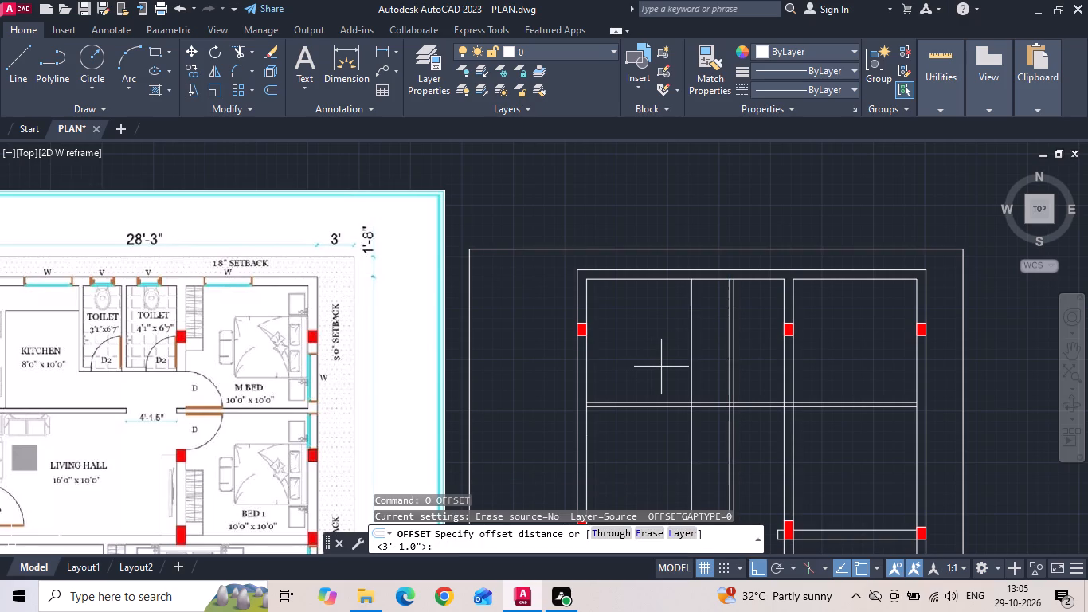
key(4)
key(space)
click(687, 360)
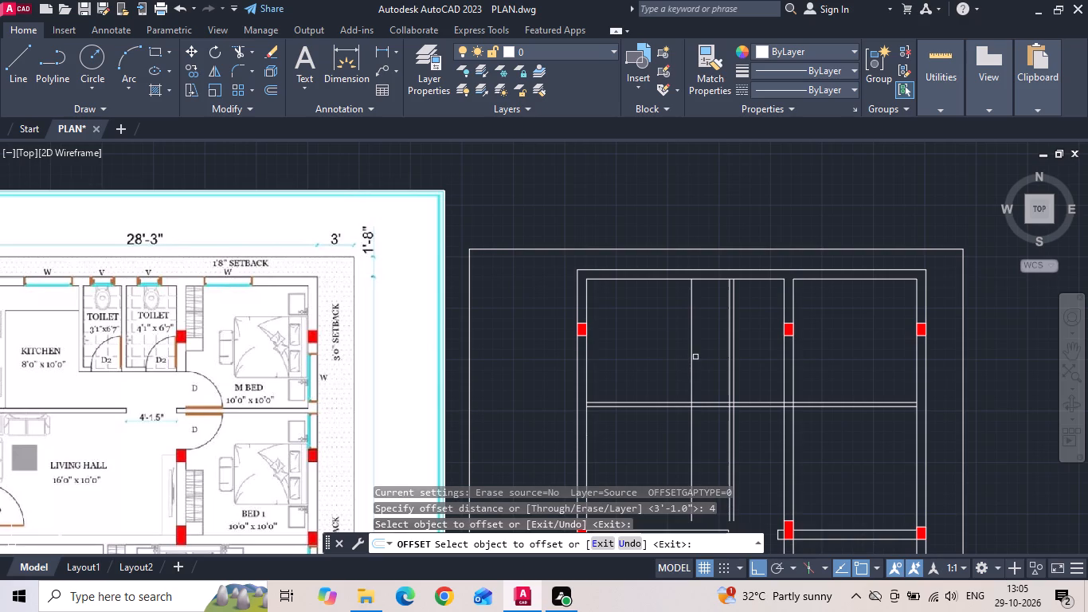
drag(690, 349, 683, 353)
click(681, 353)
key(Escape)
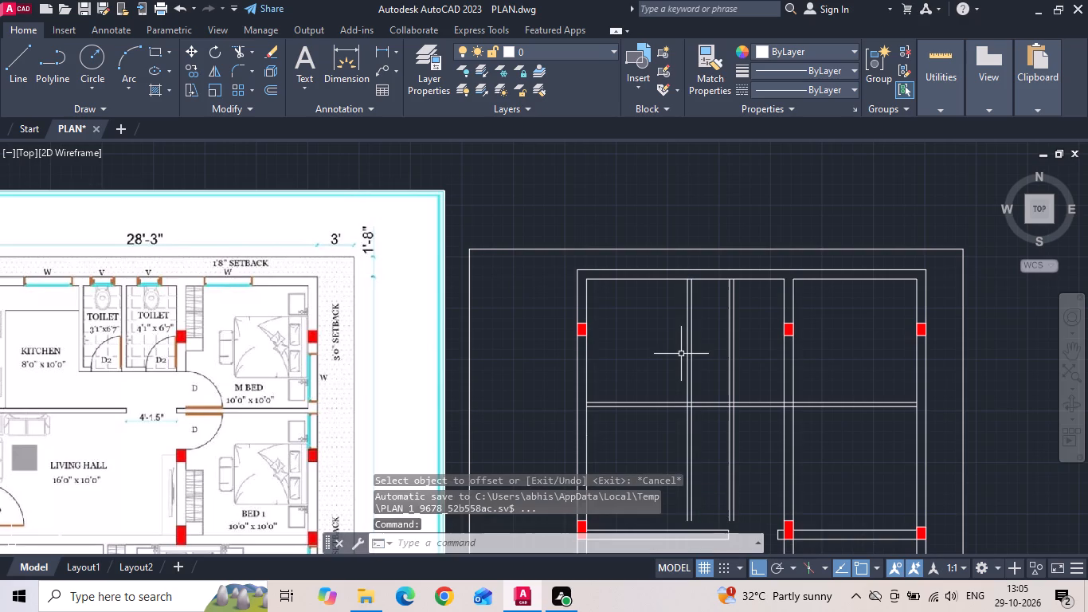
Trim the top wall's inner line between the faces of both toilet partitions to open the junctions.
text(TR)
key(space)
scroll(703, 285, up, 2)
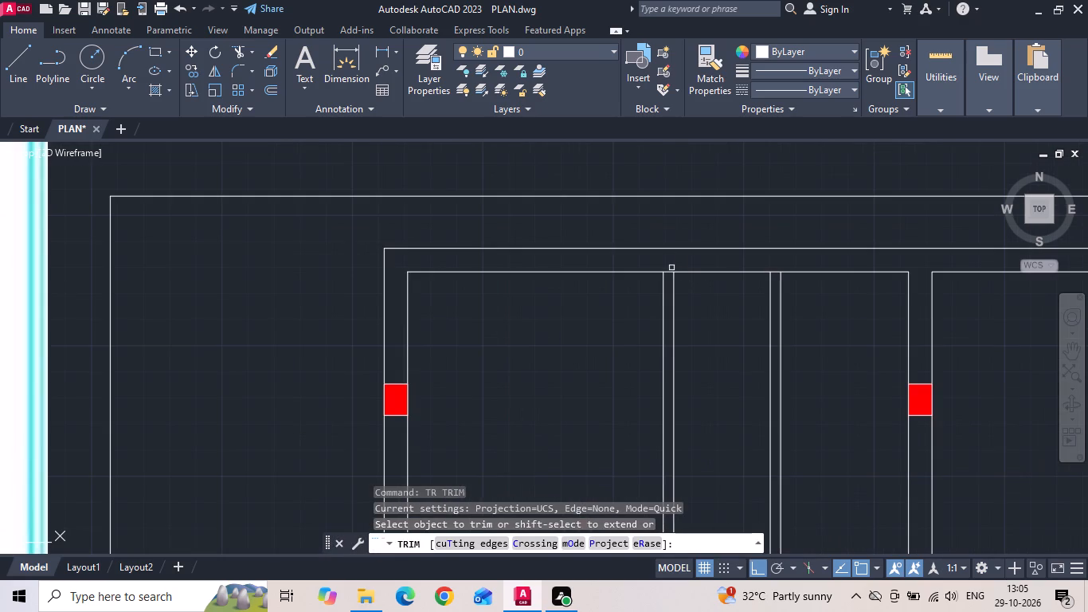
click(668, 270)
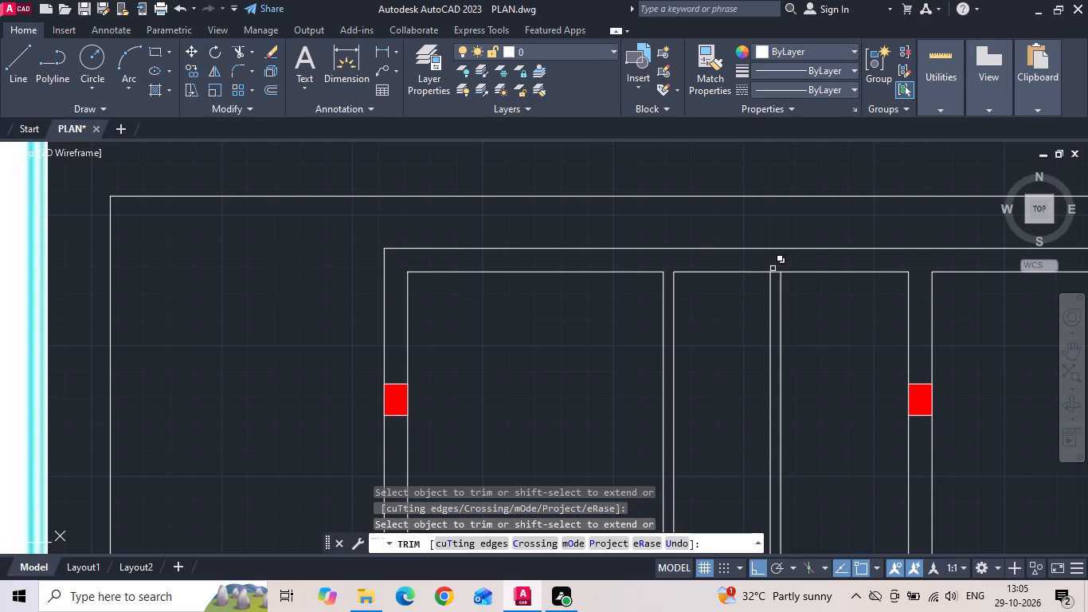
click(774, 272)
key(Escape)
scroll(763, 325, down, 2)
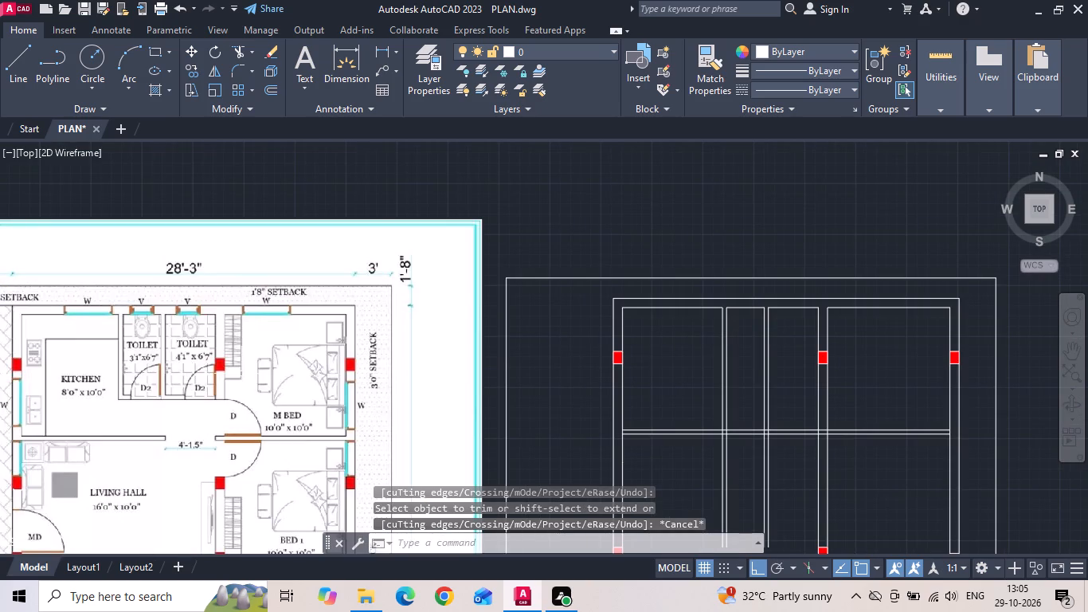
Save the drawing.
key(Escape)
key(ctrl+s)
Offset the top wall's inner line 6'7" downward inside both toilets to mark their depth.
key(o)
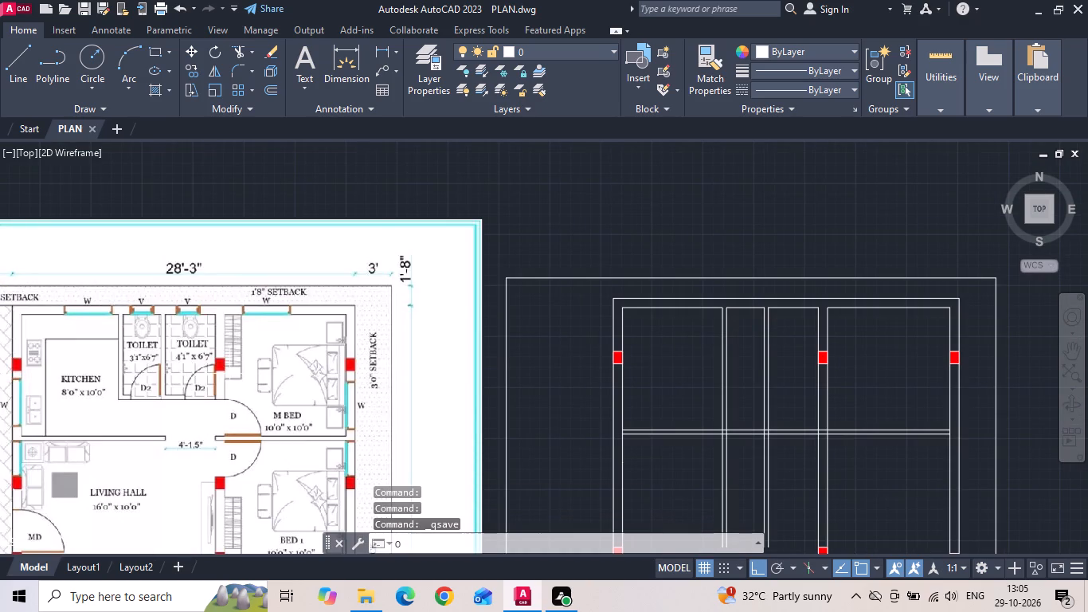
key(space)
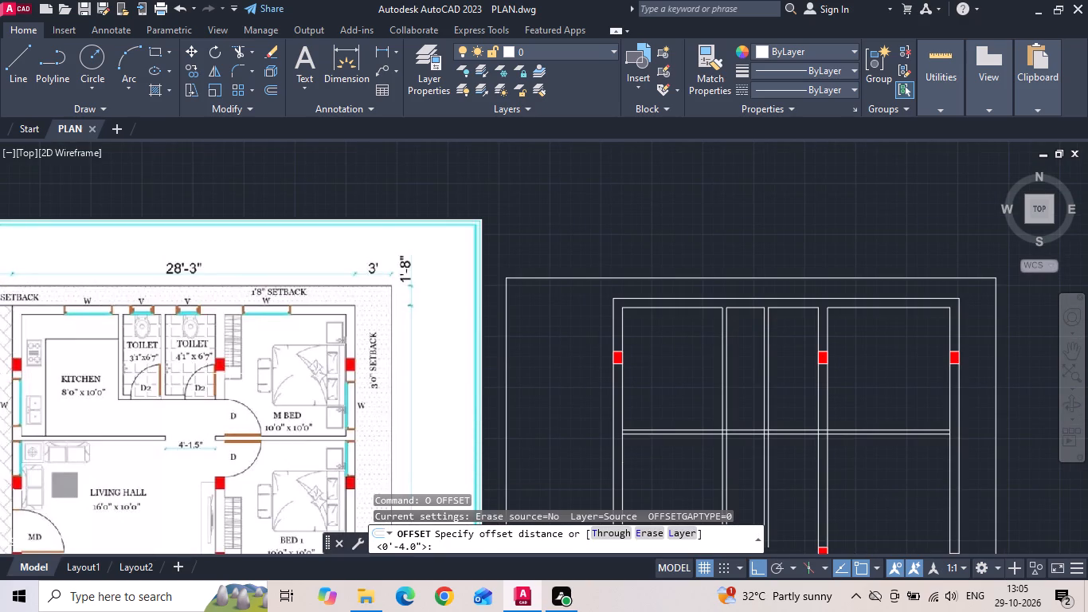
key(6)
key(apostrophe)
key(7)
key(space)
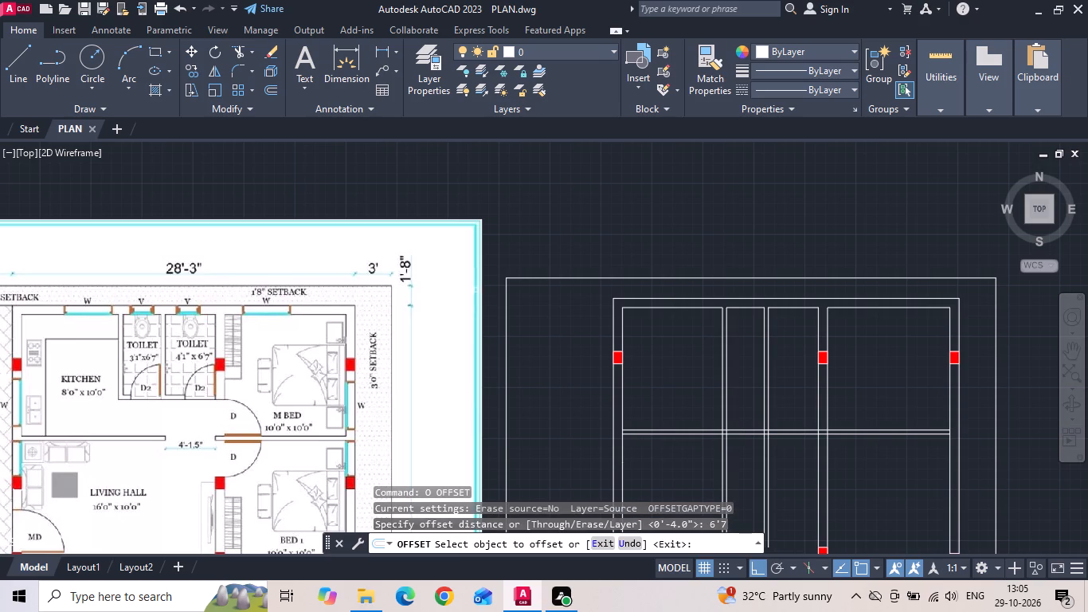
click(746, 306)
click(746, 377)
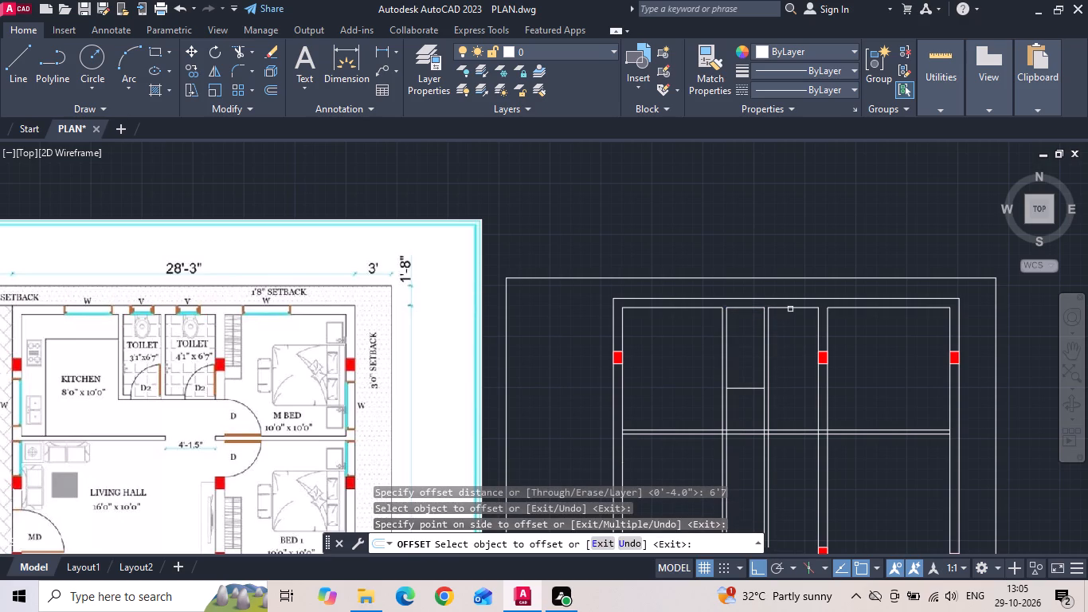
click(790, 309)
click(790, 363)
key(Escape)
Offset both toilets' new bottom lines 4" downward to give the front walls their thickness.
text(O)
key(space)
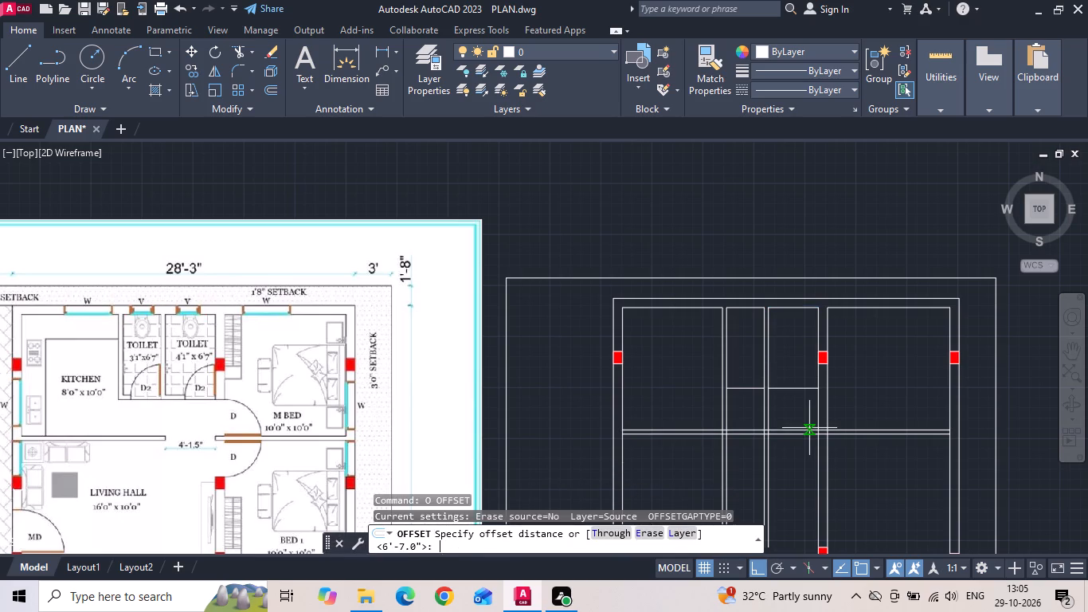
text(4)
key(space)
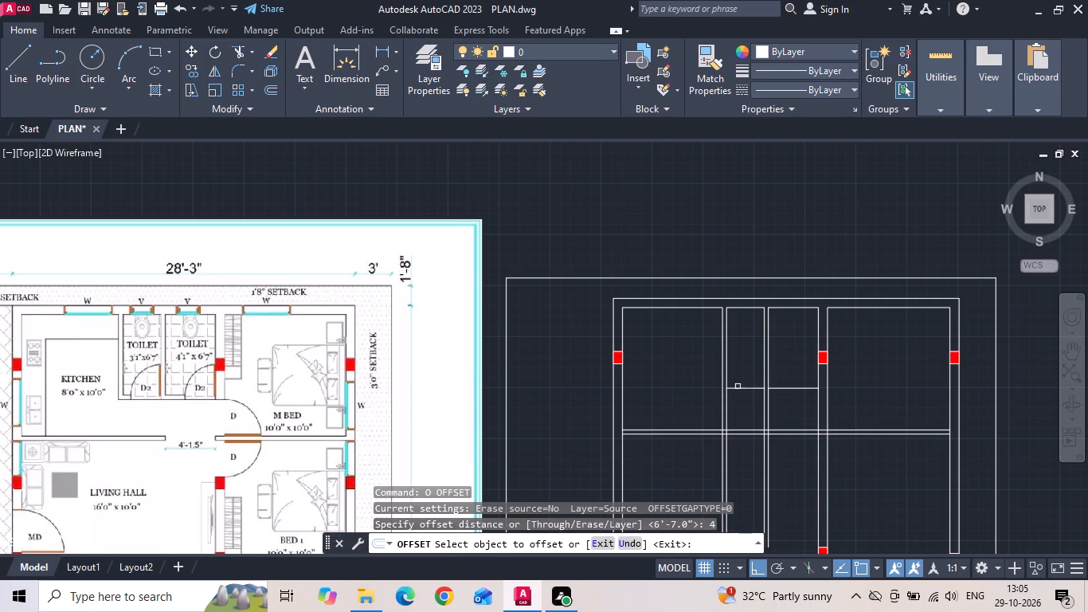
click(738, 389)
click(740, 402)
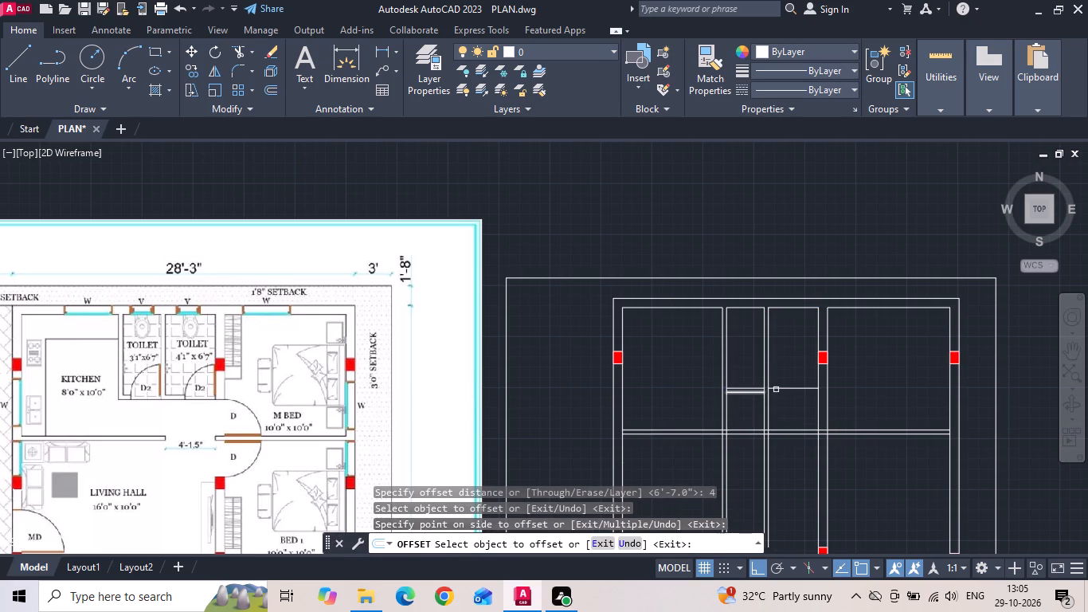
click(778, 389)
click(781, 409)
key(Escape)
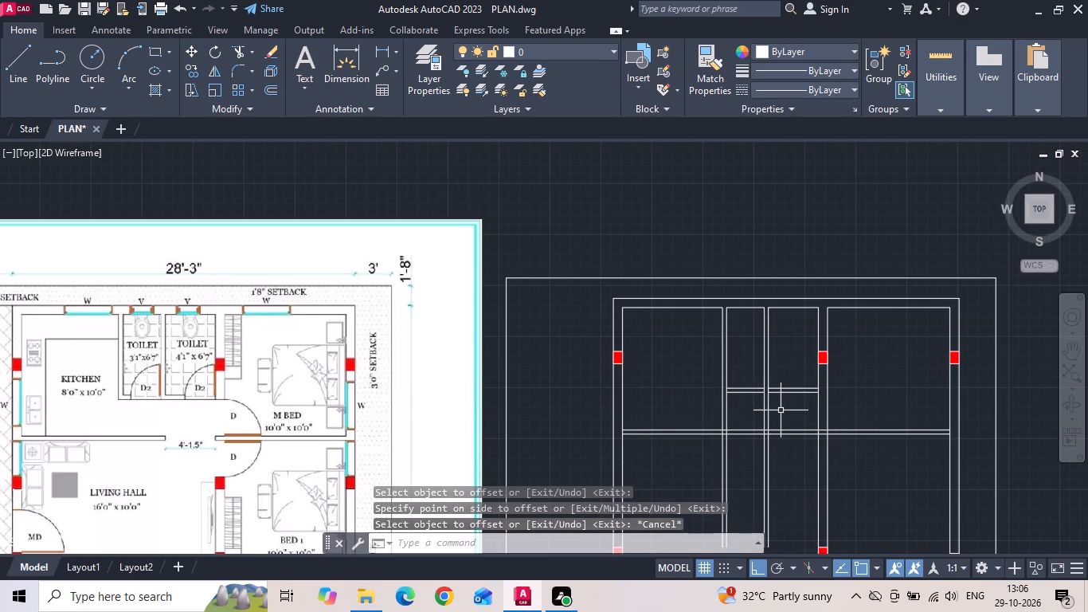
Extend the lower line of the wider toilet's front wall to the far face of the partition between the toilets.
scroll(780, 410, up, 1)
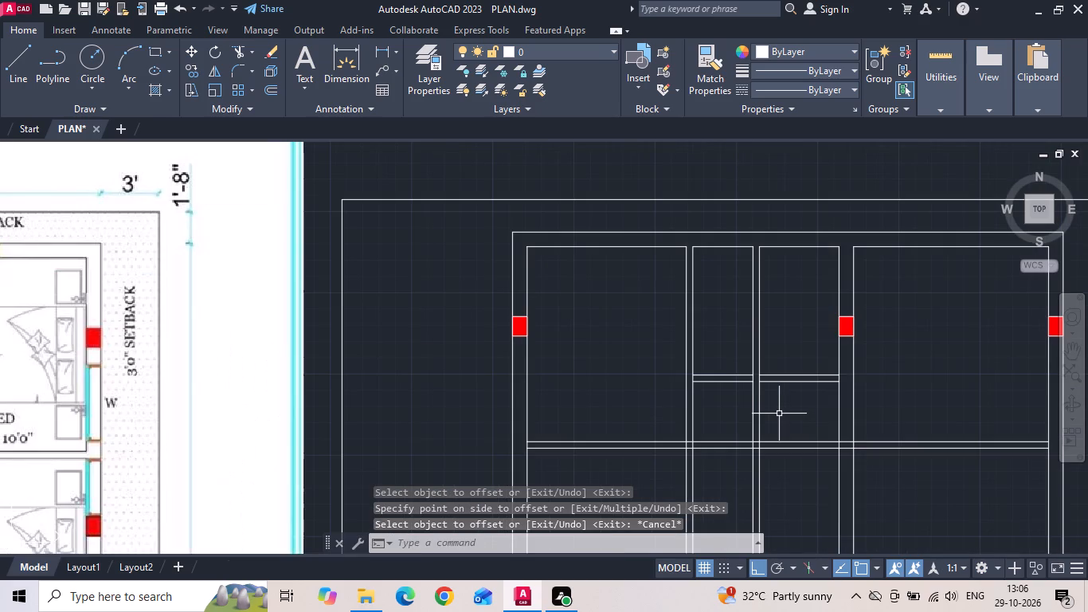
scroll(779, 414, down, 1)
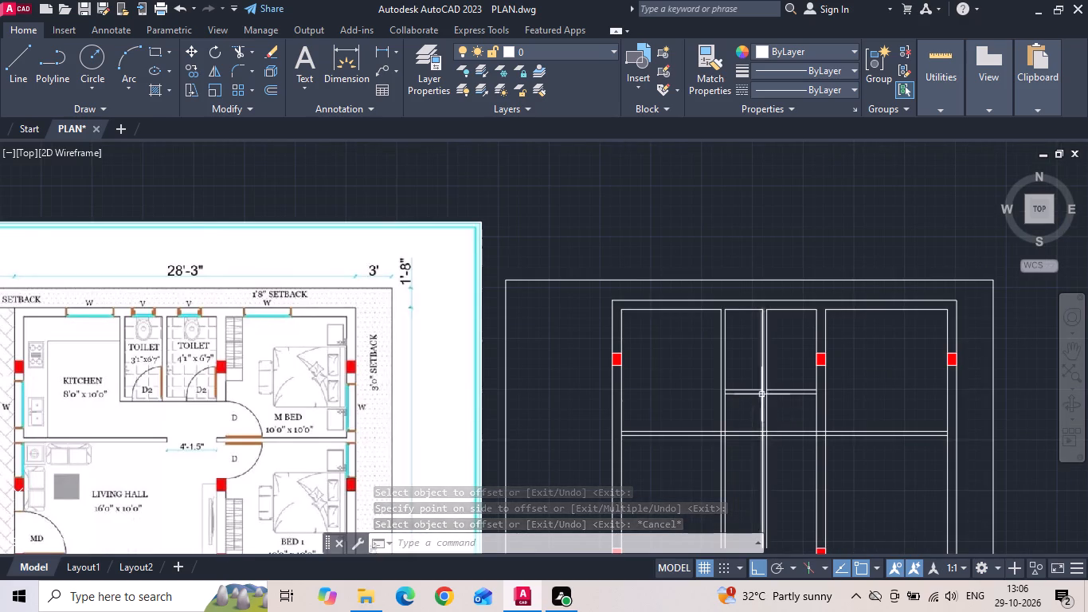
scroll(758, 389, up, 2)
key(Escape)
text(EX)
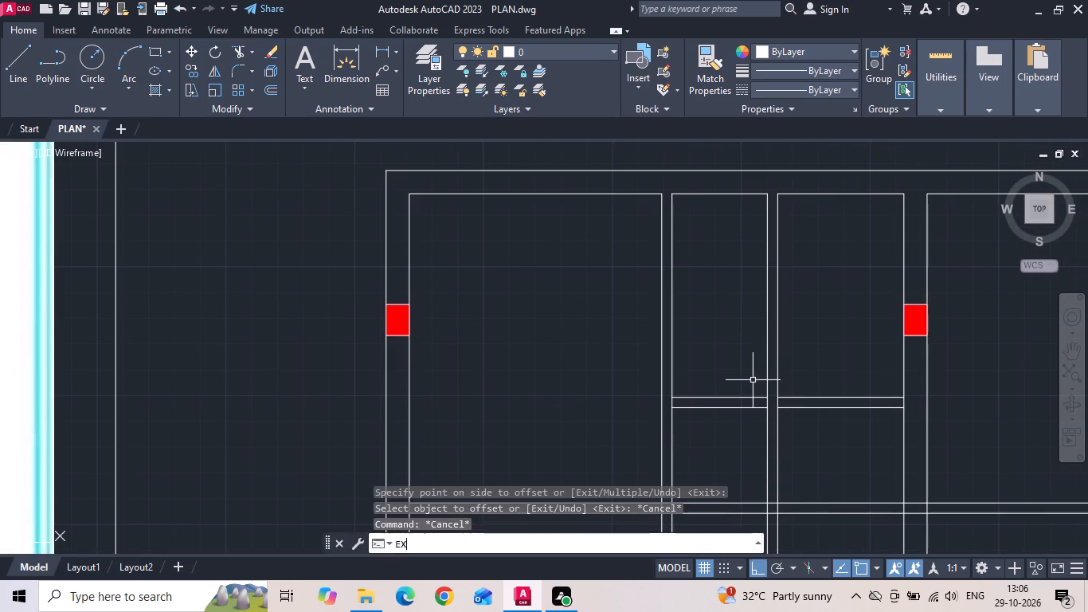
key(space)
click(787, 406)
key(Escape)
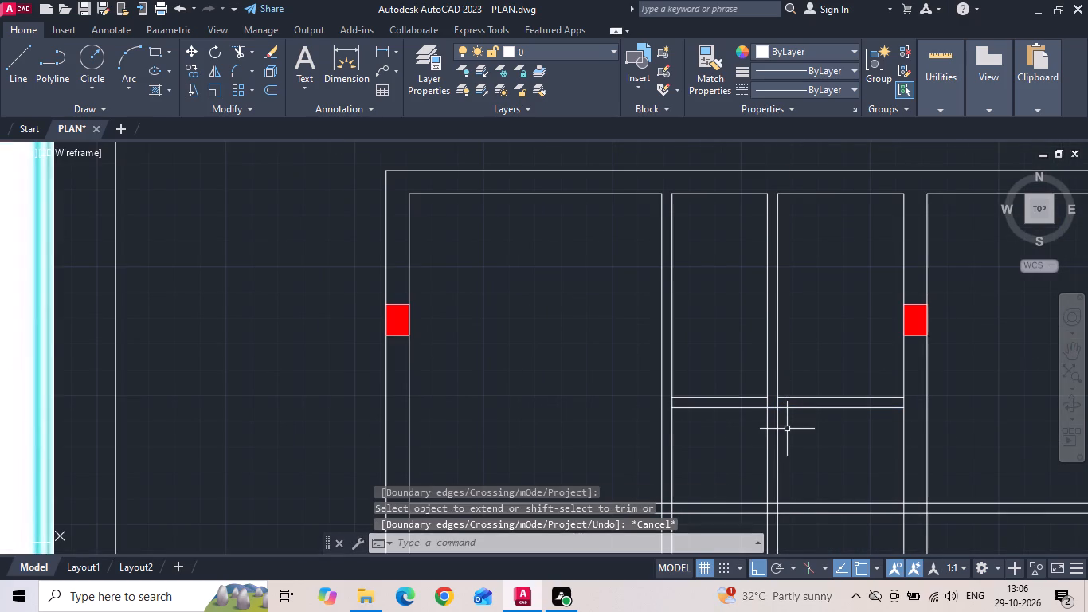
Offset the right-hand boundary line of each toilet 2'6" to the left to mark the door openings.
text(O 2'6)
key(space)
drag(769, 445, 761, 445)
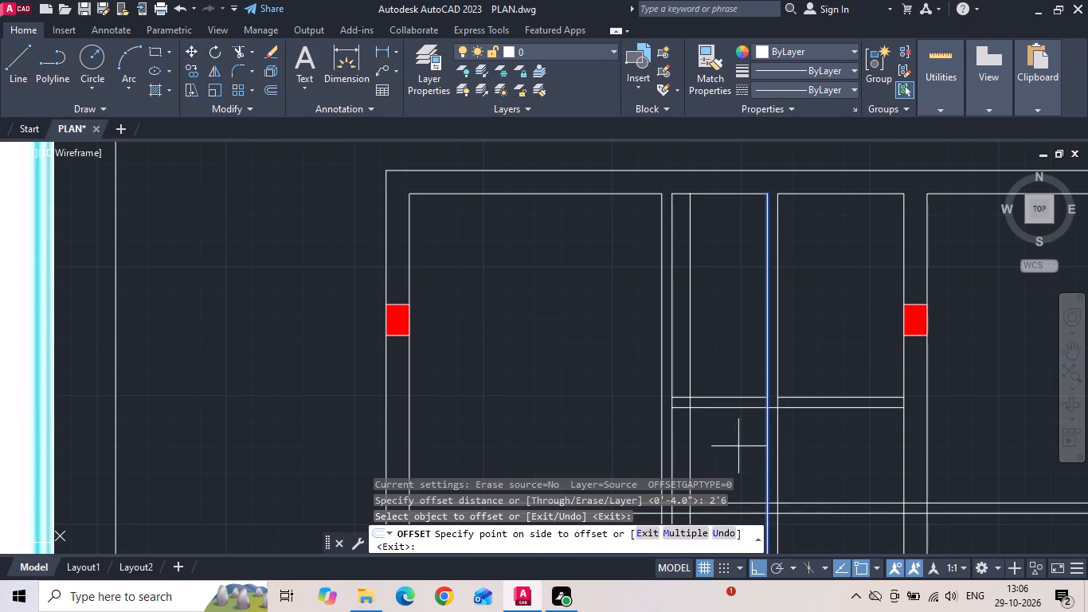
scroll(738, 445, down, 1)
click(738, 445)
scroll(738, 445, down, 1)
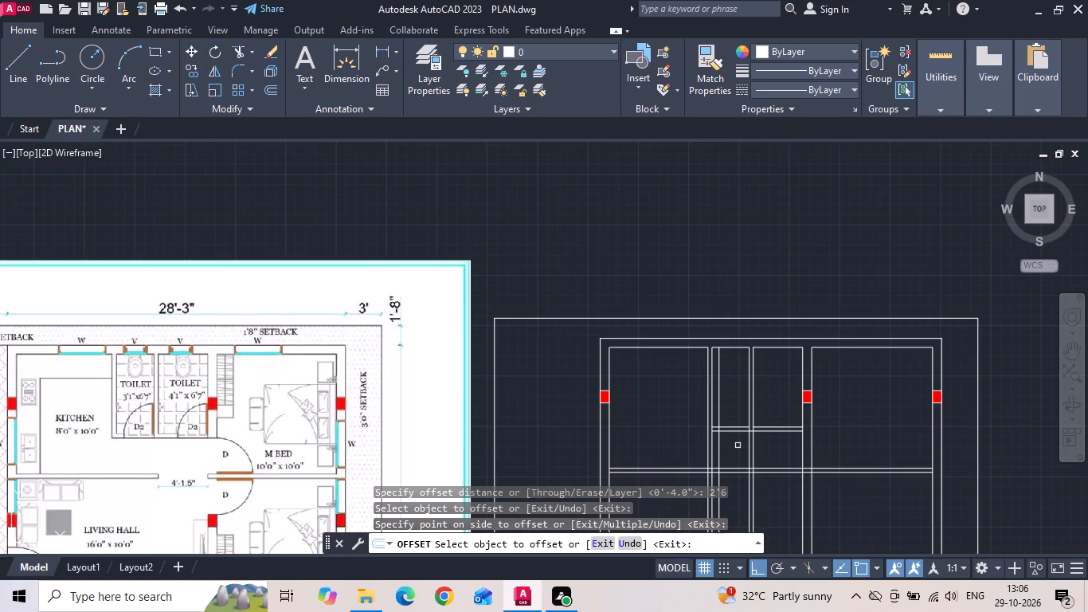
scroll(785, 442, up, 1)
click(815, 441)
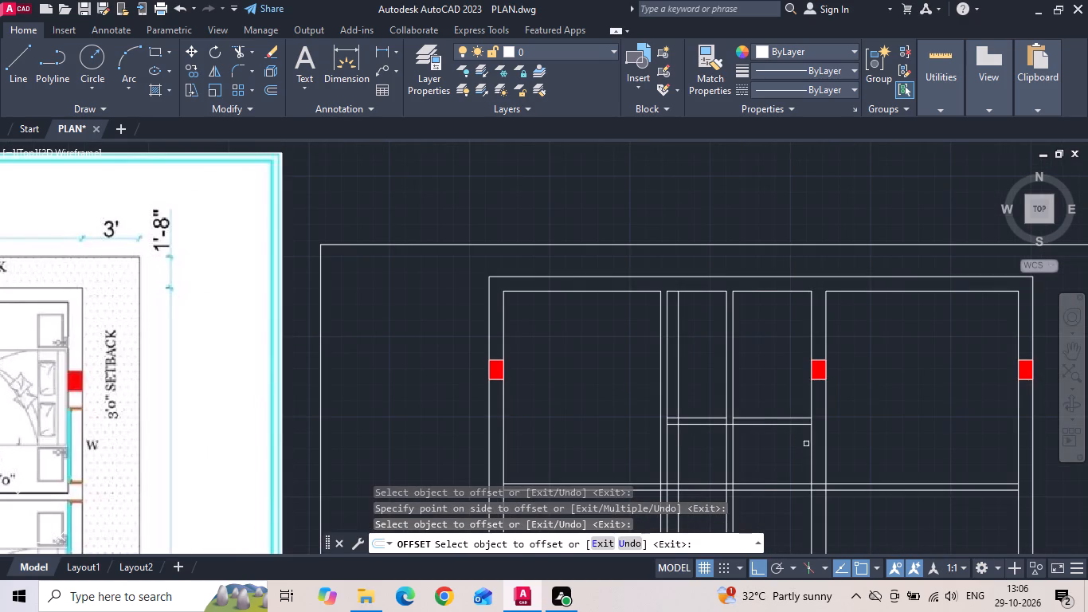
click(811, 441)
click(798, 444)
key(Escape)
Trim the front walls and guide lines at both toilets to cut the door openings, leaving closed wall stubs.
text(TR)
key(space)
key(space)
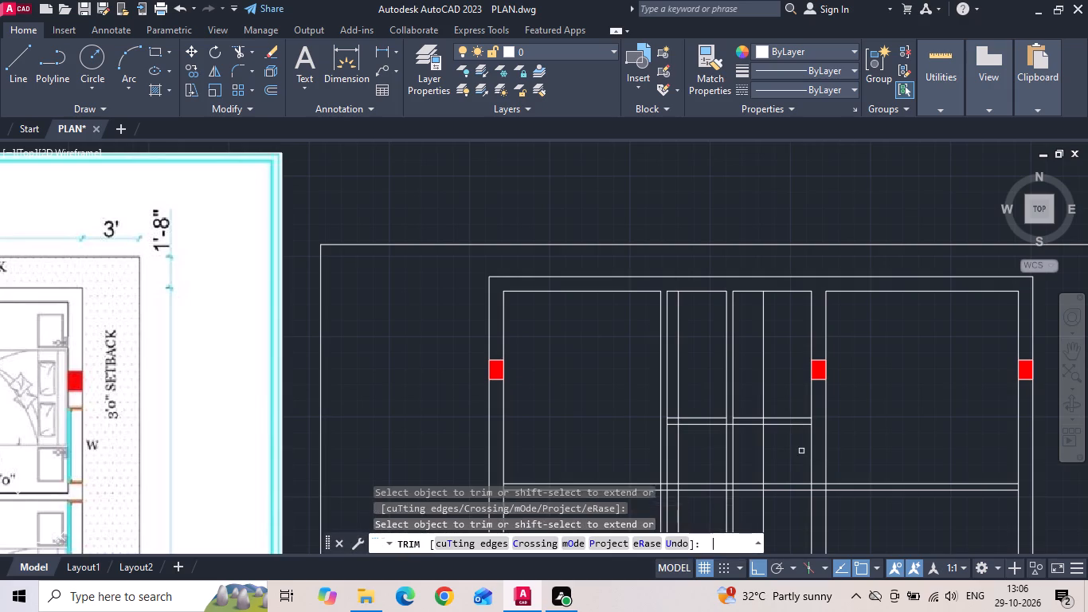
scroll(801, 451, up, 1)
drag(726, 365, 724, 461)
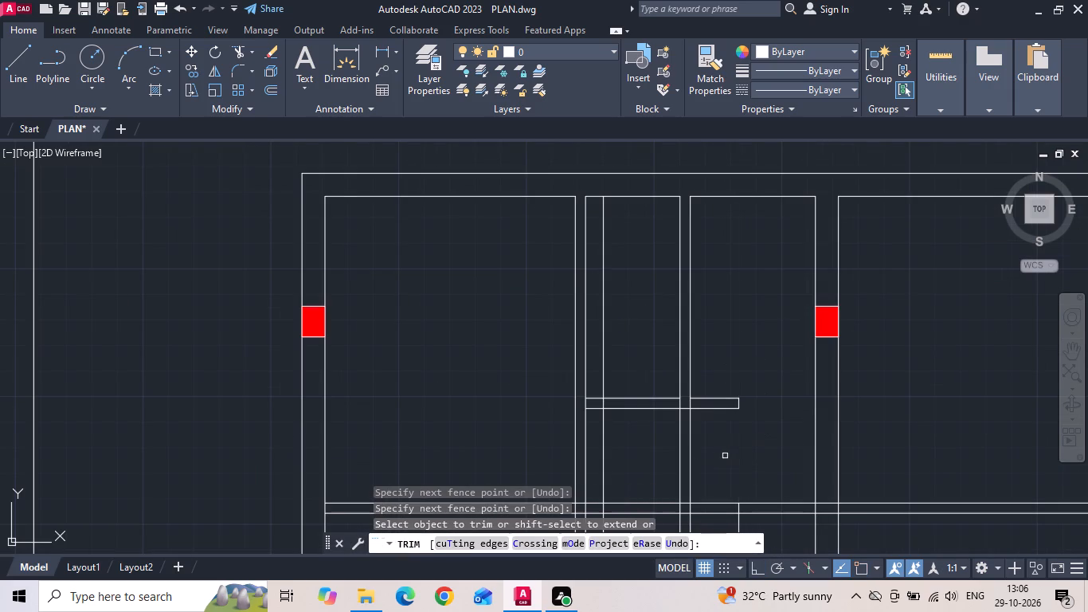
drag(598, 371, 608, 465)
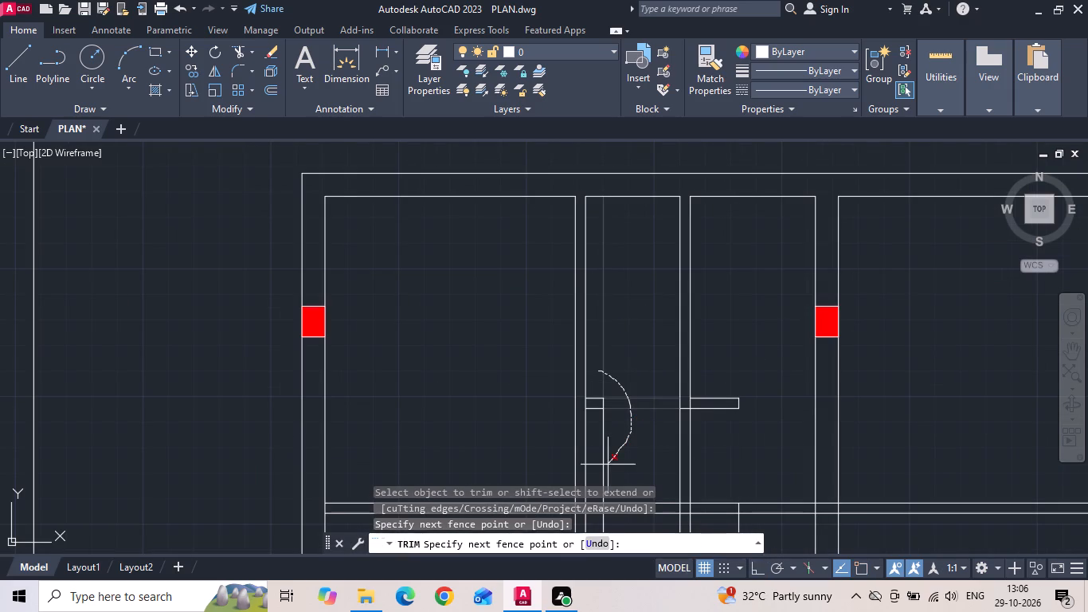
drag(608, 465, 603, 481)
scroll(645, 428, up, 1)
key(Escape)
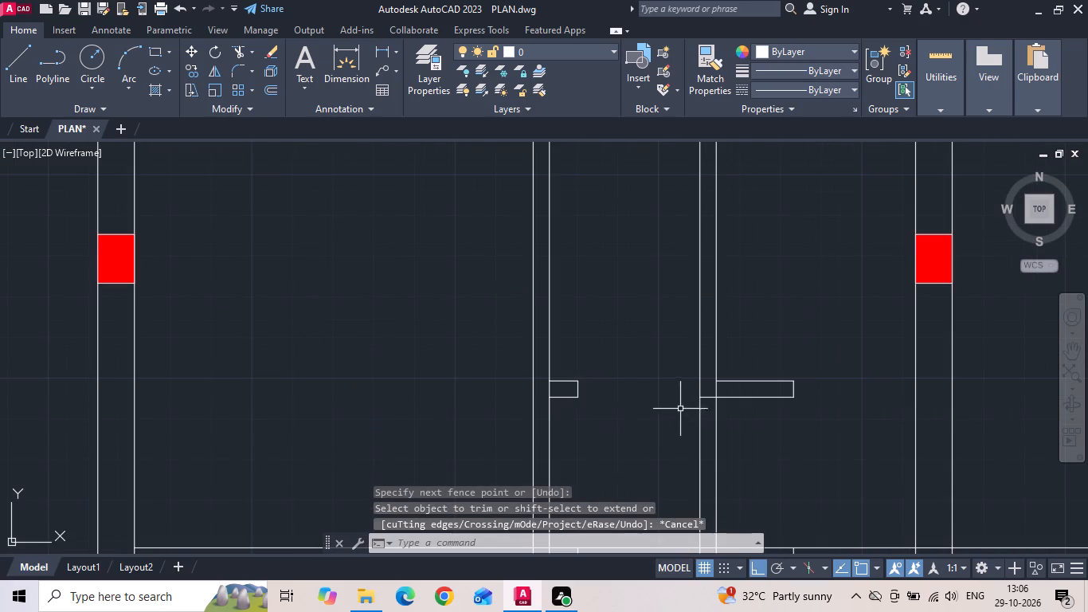
Extend the lower line of the narrower toilet's wall stub to the left face of its partition.
scroll(699, 370, down, 3)
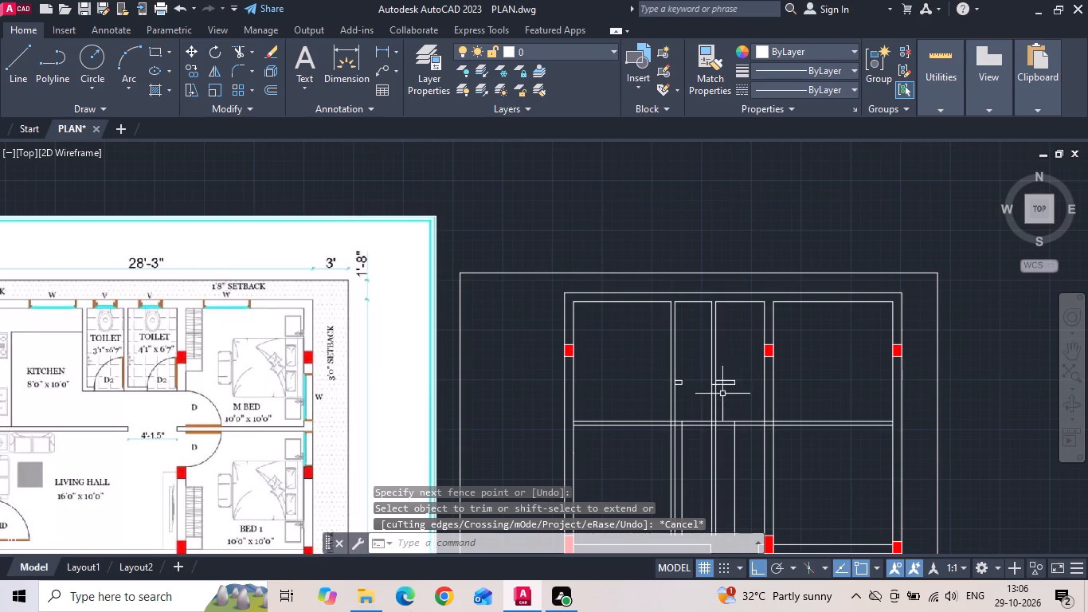
scroll(663, 421, up, 1)
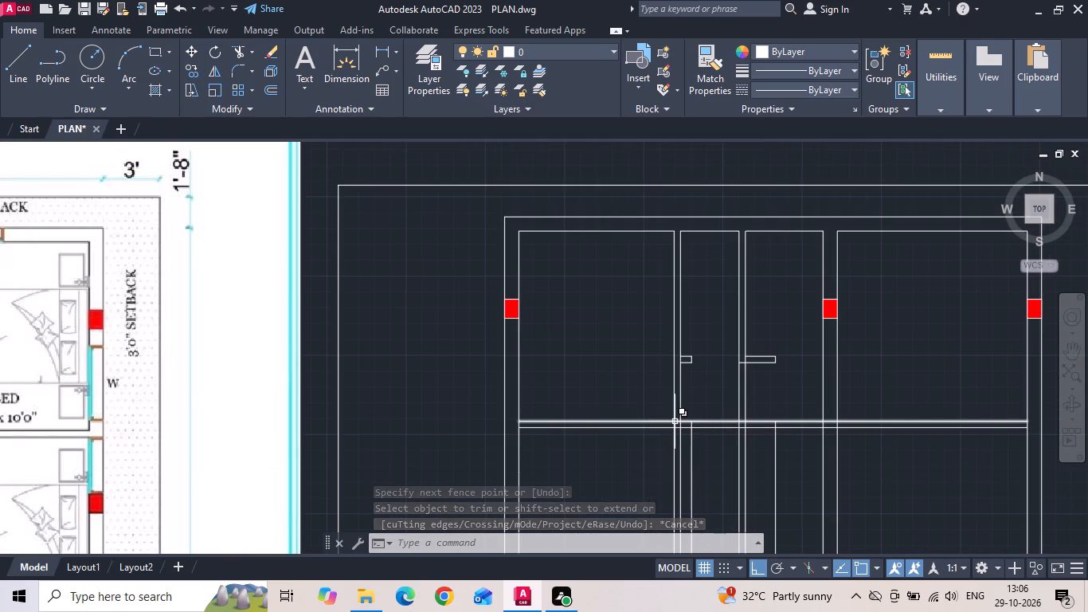
text(EX)
key(space)
scroll(684, 381, up, 2)
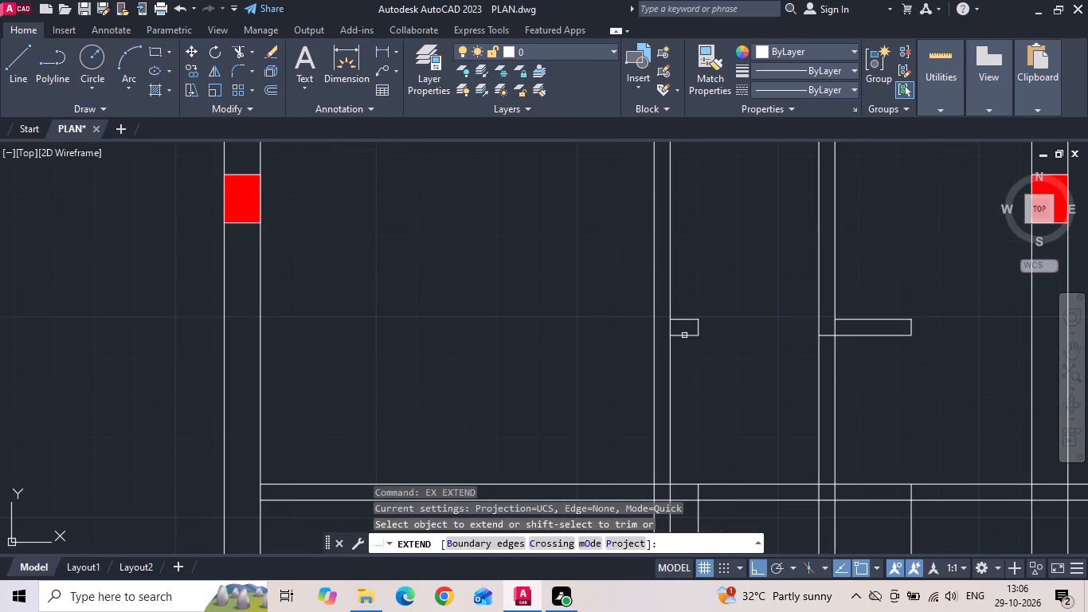
click(683, 332)
click(683, 359)
key(Escape)
Trim both toilet partitions below the front walls and clear the inner lines at the two wall corners.
text(TR)
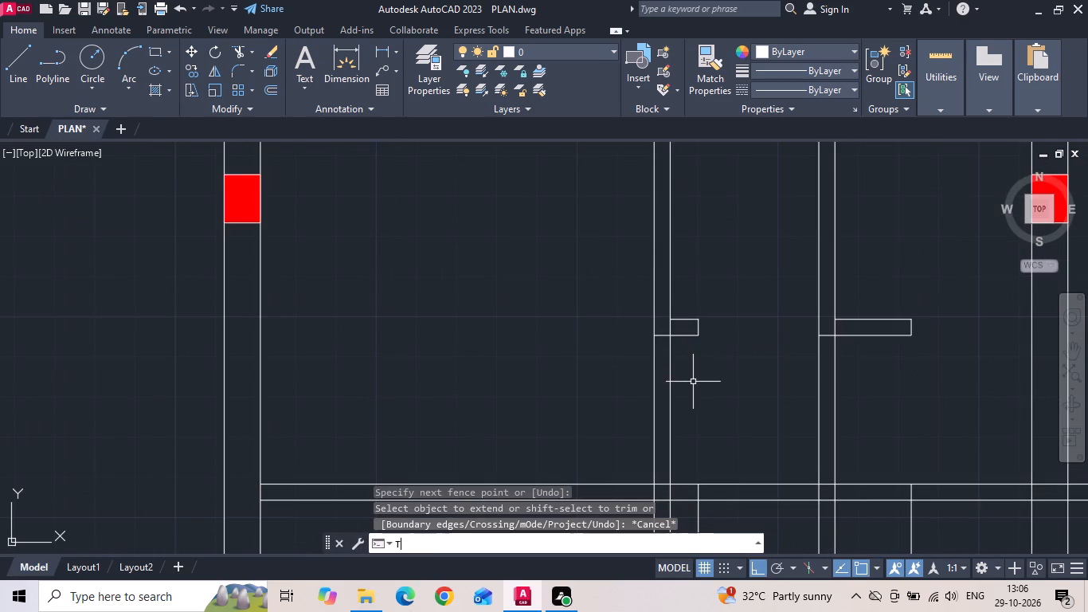
key(space)
key(space)
scroll(602, 367, down, 1)
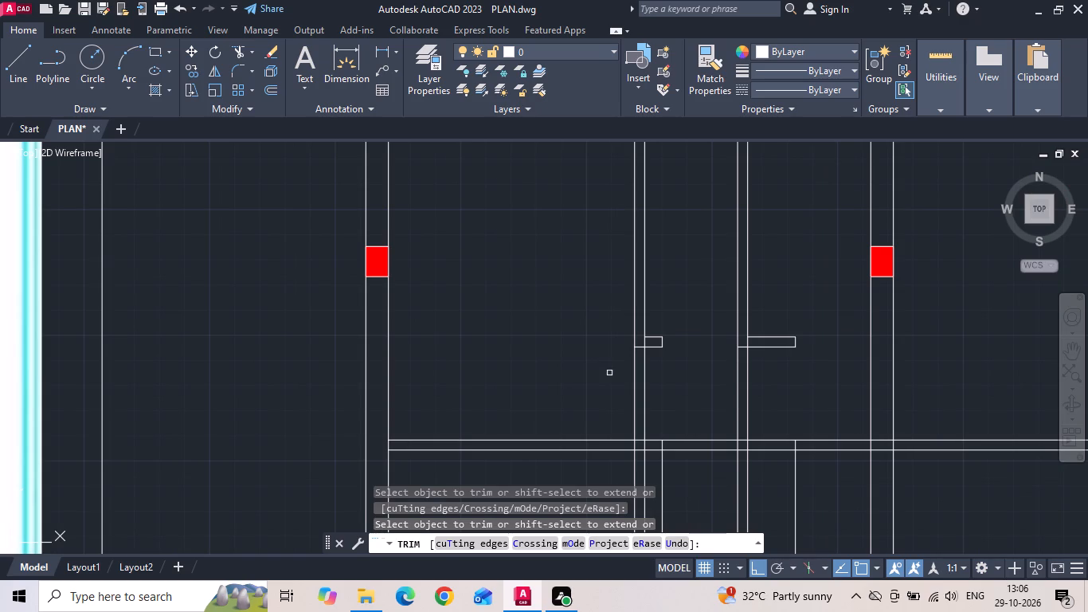
drag(612, 379, 794, 391)
scroll(750, 351, up, 1)
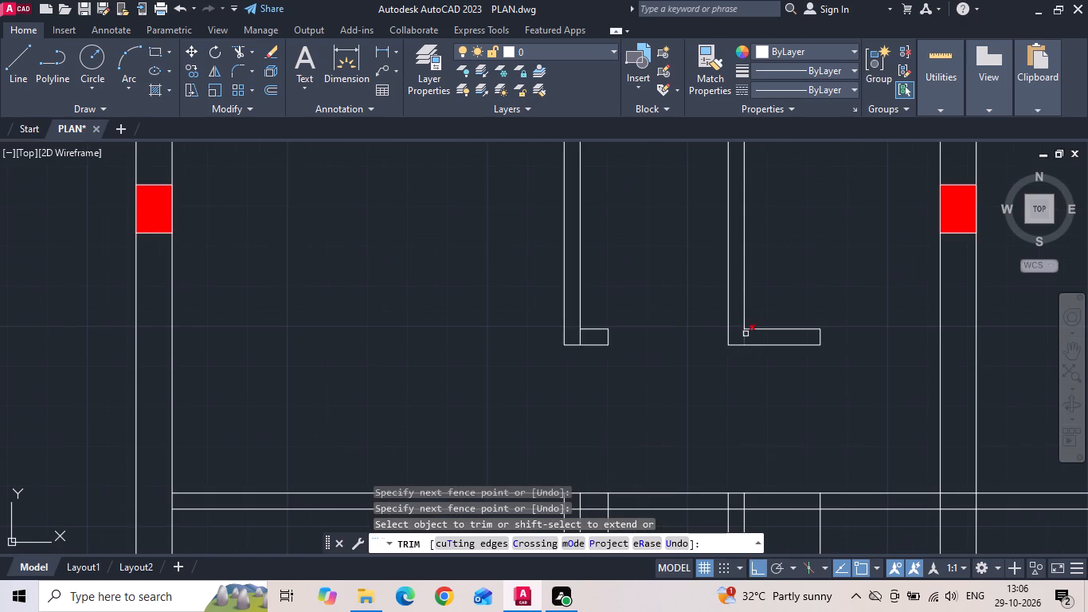
click(745, 335)
click(579, 336)
key(Escape)
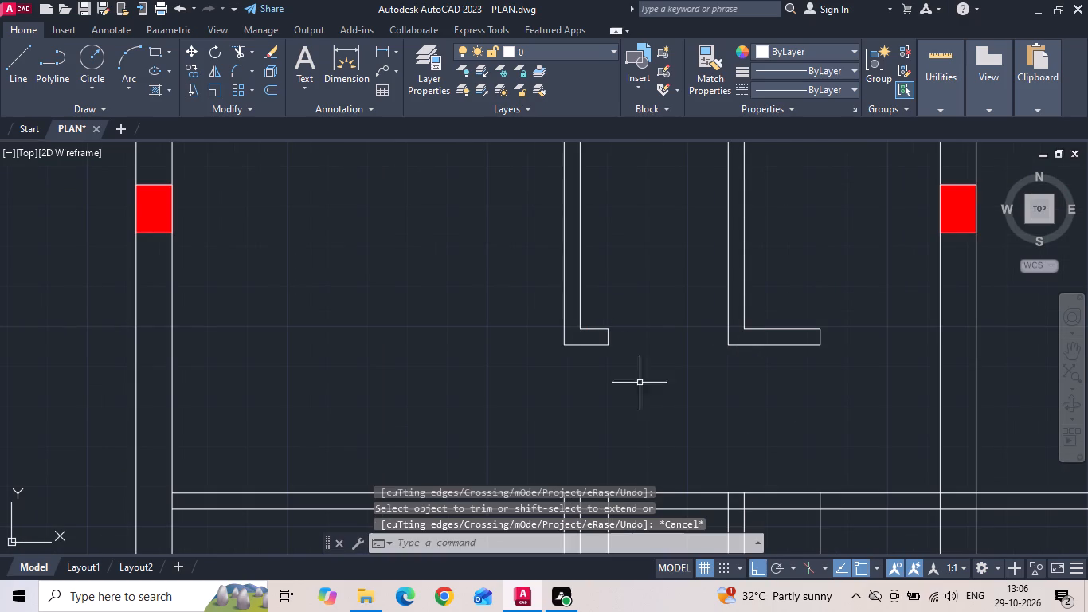
Save the drawing.
key(ctrl+s)
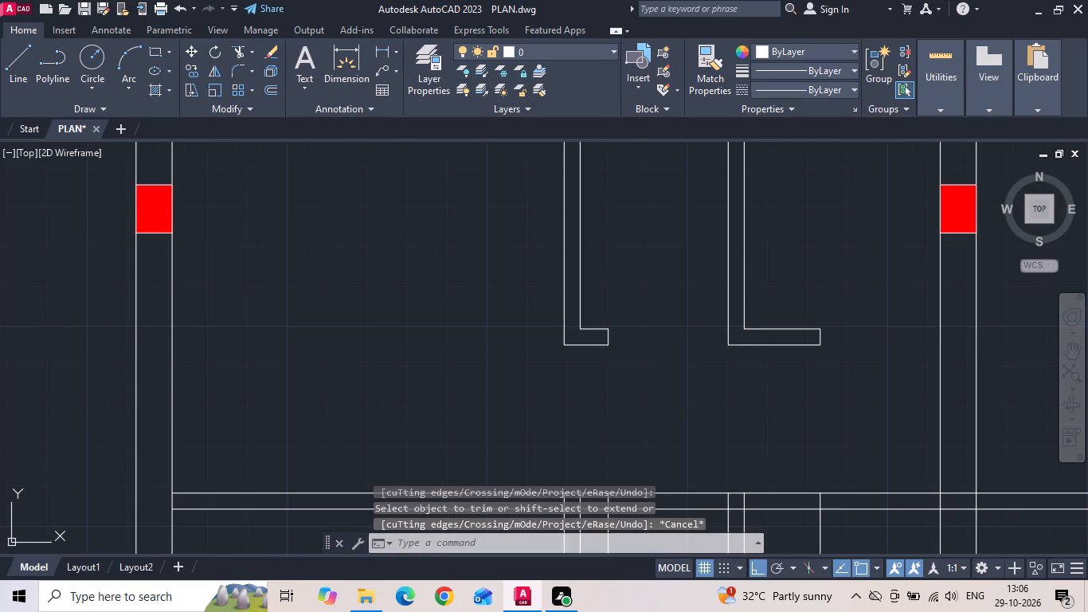
key(ctrl+s)
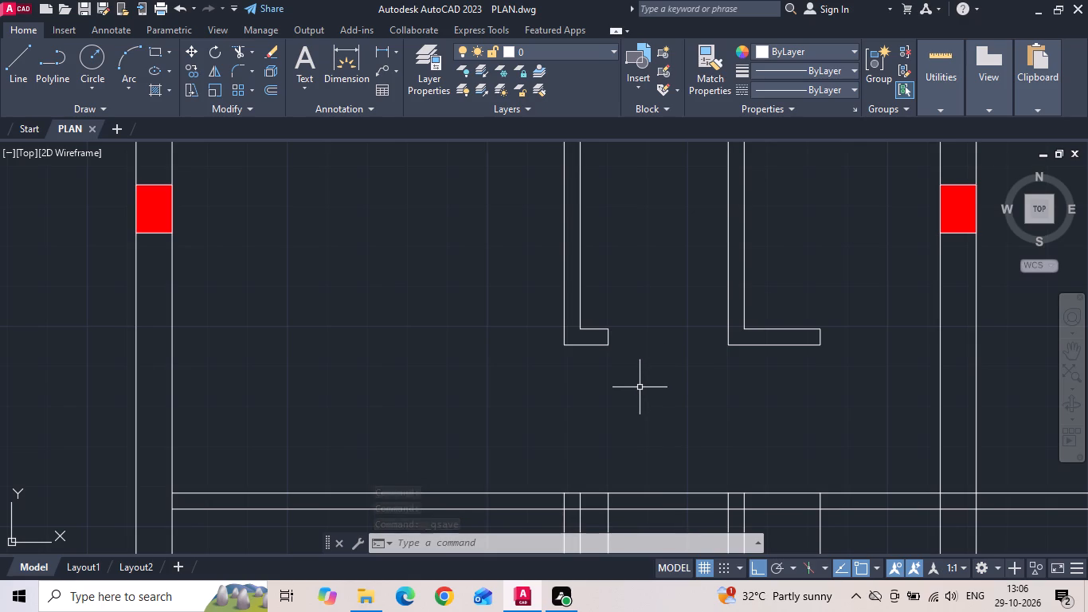
Delete the leftover vertical partition and door guide lines below the horizontal room wall.
scroll(647, 346, down, 2)
middle_drag(664, 367, 687, 291)
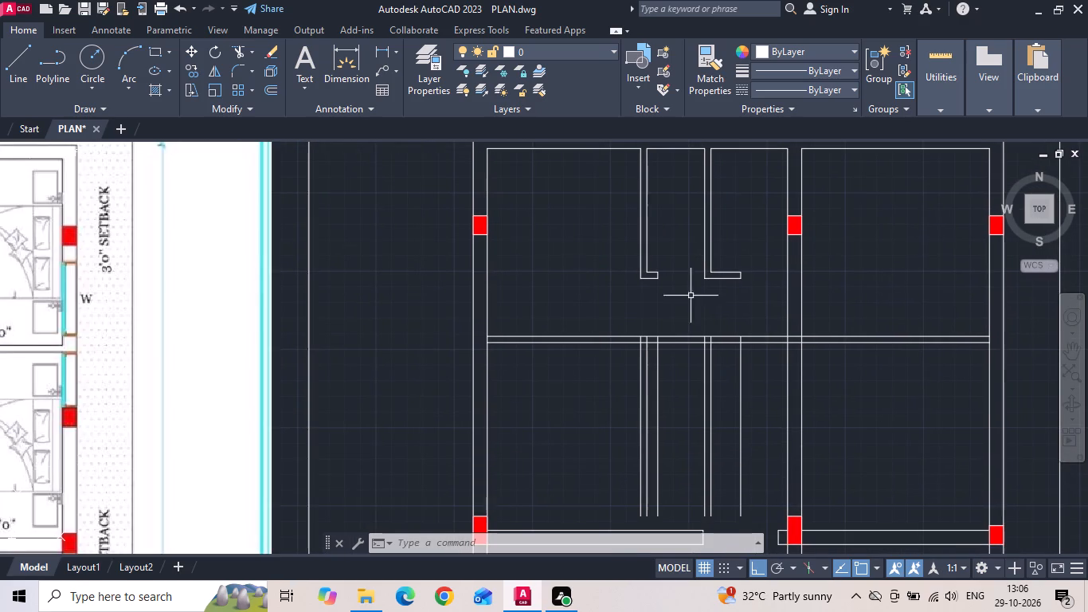
drag(746, 369, 740, 380)
click(608, 410)
scroll(625, 418, down, 2)
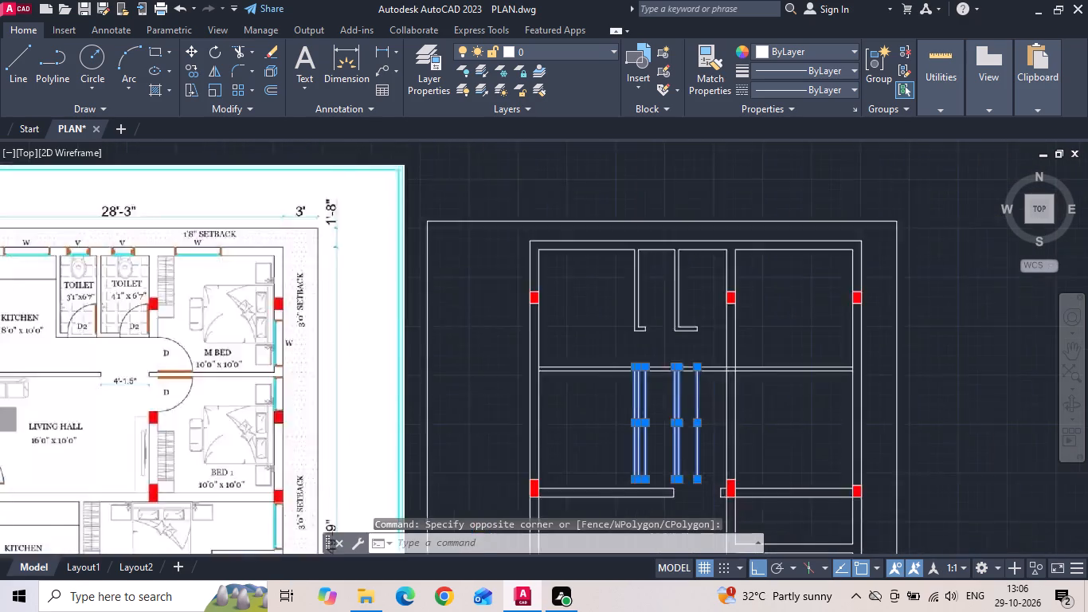
scroll(572, 414, up, 1)
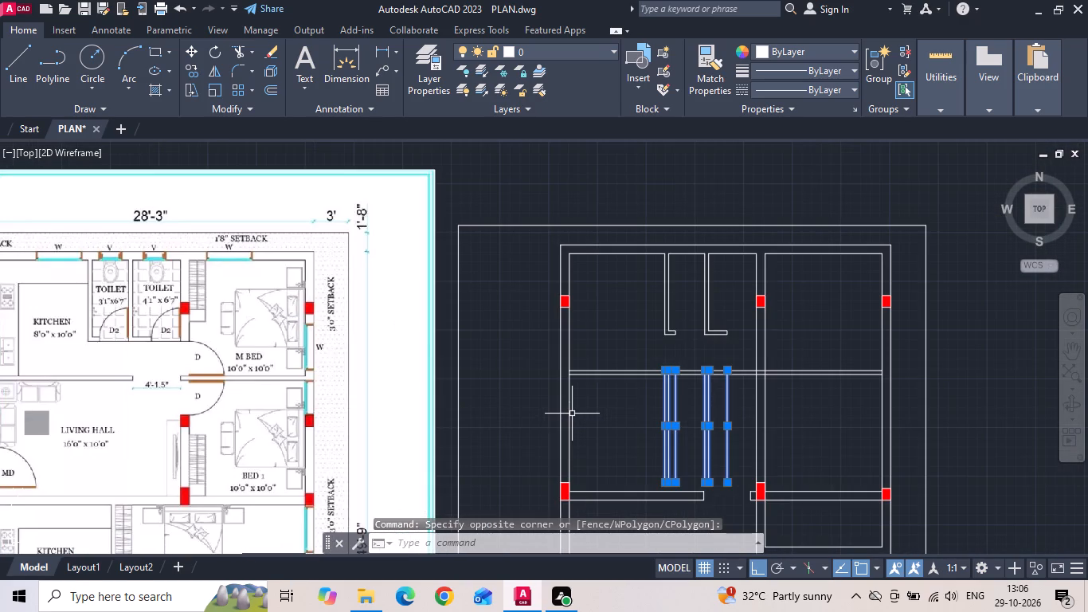
key(Delete)
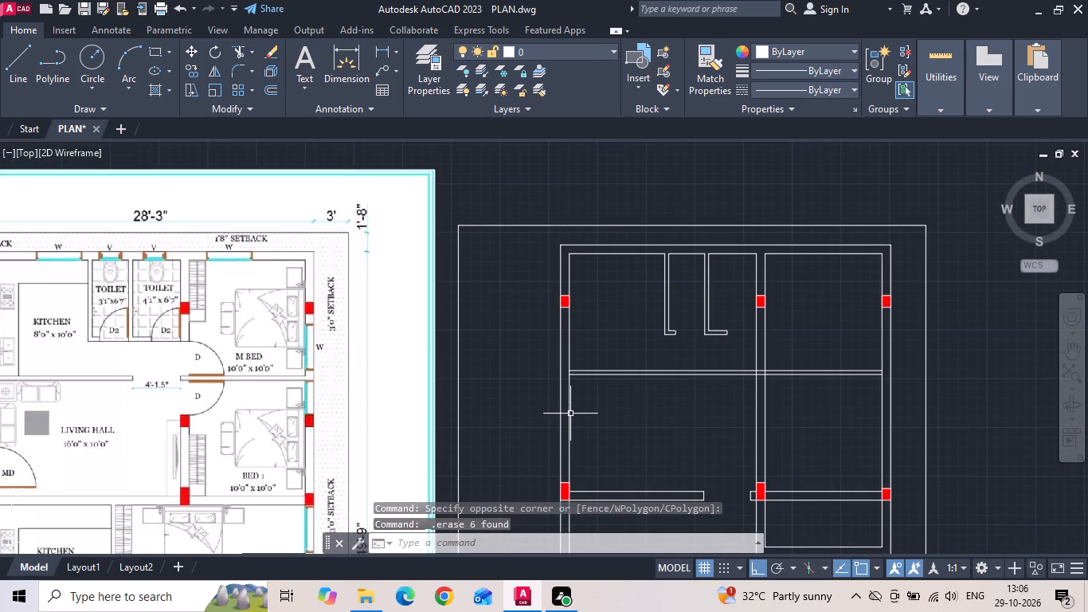
Save the drawing after the cleanup.
key(ctrl+s)
key(ctrl+s)
Offset the west face of the middle vertical wall 4'1.5" westward as a guide for the passage opening.
text(O 4')
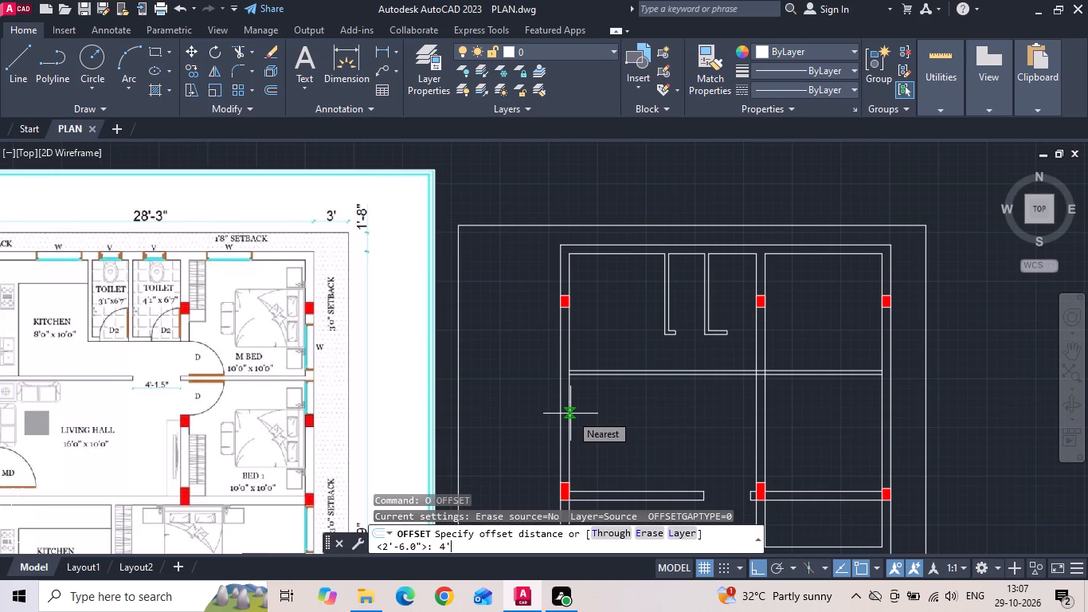
key(1)
text(.5)
key(shift+quotedbl)
key(Return)
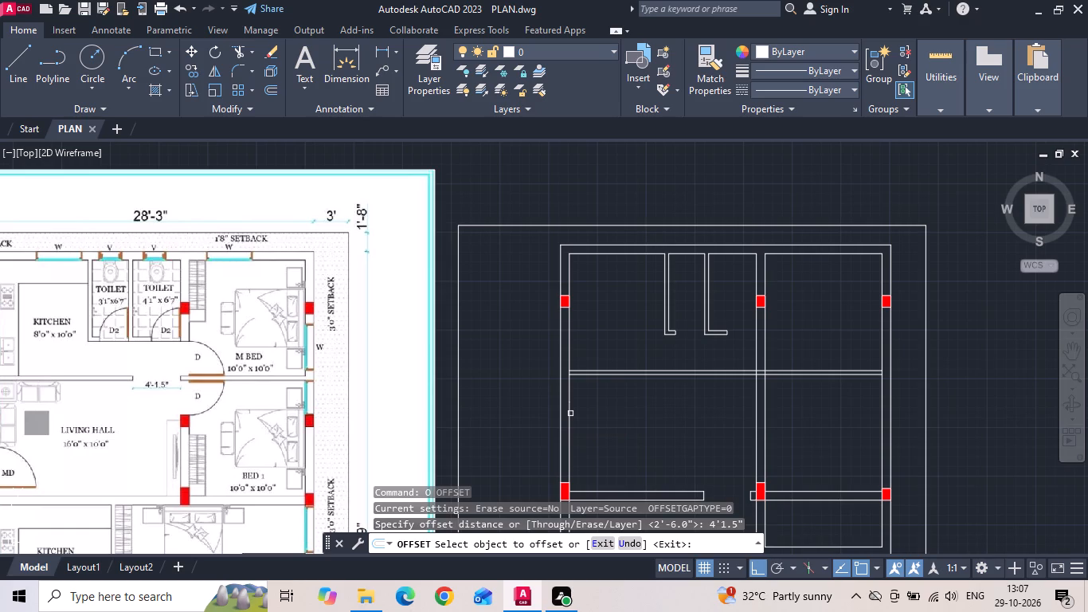
click(757, 409)
click(738, 427)
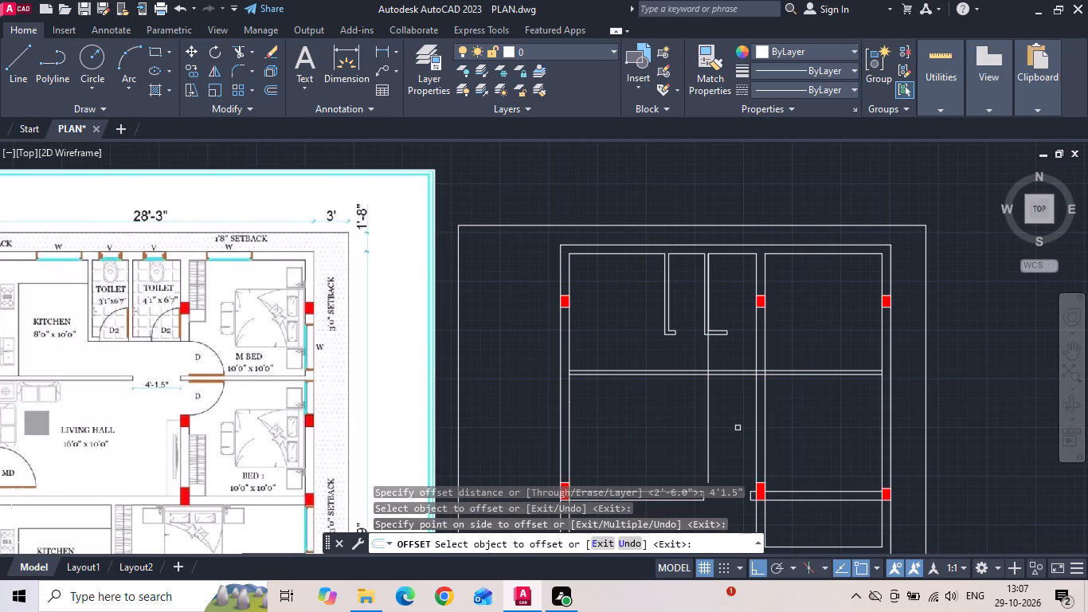
key(Escape)
Trim both lines of the upper horizontal room wall between the offset guide and the middle vertical wall.
text(TR)
key(space)
key(space)
drag(743, 358, 705, 433)
key(Escape)
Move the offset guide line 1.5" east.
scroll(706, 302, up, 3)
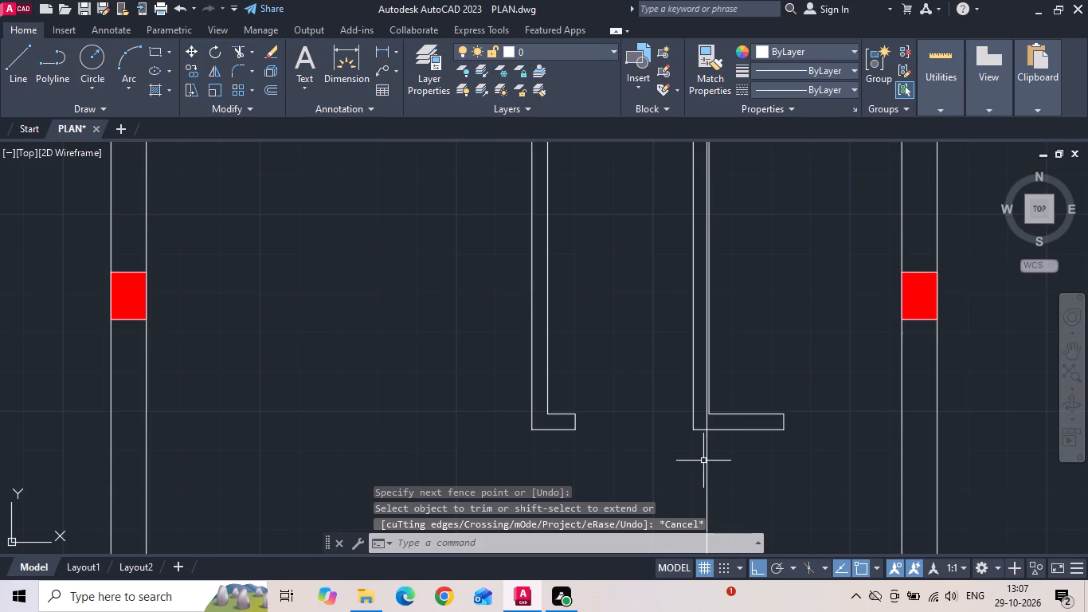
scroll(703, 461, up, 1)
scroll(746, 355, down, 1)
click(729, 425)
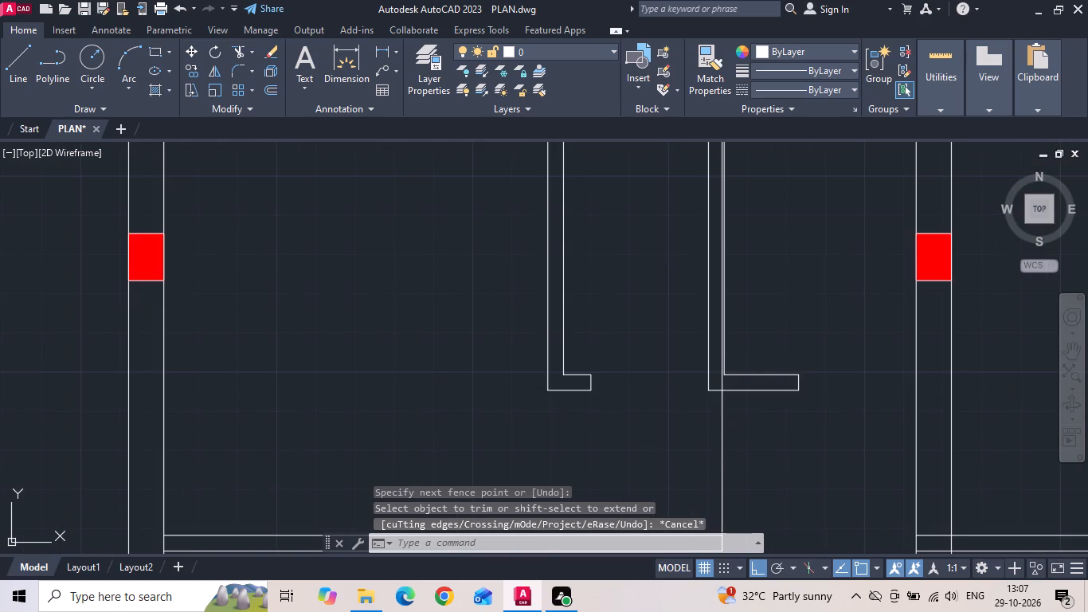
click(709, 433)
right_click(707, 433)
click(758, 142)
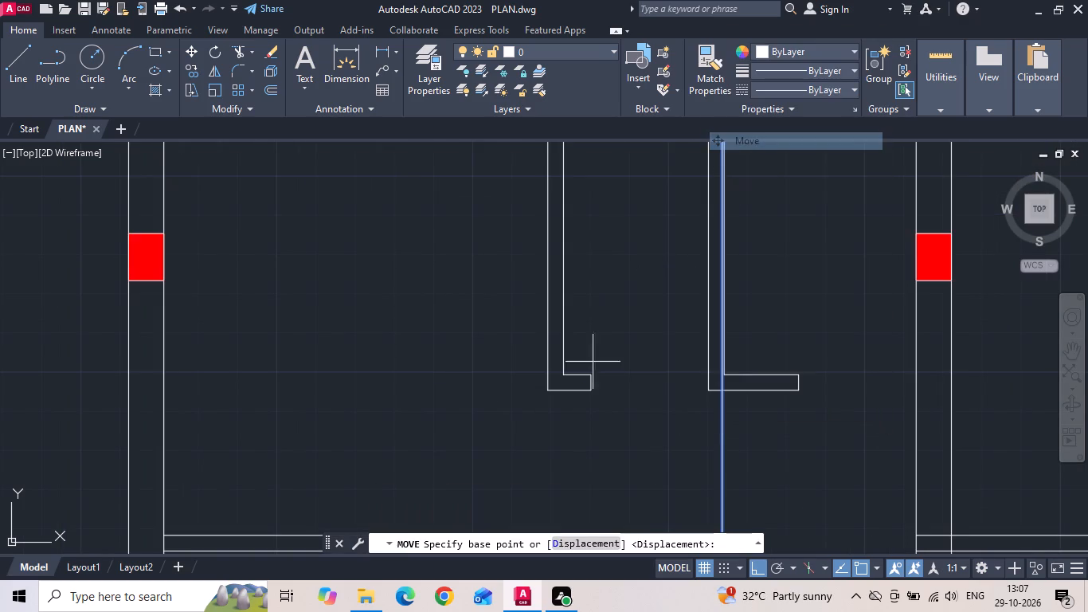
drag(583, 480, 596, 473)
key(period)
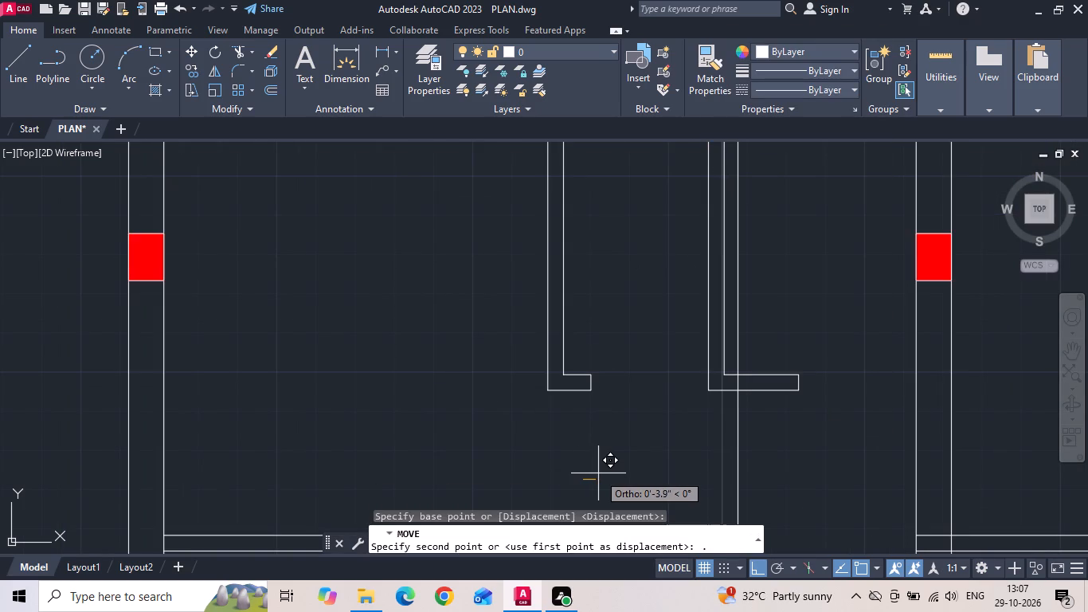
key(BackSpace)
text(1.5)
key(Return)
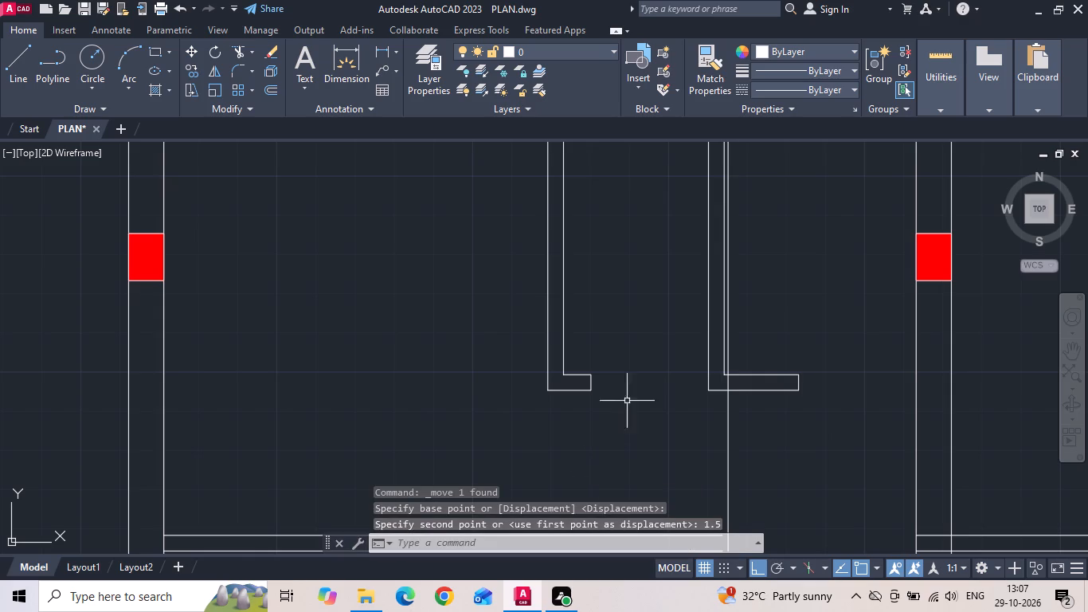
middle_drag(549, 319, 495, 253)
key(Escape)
Delete the vertical guide line beside the second toilet partition.
drag(684, 382, 648, 383)
click(633, 383)
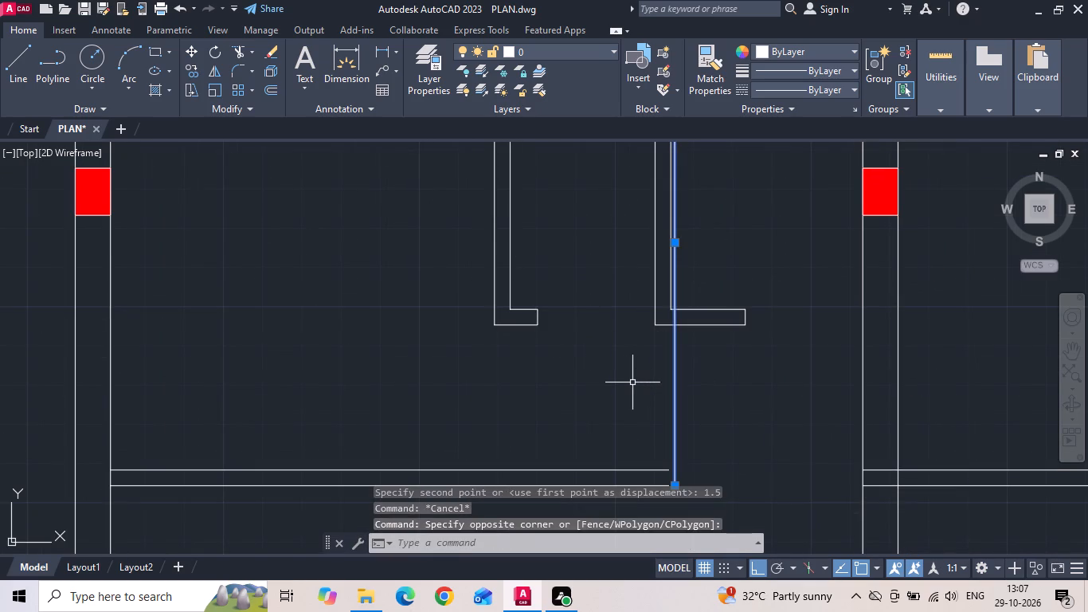
key(Delete)
Draw a vertical line down from the second toilet partition's inner corner and extend both horizontal room wall lines to it.
key(l)
key(space)
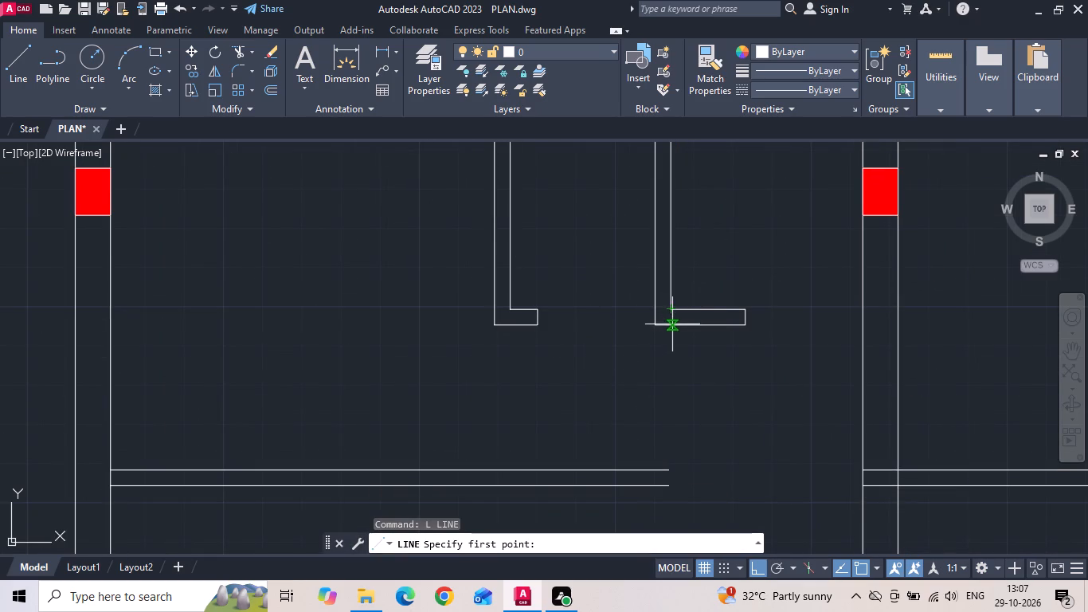
drag(673, 303, 678, 349)
click(678, 504)
key(Escape)
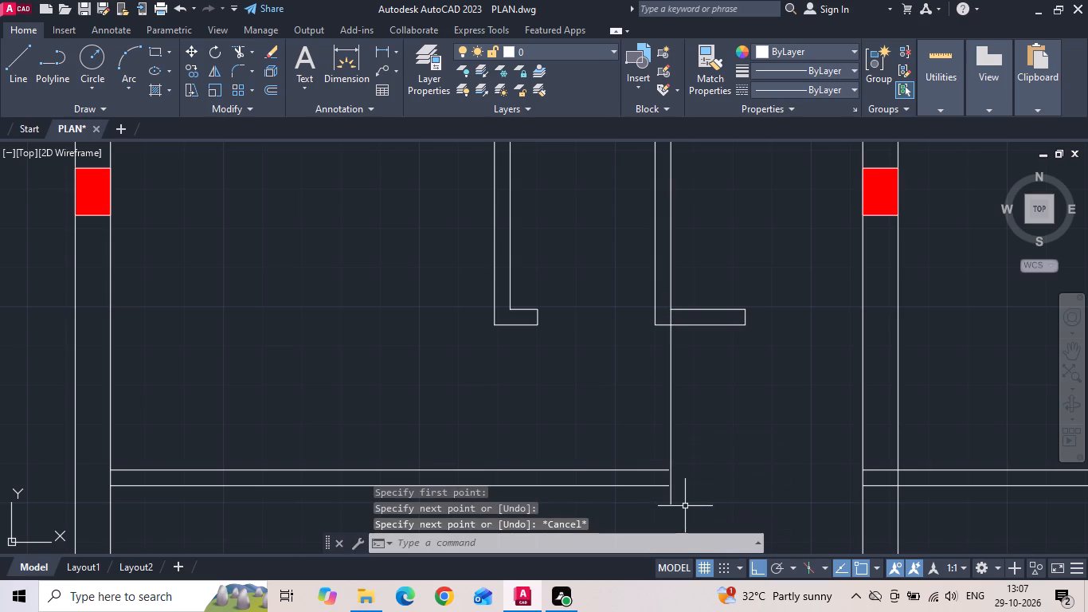
text(EX)
key(space)
drag(636, 496, 648, 436)
key(Escape)
Trim the vertical line above and below the horizontal wall end and inside the toilet wall corner, leaving only the end cap.
key(t)
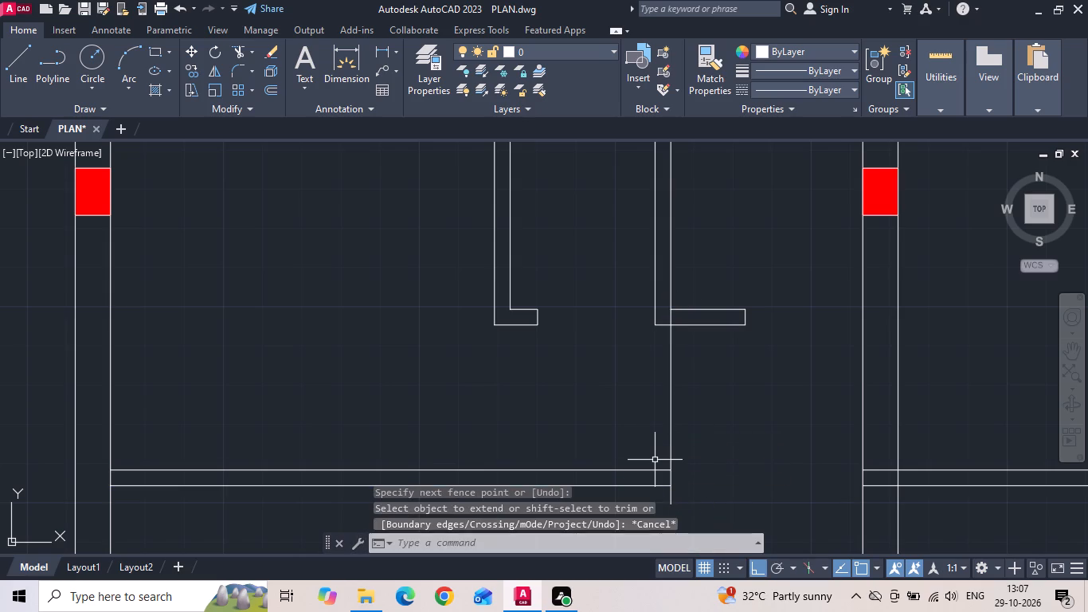
key(r)
key(space)
drag(633, 433, 656, 494)
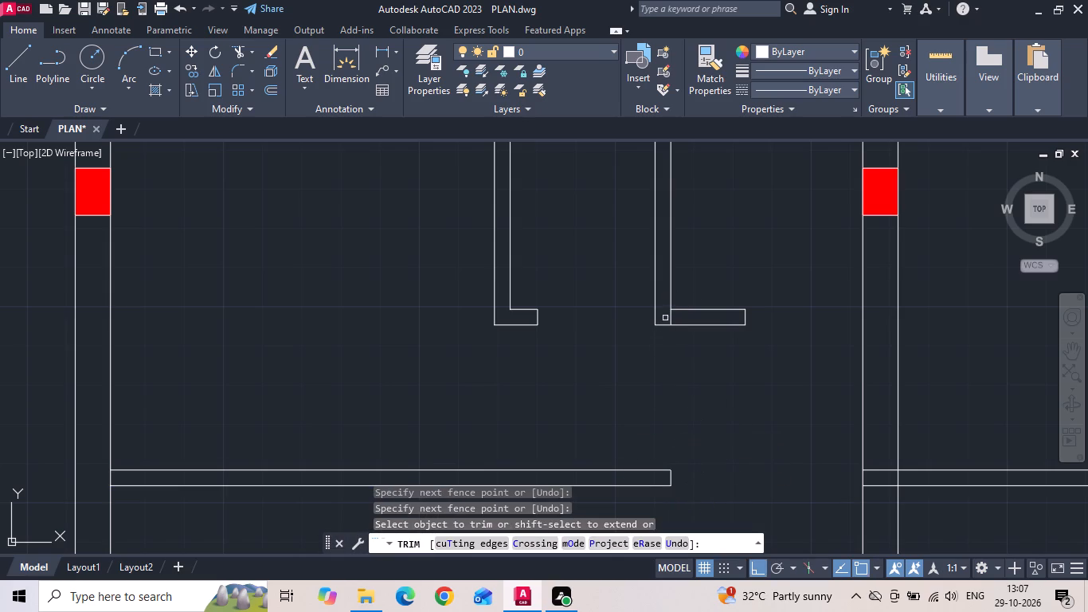
click(667, 317)
scroll(681, 320, up, 3)
click(680, 320)
key(Escape)
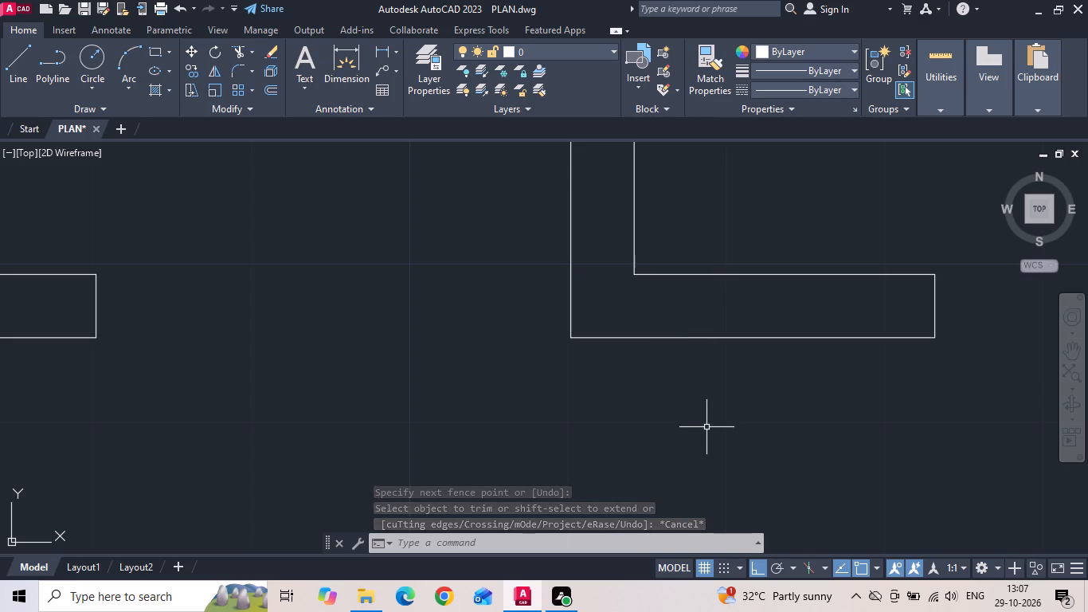
scroll(630, 337, down, 2)
key(Escape)
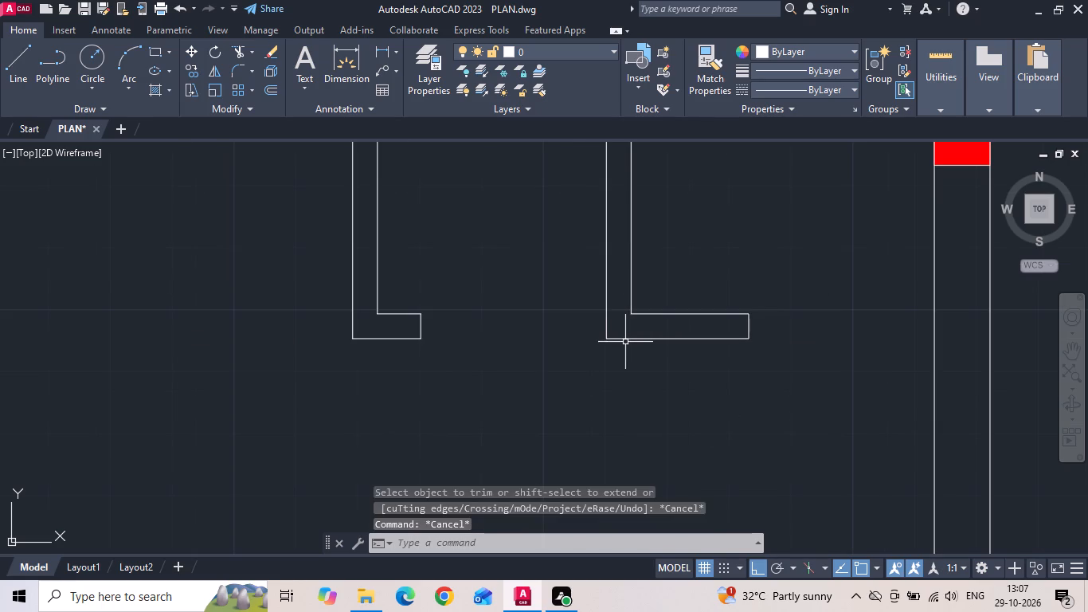
Save the drawing.
key(ctrl+s)
Trim the west outer wall's inner line where the upper horizontal room wall joins it.
scroll(628, 325, down, 2)
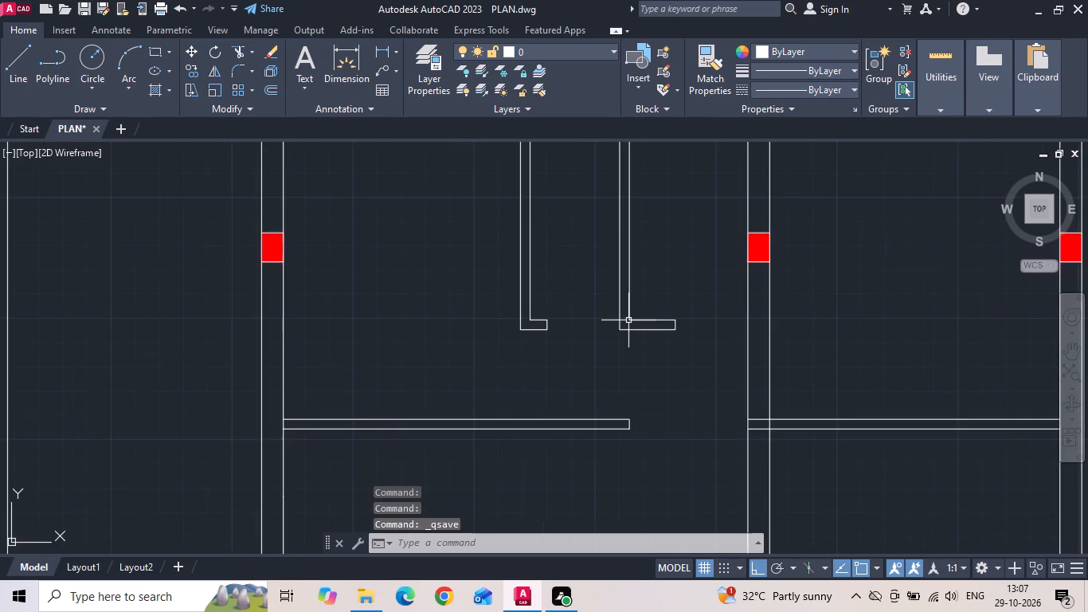
scroll(629, 320, down, 2)
middle_drag(570, 382, 618, 339)
scroll(620, 339, down, 1)
scroll(550, 330, up, 1)
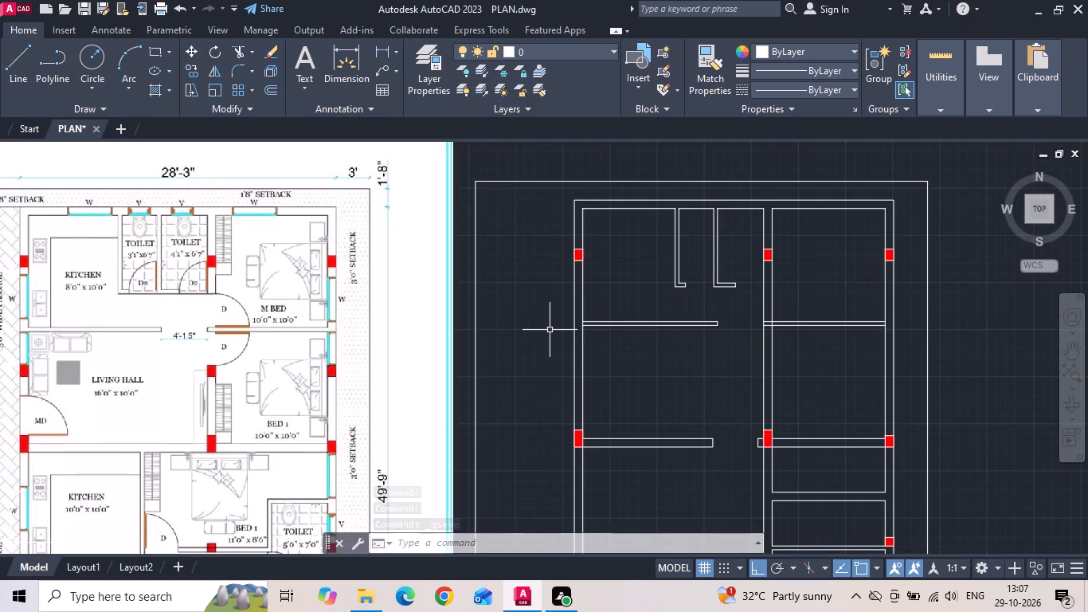
text(TR)
key(space)
key(space)
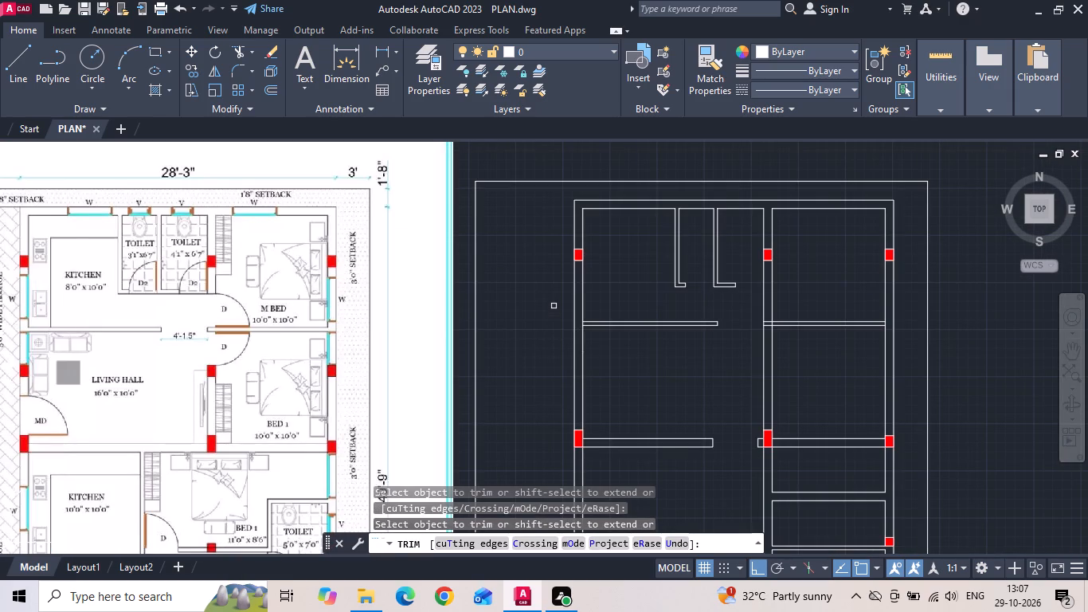
scroll(554, 316, up, 3)
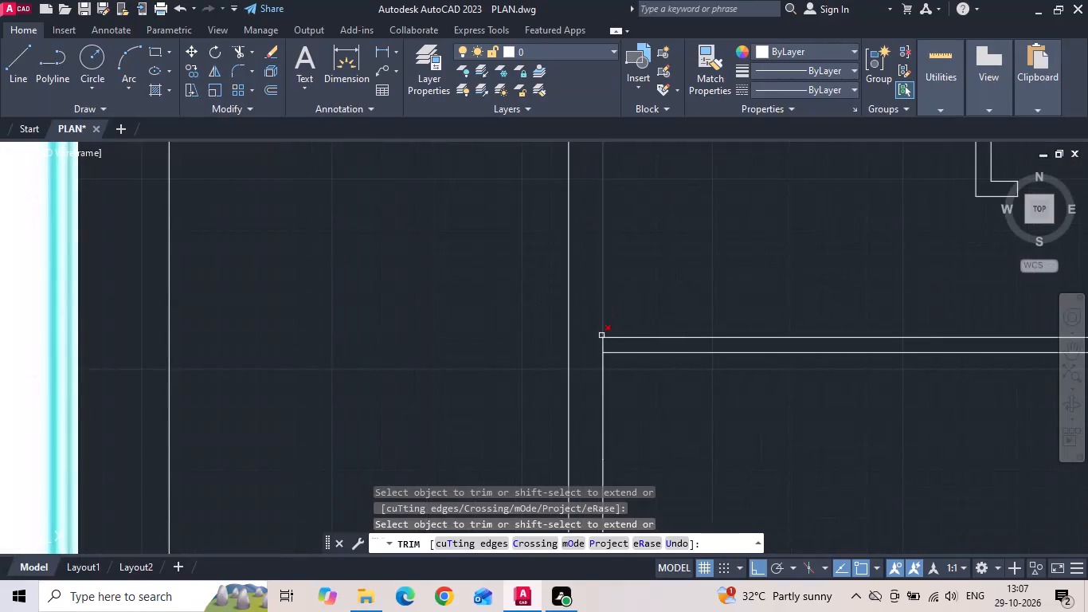
click(601, 342)
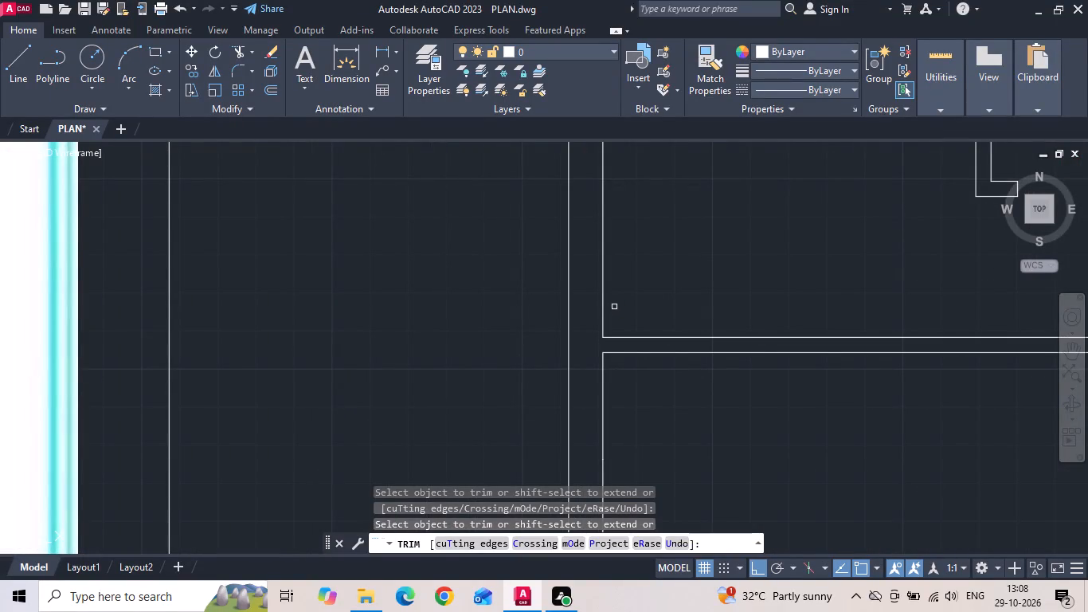
scroll(625, 284, down, 1)
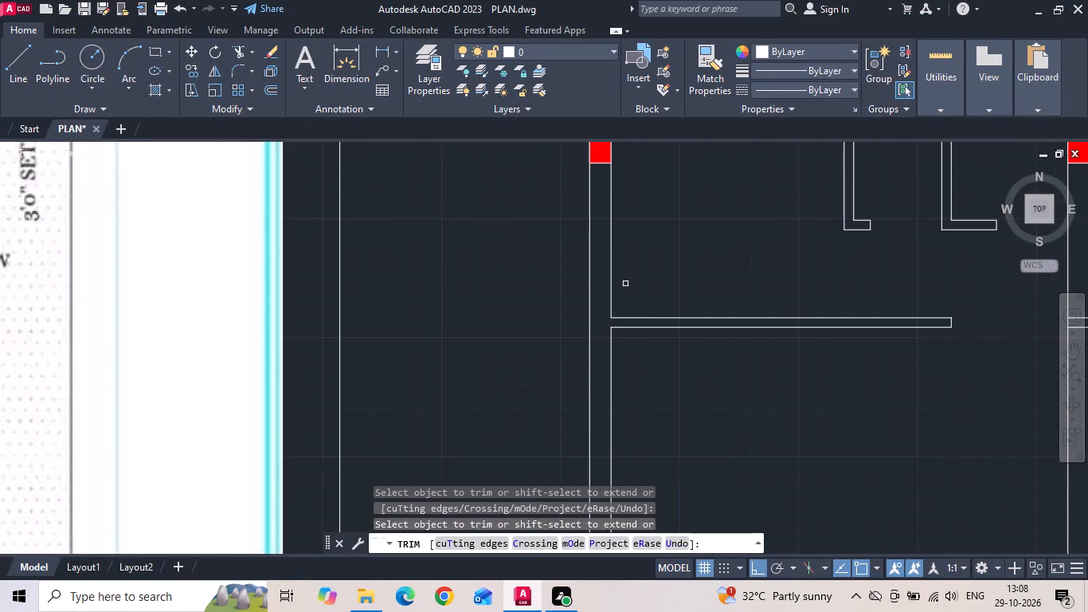
key(Escape)
Save the drawing after opening the wall junction.
key(ctrl+s)
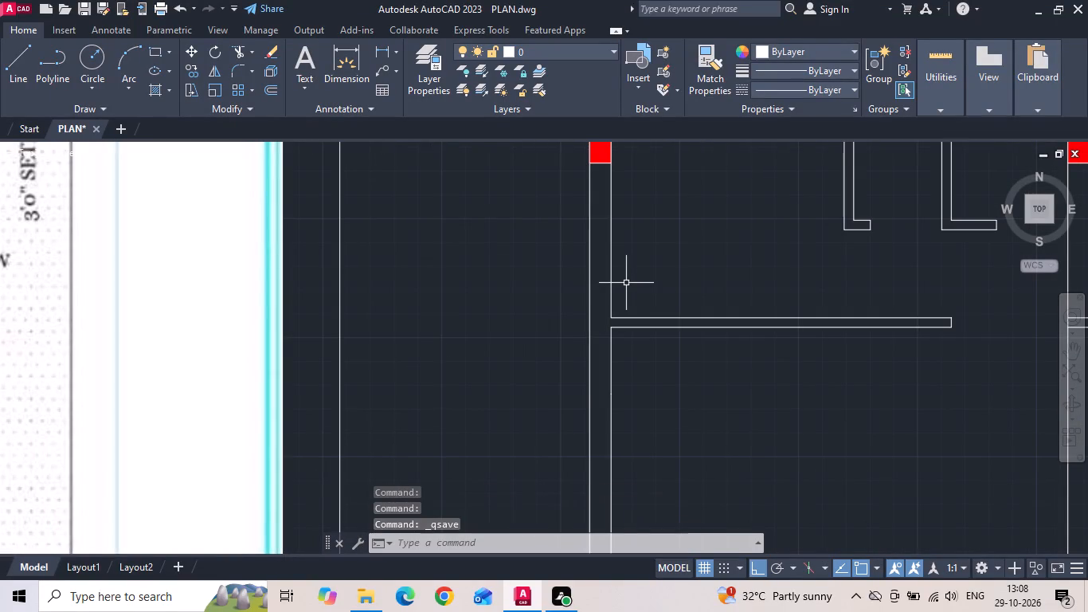
key(ctrl+s)
Delete the short wall stub beside the middle column and the opposite wall's end line at the lower opening.
scroll(627, 288, down, 3)
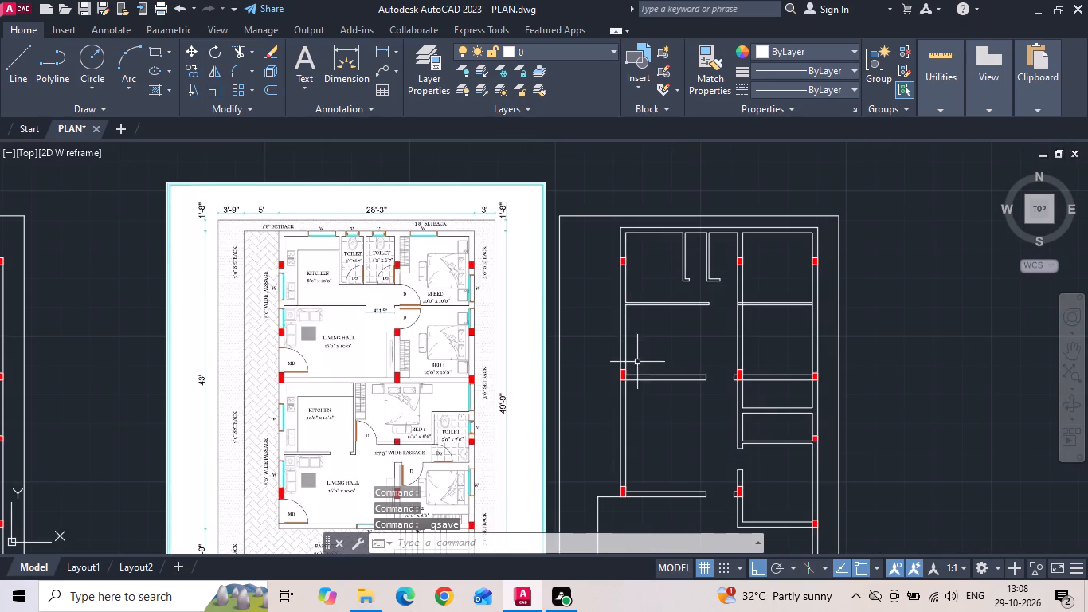
scroll(637, 362, up, 1)
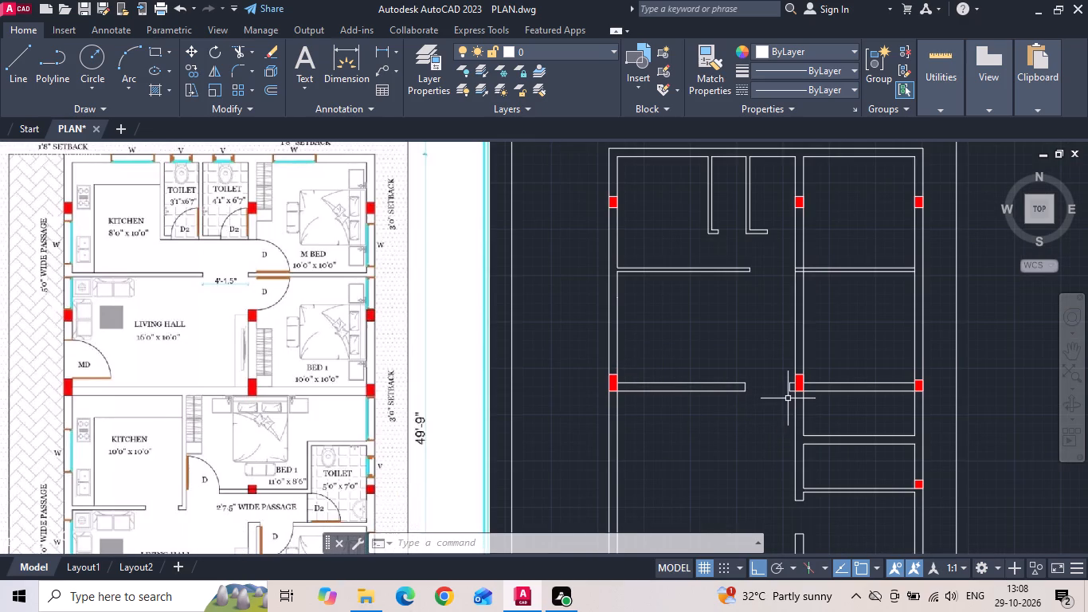
scroll(783, 396, up, 2)
drag(799, 355, 800, 378)
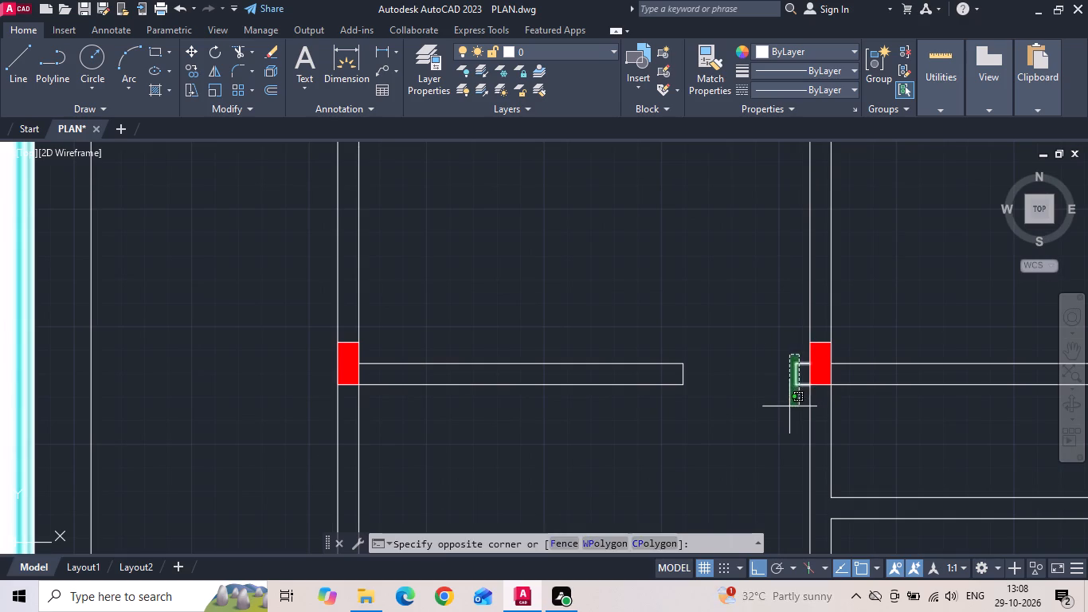
click(789, 406)
key(Delete)
click(699, 382)
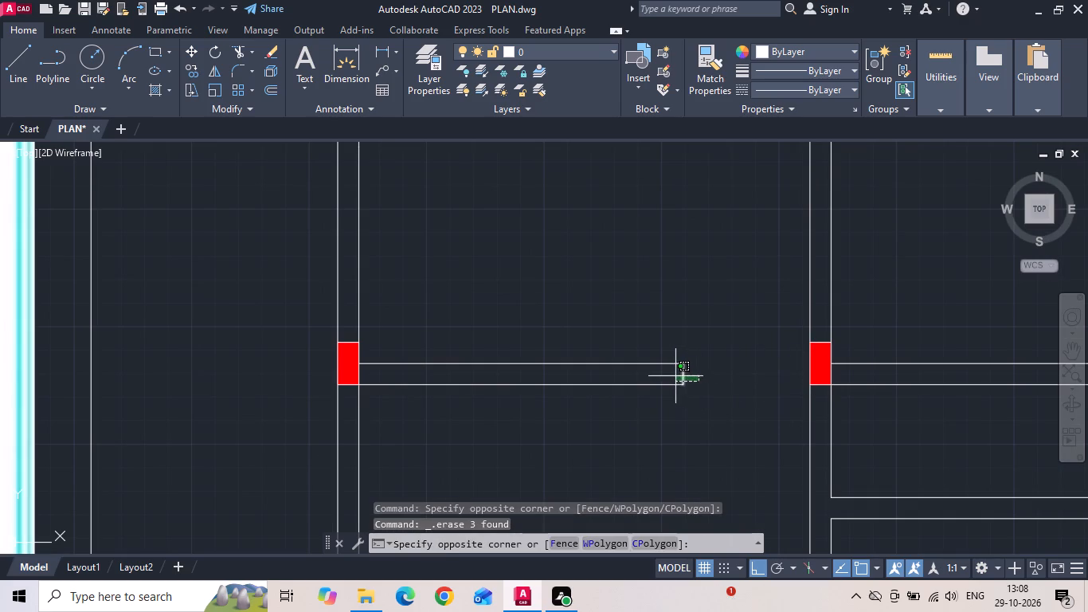
click(675, 375)
key(Delete)
Extend both lines of the lower horizontal wall across the old opening to the middle column.
text(EX)
key(space)
drag(648, 442, 650, 344)
key(Escape)
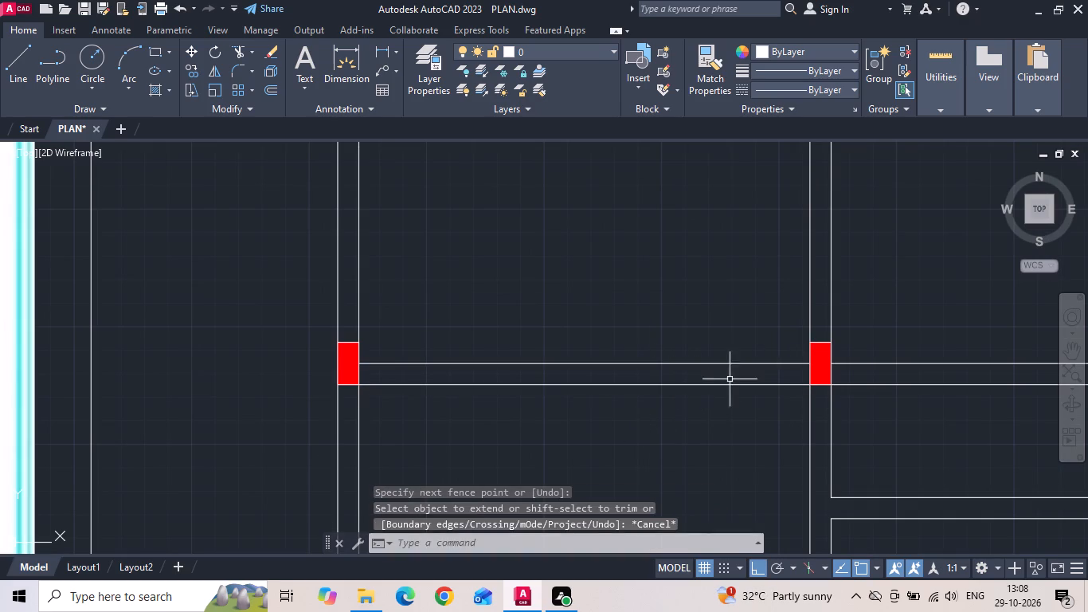
drag(891, 357, 881, 417)
click(881, 417)
key(Escape)
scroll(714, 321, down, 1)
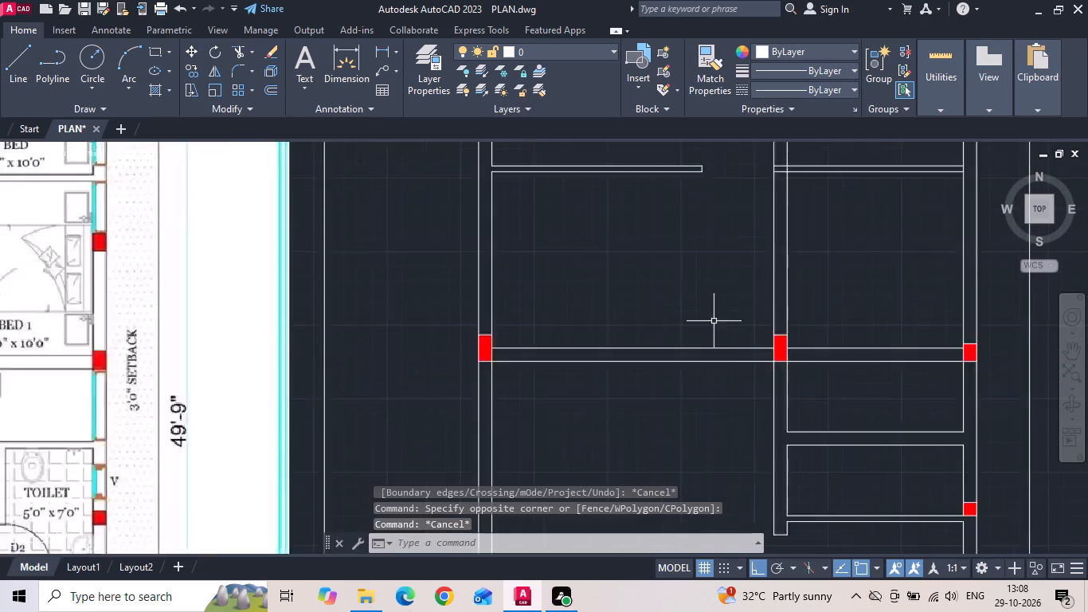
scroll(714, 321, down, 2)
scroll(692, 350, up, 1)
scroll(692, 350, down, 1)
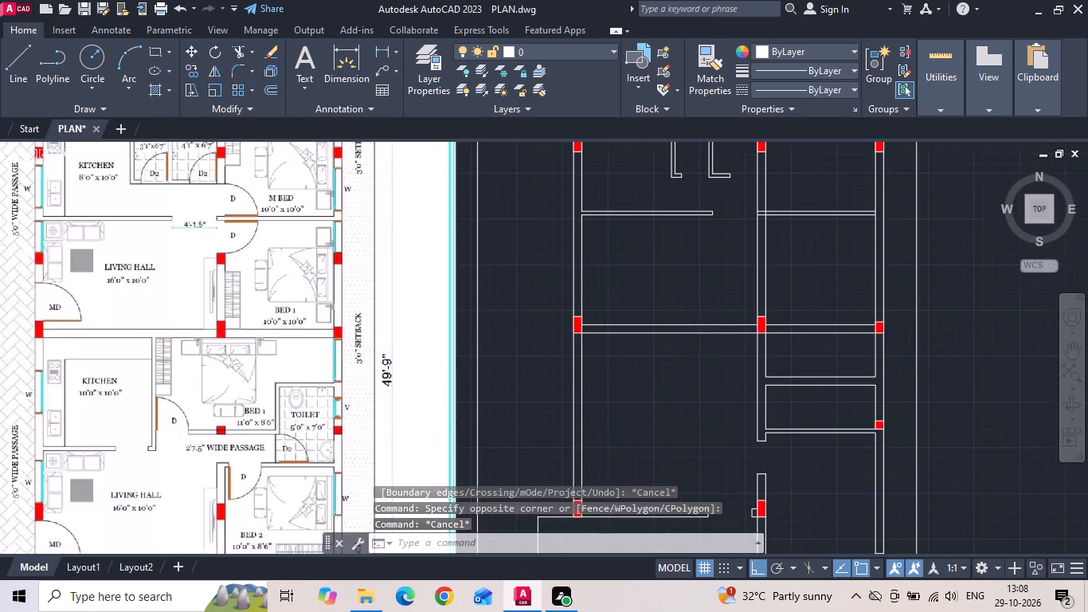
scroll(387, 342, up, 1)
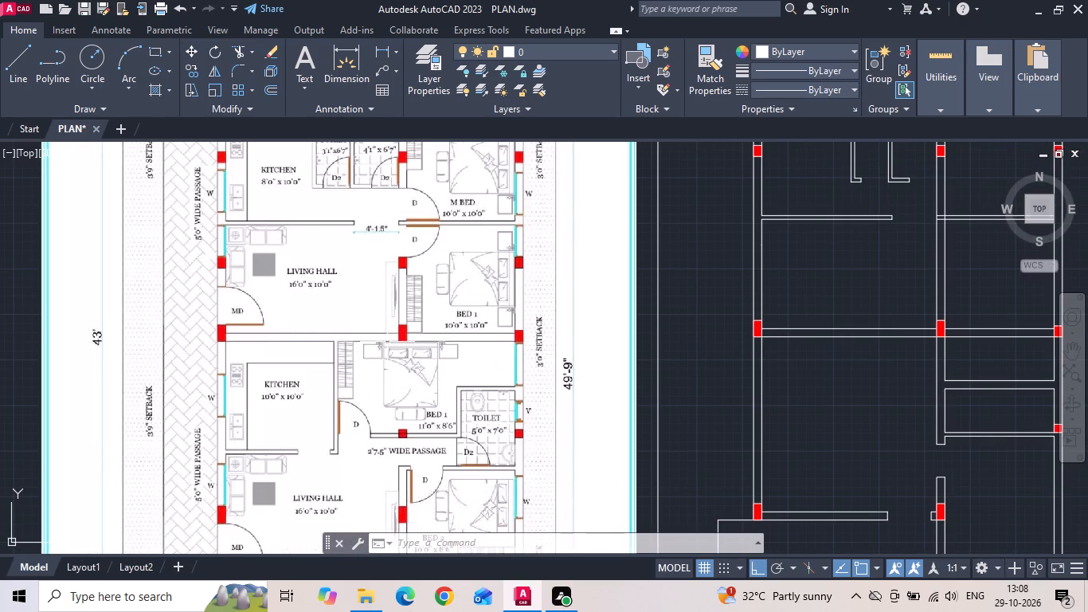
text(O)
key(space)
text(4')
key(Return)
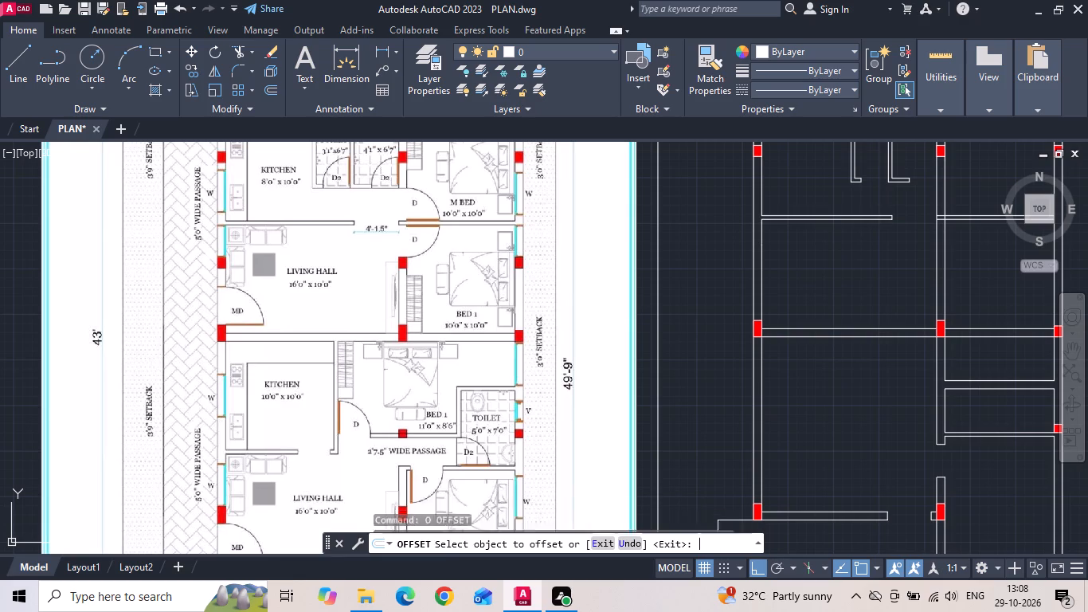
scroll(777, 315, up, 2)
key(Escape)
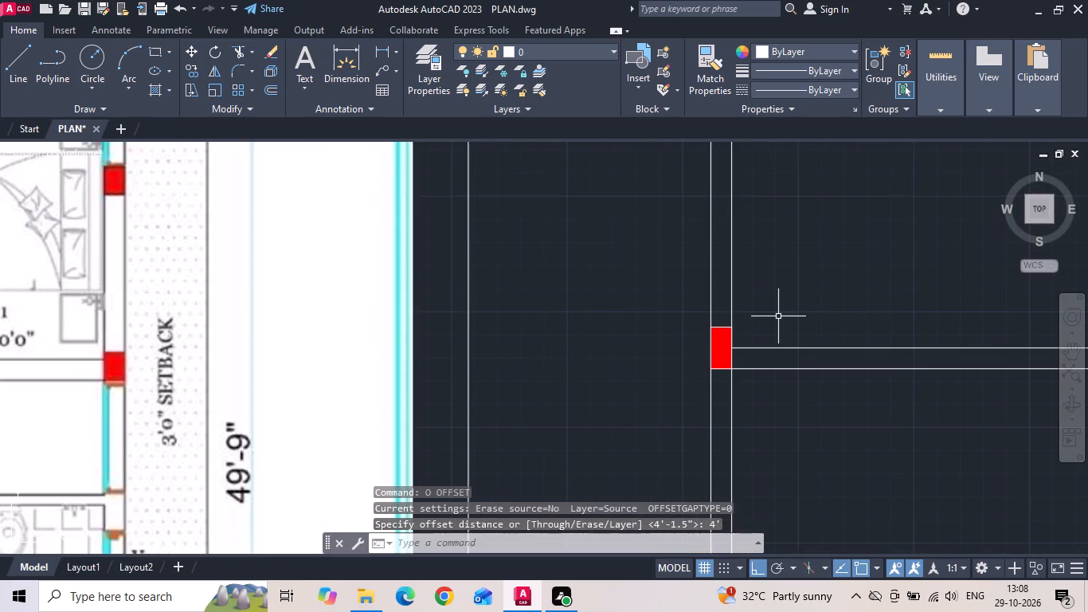
Draw a short horizontal line from the top corner of the west column on the lower horizontal wall and offset it 4' upward.
key(l)
key(space)
drag(730, 329, 757, 325)
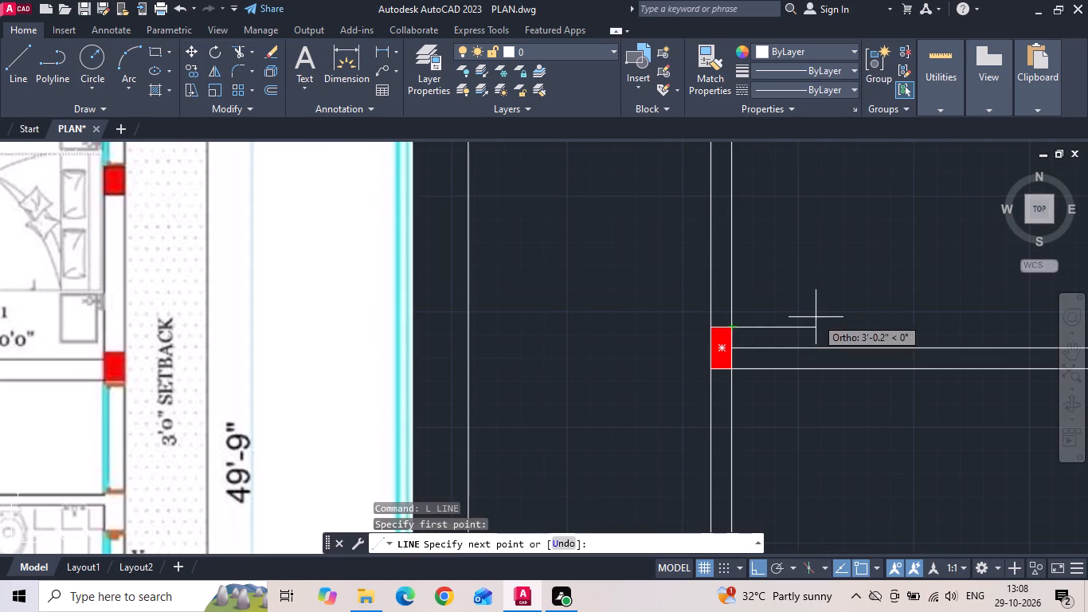
click(816, 317)
key(Escape)
text(O 4')
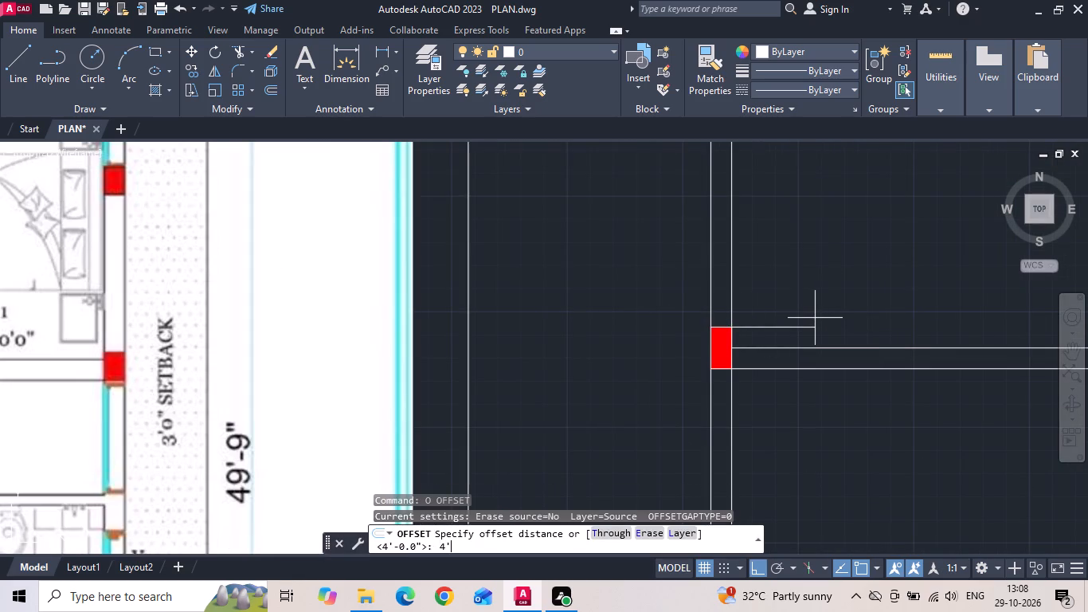
key(Return)
drag(773, 328, 773, 299)
click(773, 253)
key(Escape)
Extend both short lines westward across the wall thickness to the west wall's outer line.
text(EX)
key(x)
key(space)
drag(754, 334, 755, 266)
key(Escape)
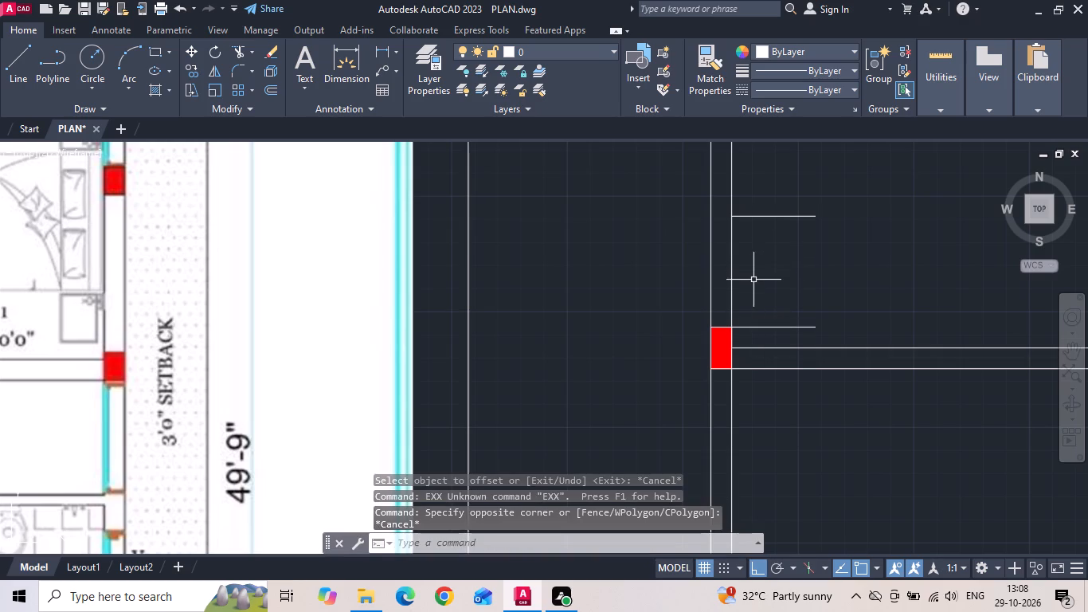
text(EX)
key(space)
drag(755, 212, 757, 249)
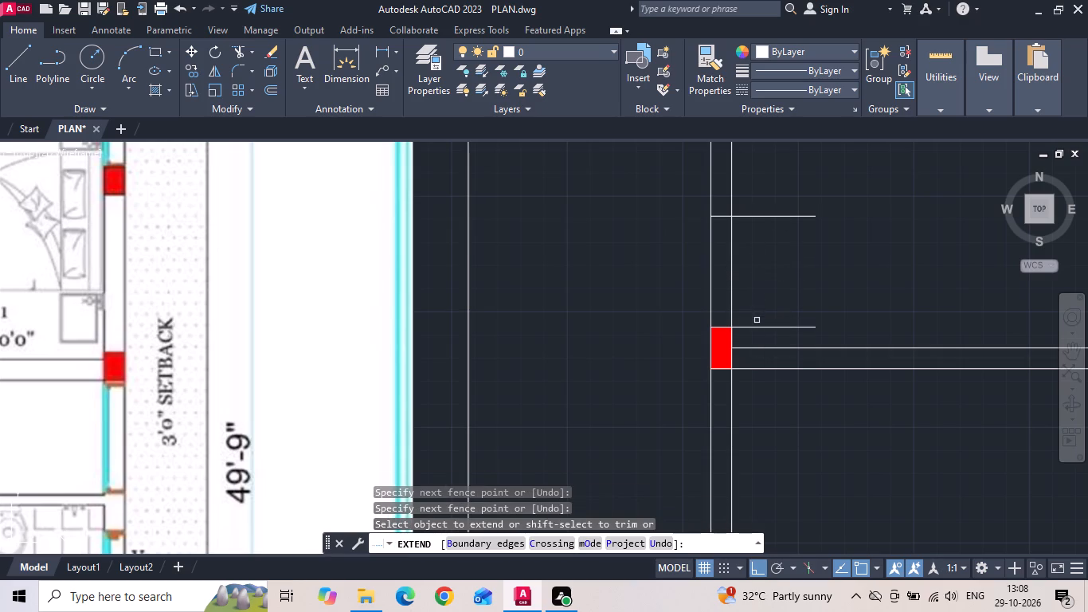
click(757, 328)
key(Escape)
Trim the west wall between the two lines, plus their overhanging ends, to form a 4' opening above the column.
key(t)
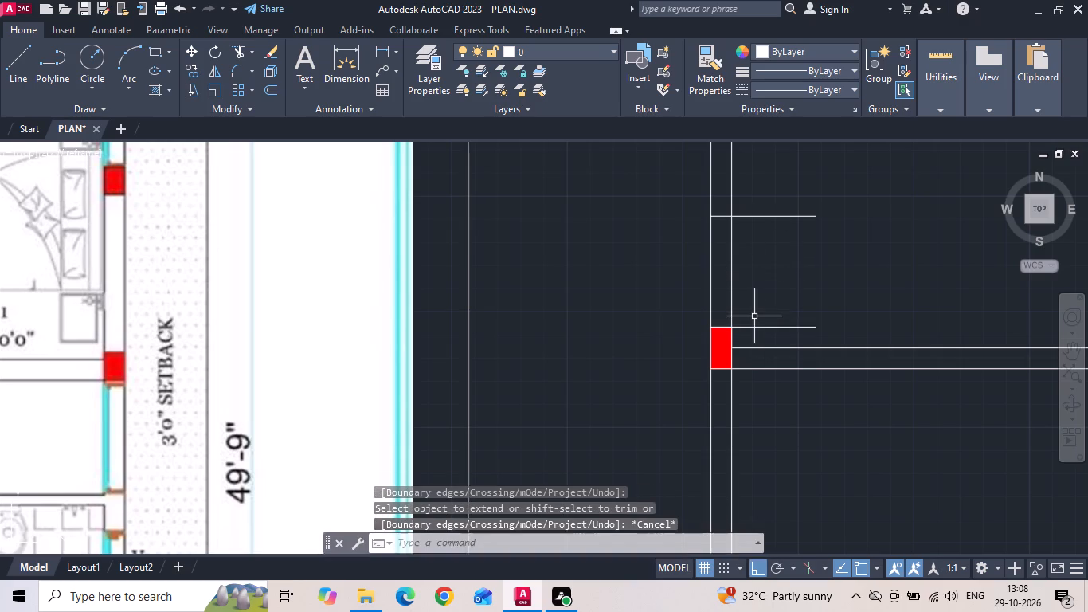
text(R)
key(space)
drag(757, 272, 683, 280)
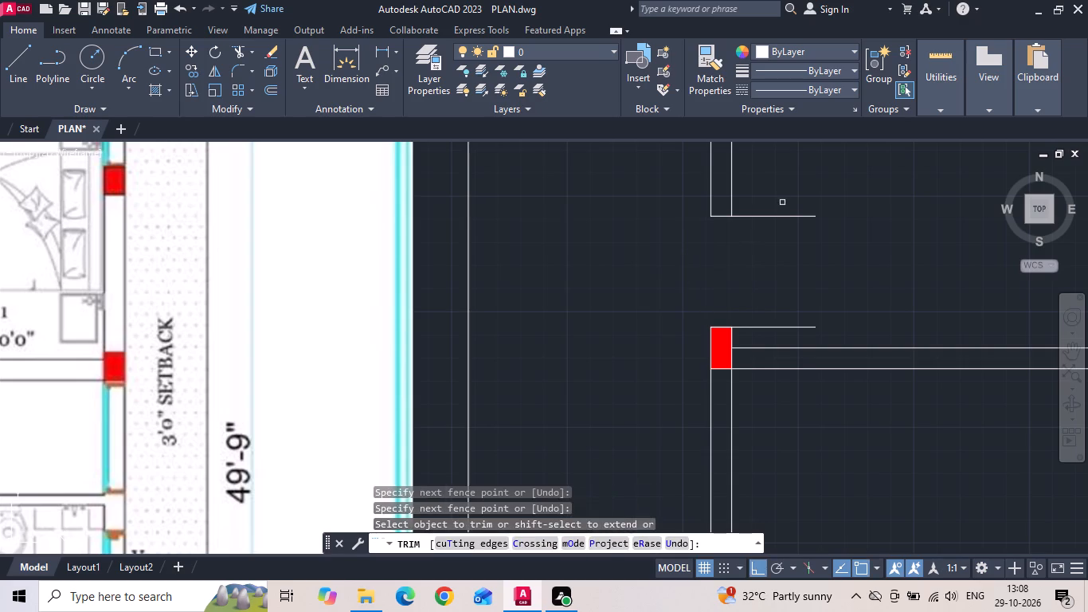
drag(783, 201, 781, 335)
scroll(773, 269, down, 1)
key(Escape)
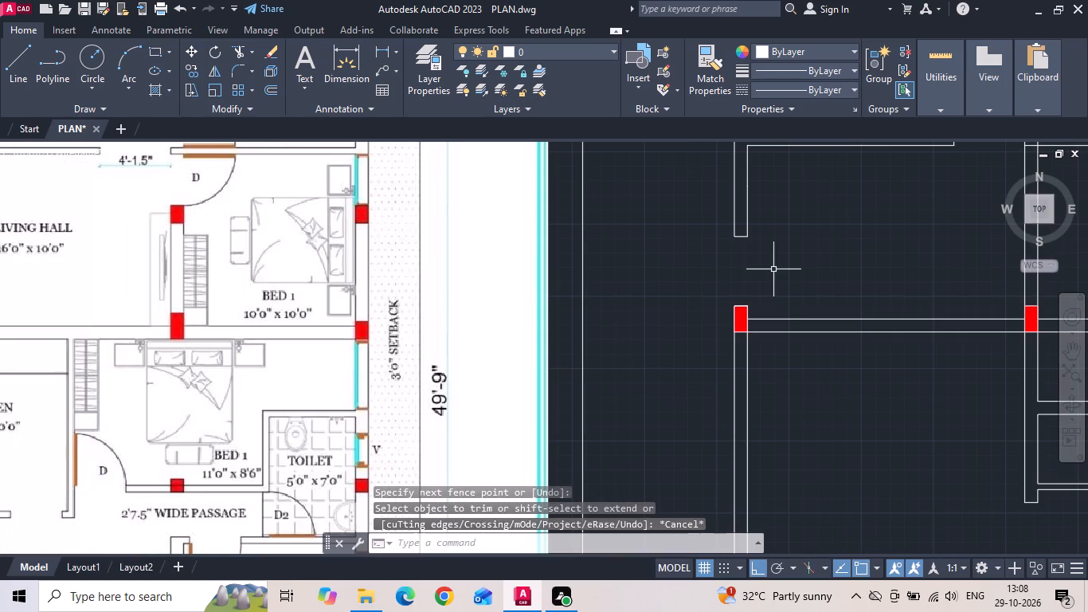
Save the drawing.
key(ctrl+s)
Trim the middle wall's east line and the east outer wall's inner line where the bedroom partition joins them.
scroll(762, 270, down, 2)
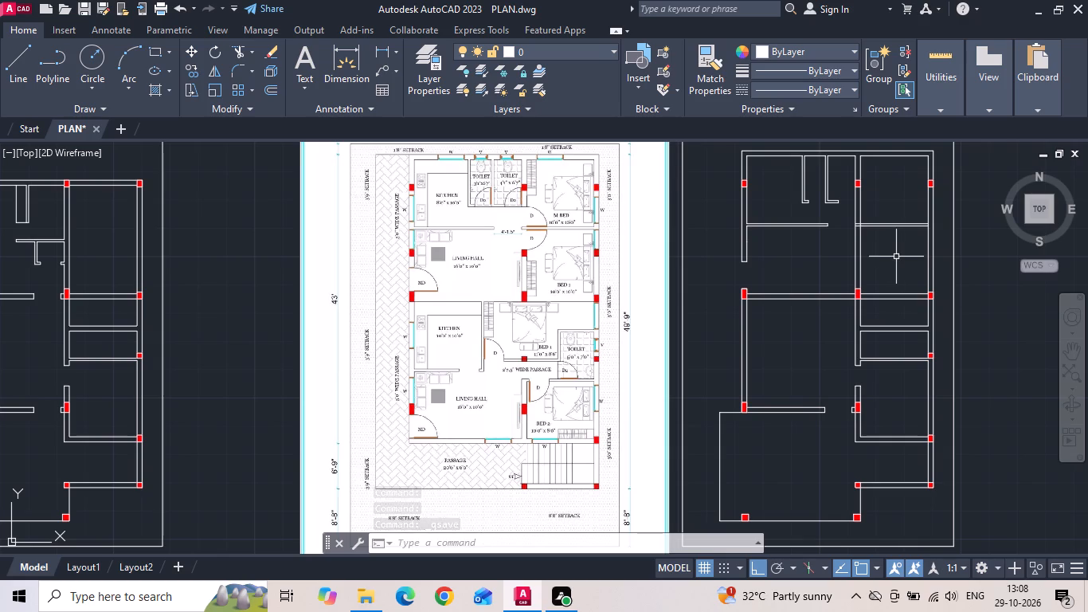
scroll(889, 221, up, 2)
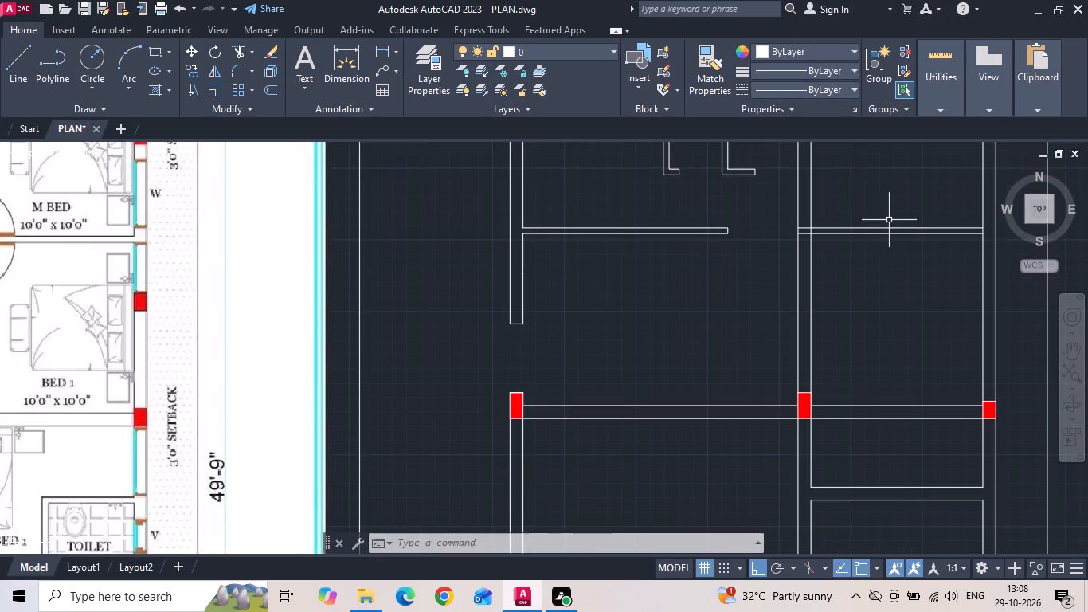
middle_drag(875, 222, 781, 256)
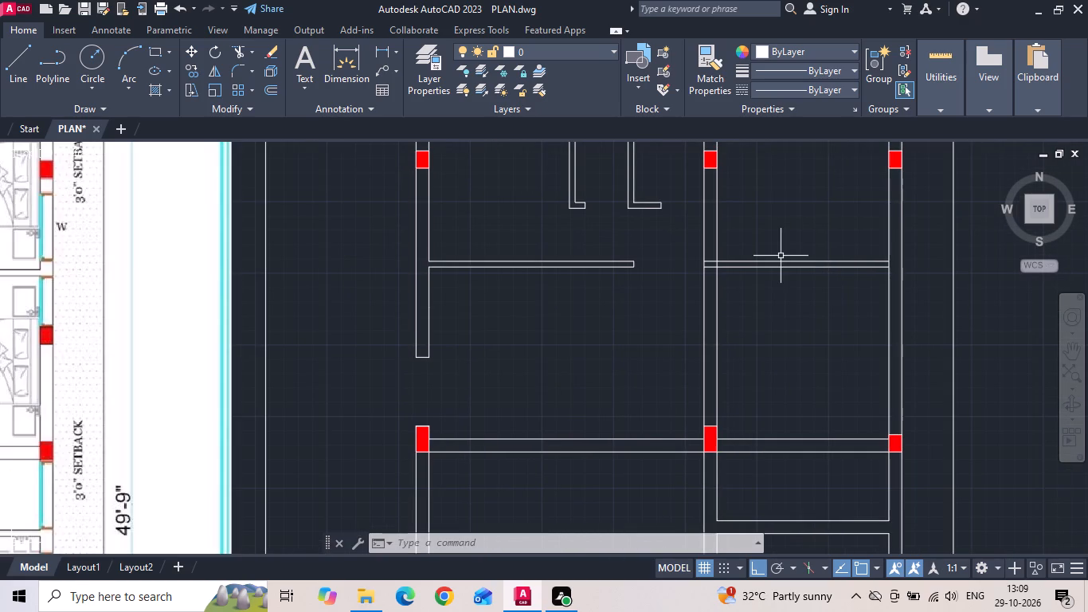
text(TR)
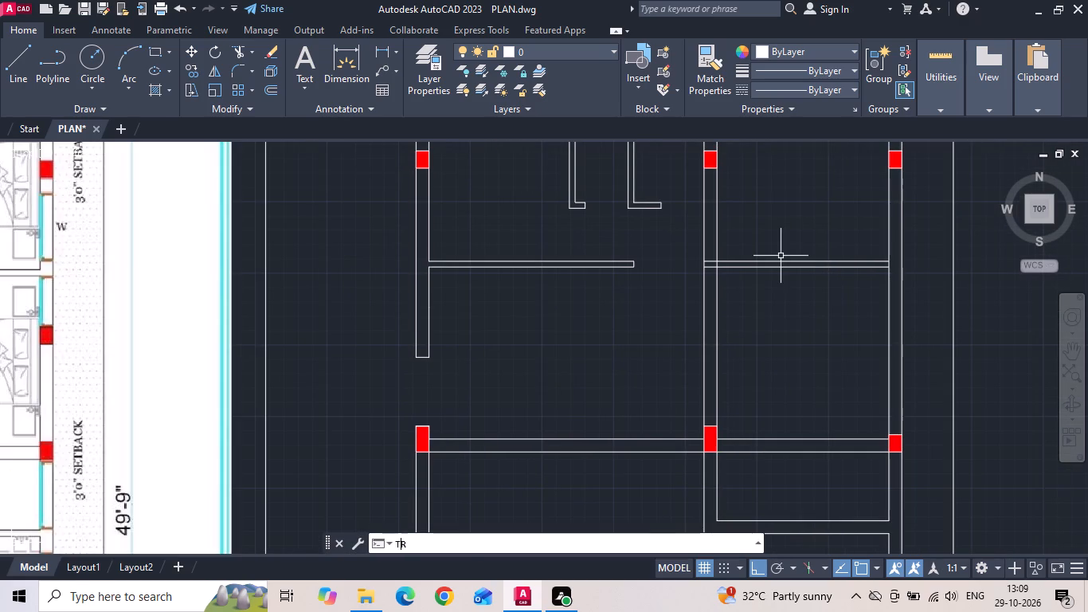
key(space)
key(space)
scroll(773, 311, down, 1)
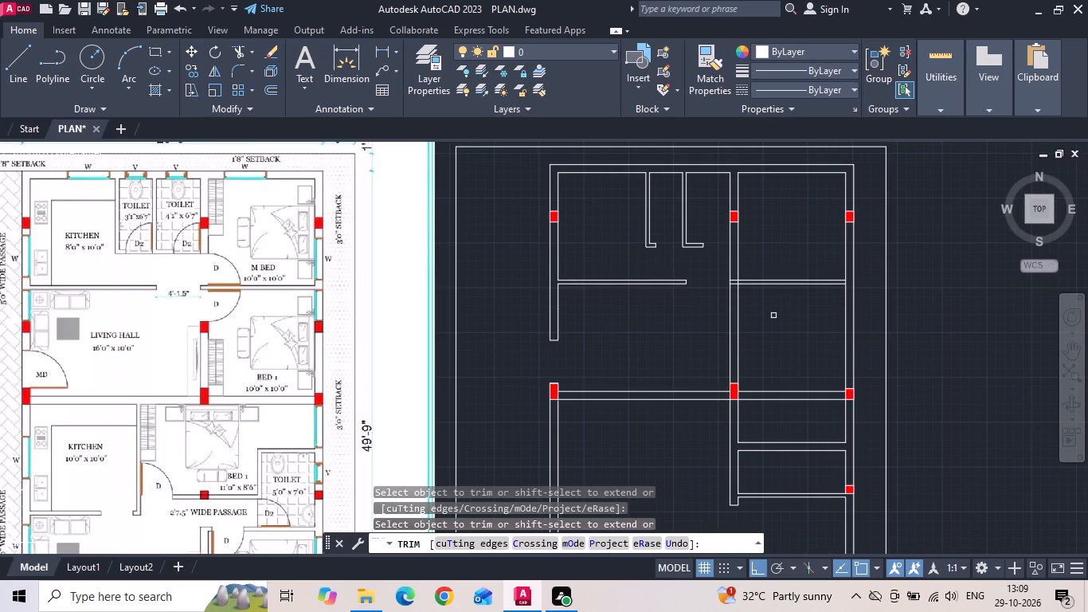
scroll(762, 304, up, 1)
scroll(717, 253, up, 2)
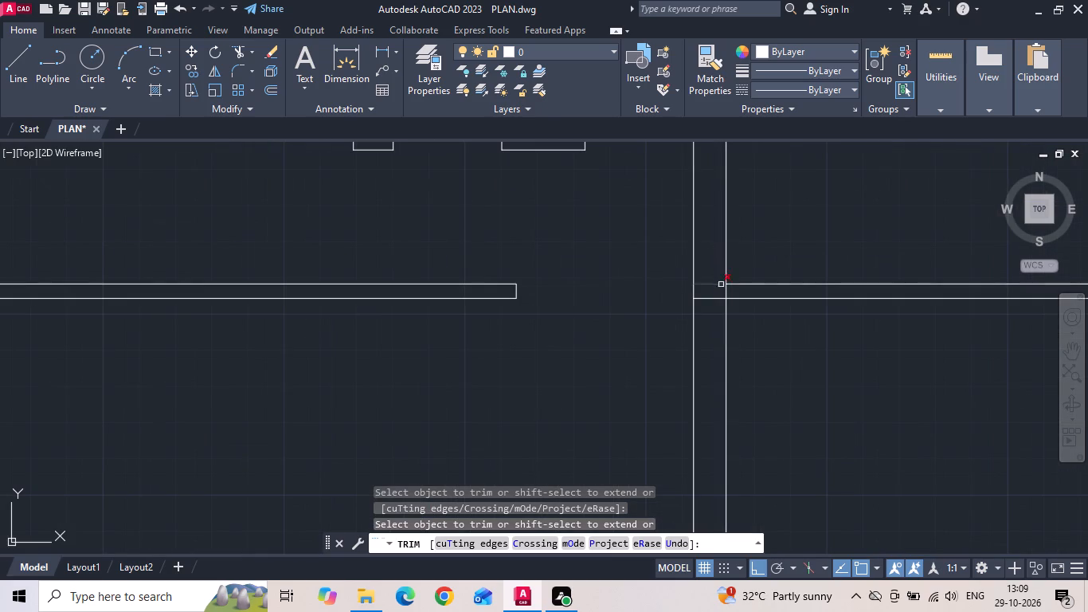
click(727, 290)
scroll(718, 288, down, 2)
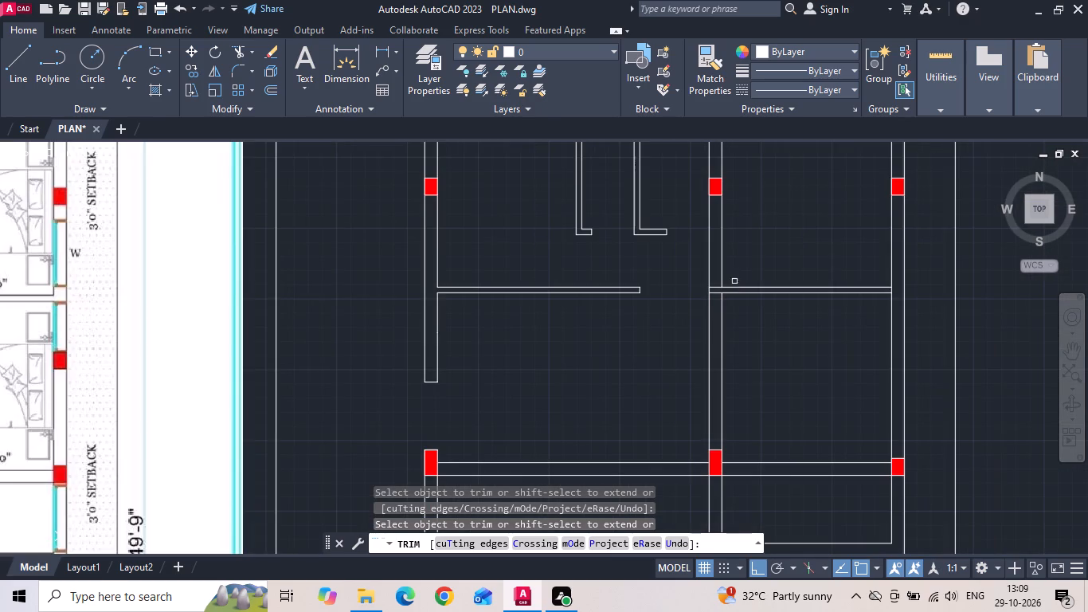
scroll(910, 283, up, 4)
drag(839, 309, 821, 308)
click(821, 308)
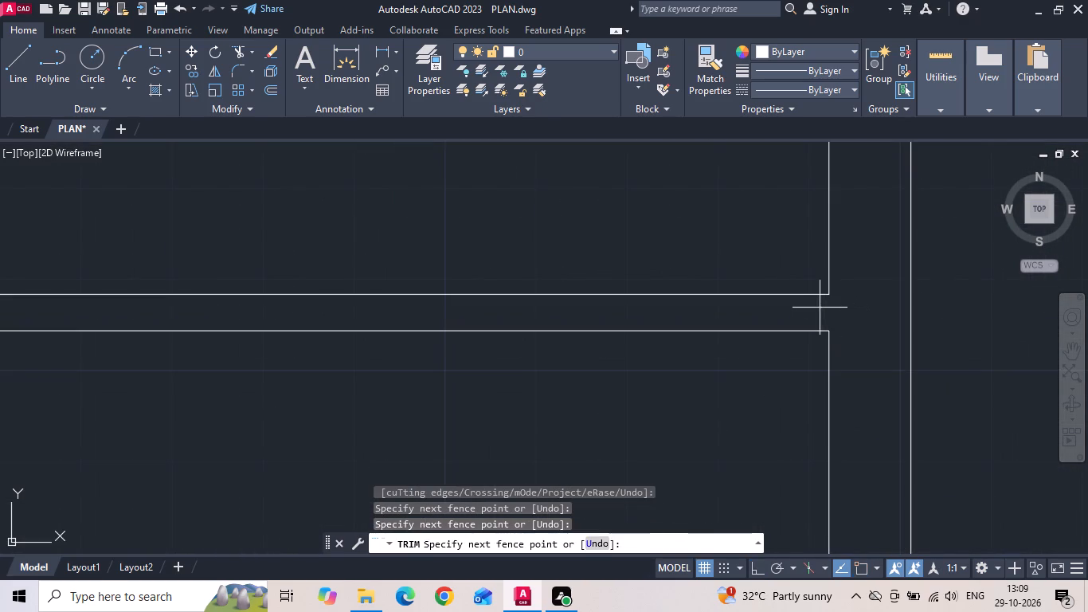
key(Escape)
Save the drawing after cleaning up the partition junctions.
key(ctrl+s)
key(ctrl+s)
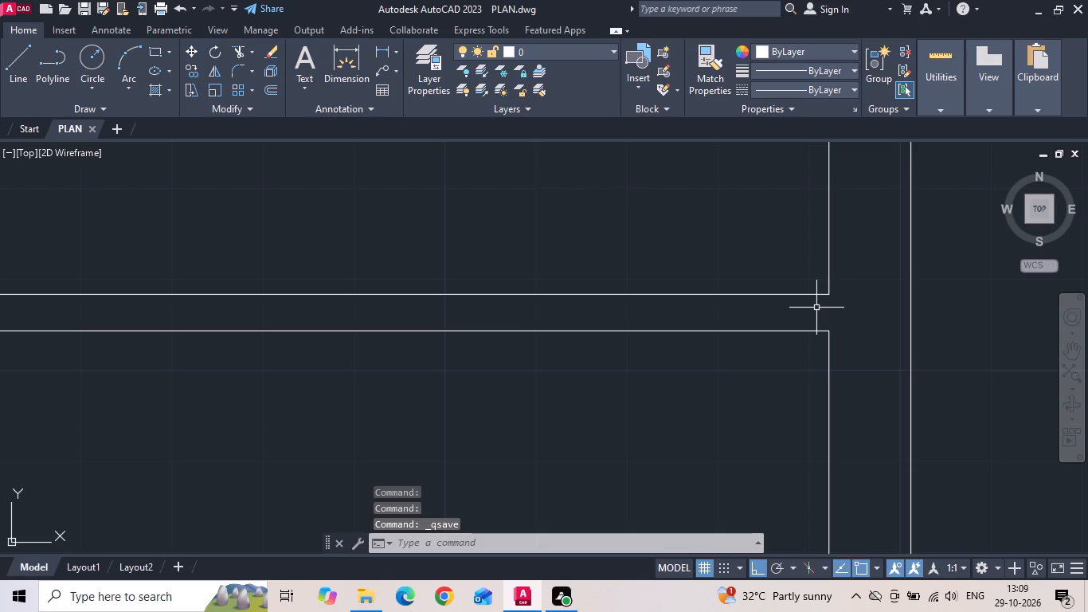
Offset the bedroom partition's lower line 3' downward to mark the door opening.
text(O)
key(space)
text(3')
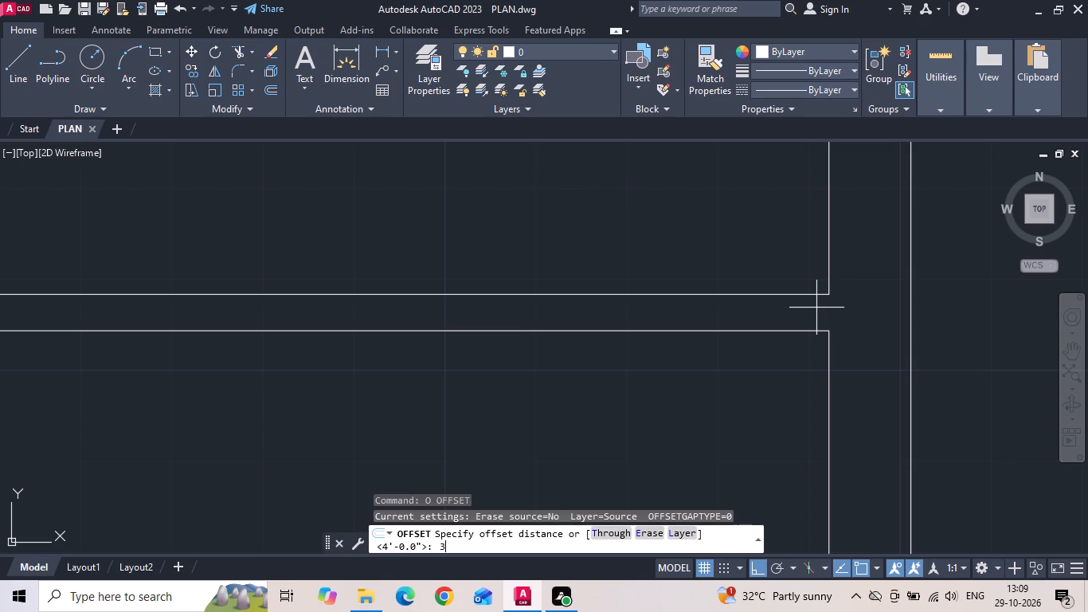
key(Return)
scroll(688, 266, down, 1)
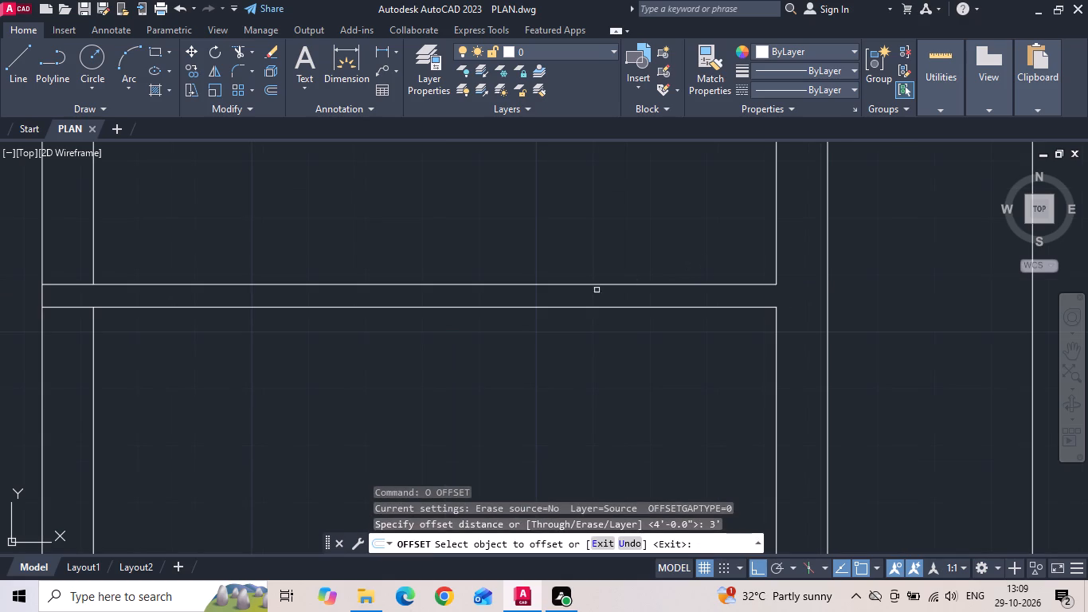
scroll(515, 287, down, 2)
click(421, 295)
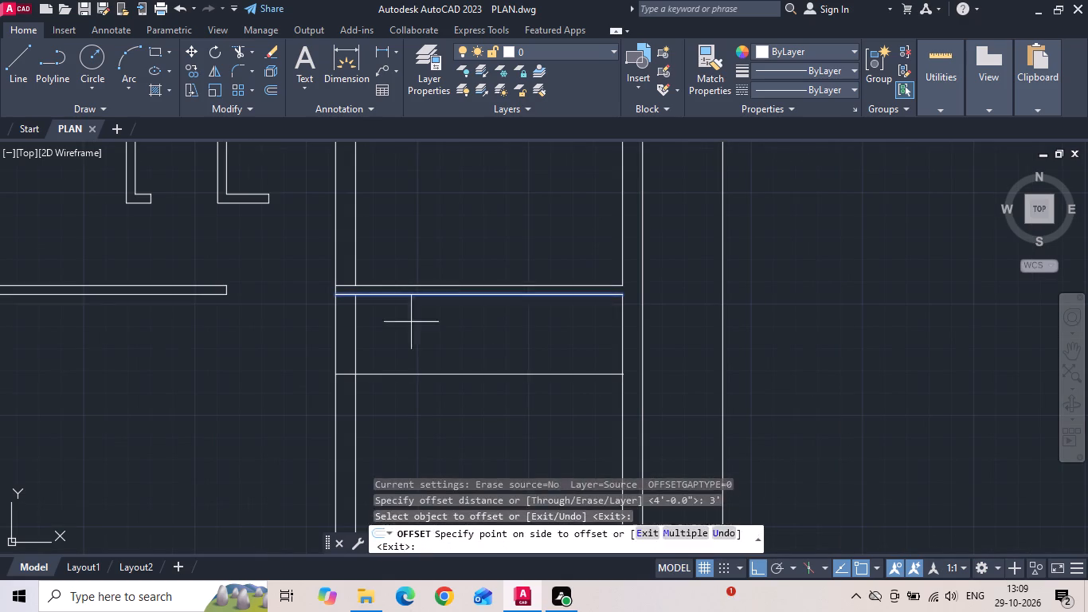
click(394, 364)
key(Escape)
Trim the middle wall to the 3' door opening, removing the leftover offset line and the partition's upper line across the wall.
key(t)
key(r)
key(space)
drag(324, 341, 368, 343)
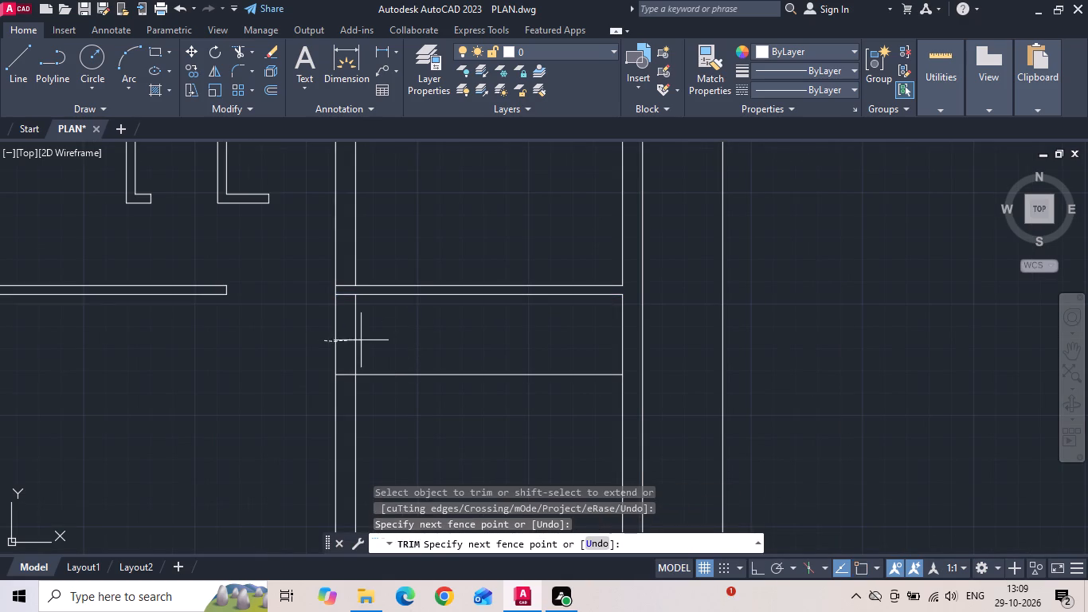
drag(368, 343, 436, 387)
click(348, 284)
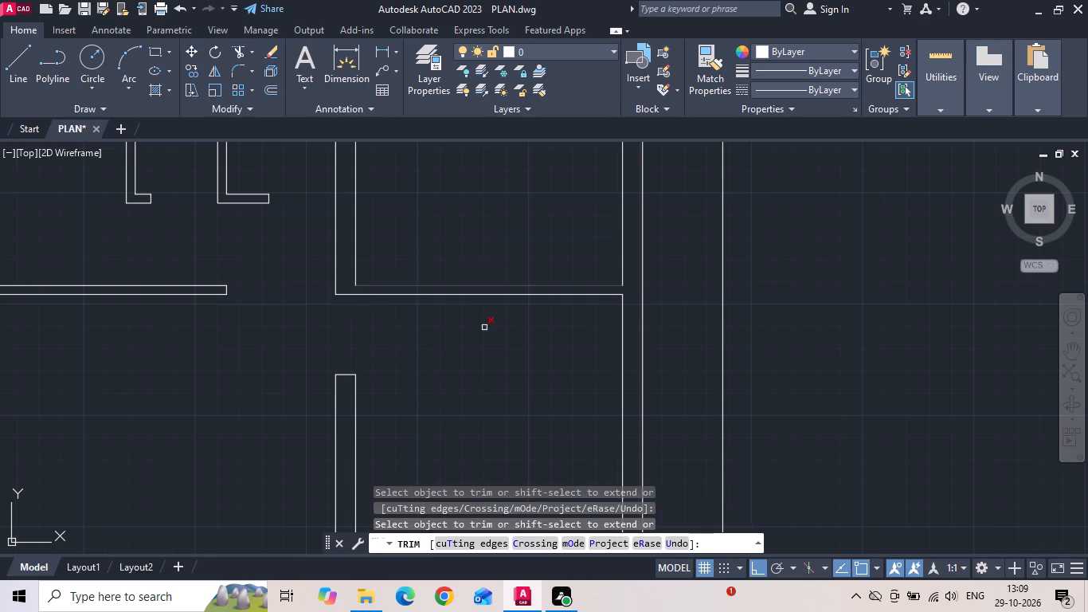
scroll(538, 344, down, 2)
middle_drag(516, 361, 729, 355)
scroll(141, 374, up, 2)
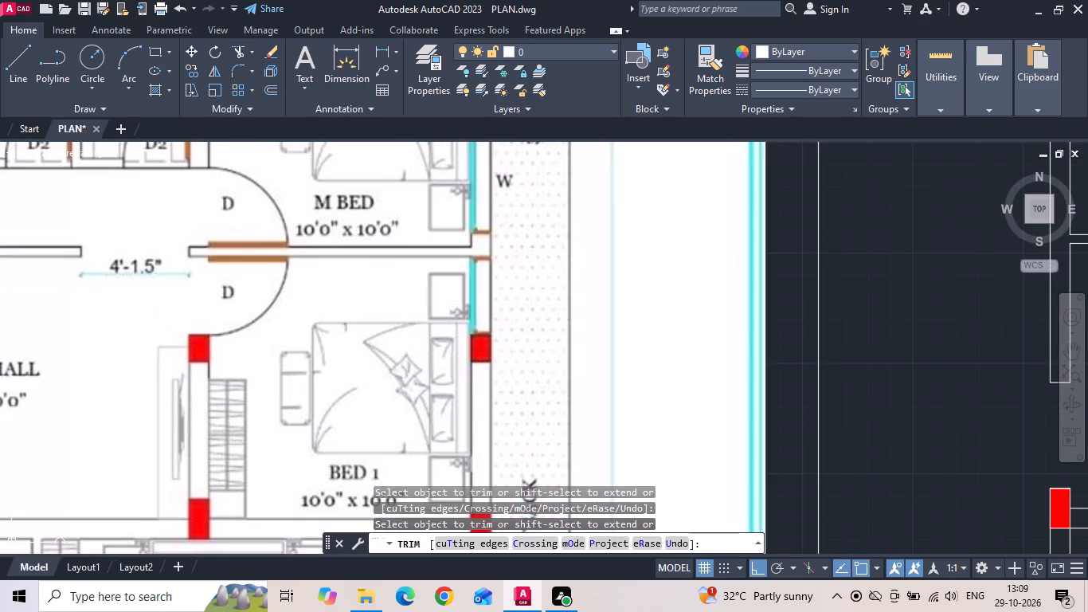
key(Escape)
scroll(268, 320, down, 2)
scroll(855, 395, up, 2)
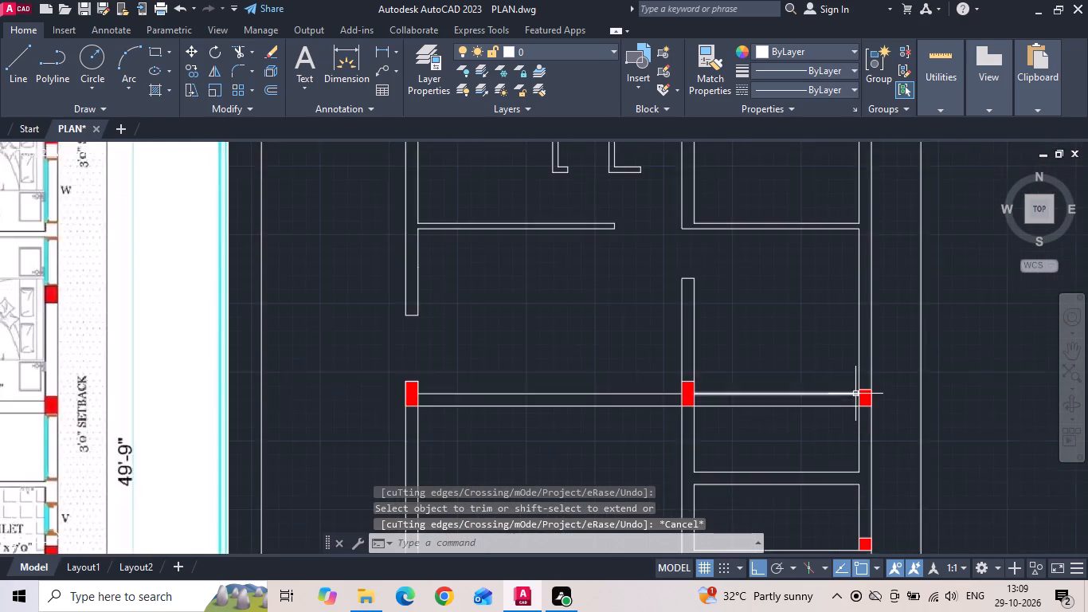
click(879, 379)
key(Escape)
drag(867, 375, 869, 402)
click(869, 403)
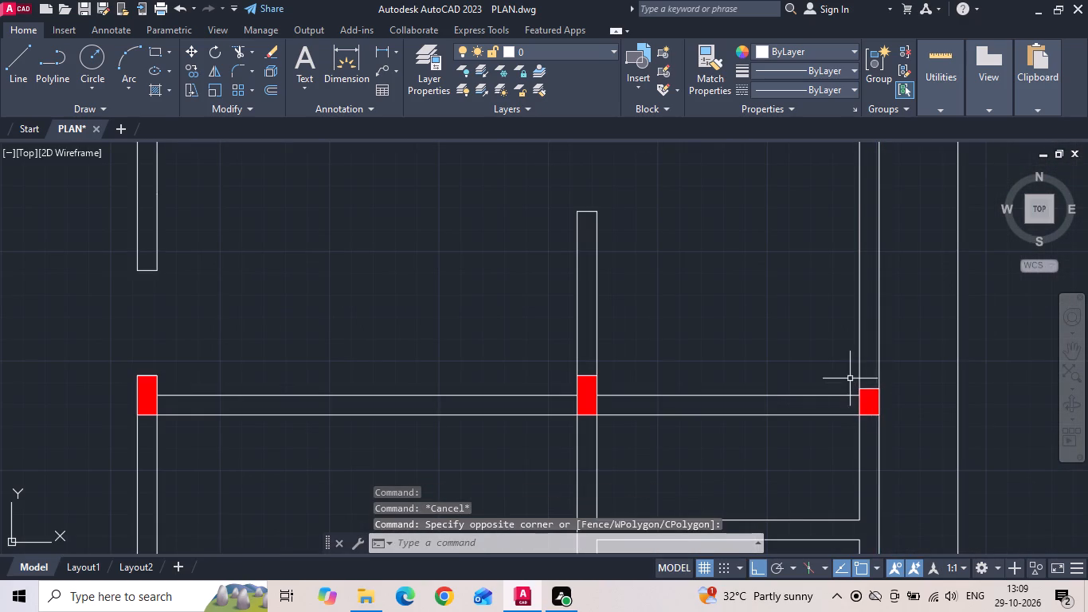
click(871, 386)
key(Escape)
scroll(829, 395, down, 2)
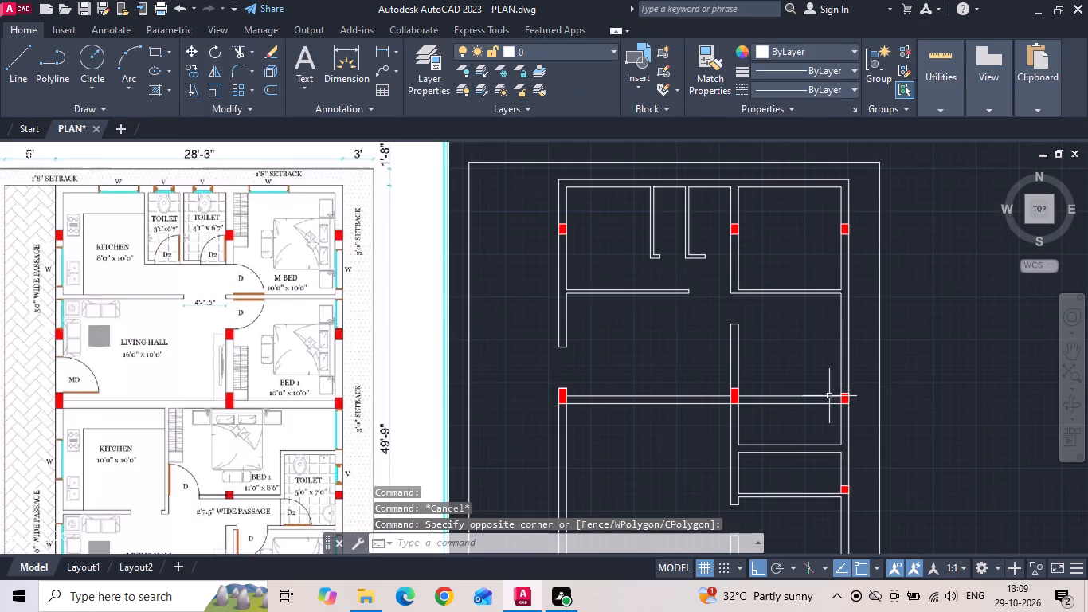
Copy the east column on the lower horizontal wall to the middle wall's upper end, just below the door opening.
scroll(852, 407, up, 3)
click(823, 409)
click(805, 335)
right_click(805, 328)
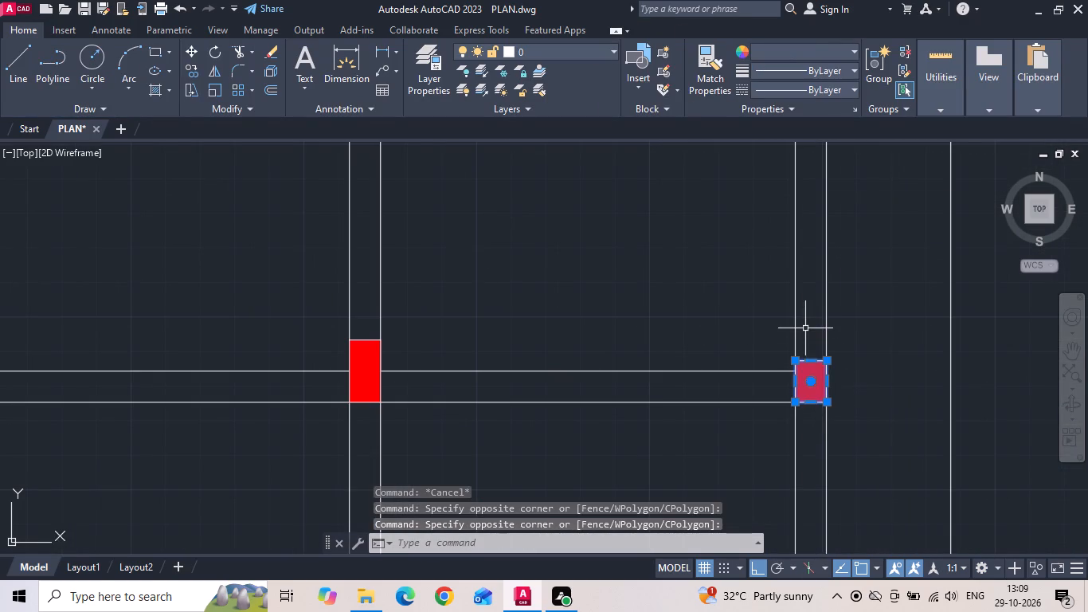
click(832, 324)
click(793, 359)
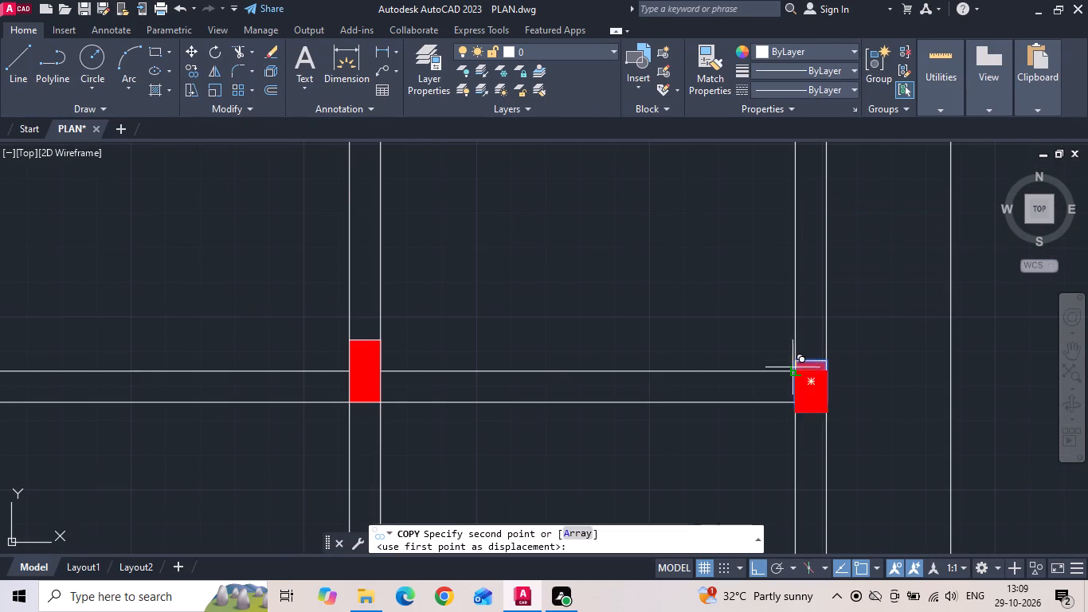
scroll(791, 385, down, 1)
click(514, 198)
key(Escape)
Copy the column below the door opening, from its upper west corner, straight across to the east and west outer walls.
scroll(530, 224, up, 2)
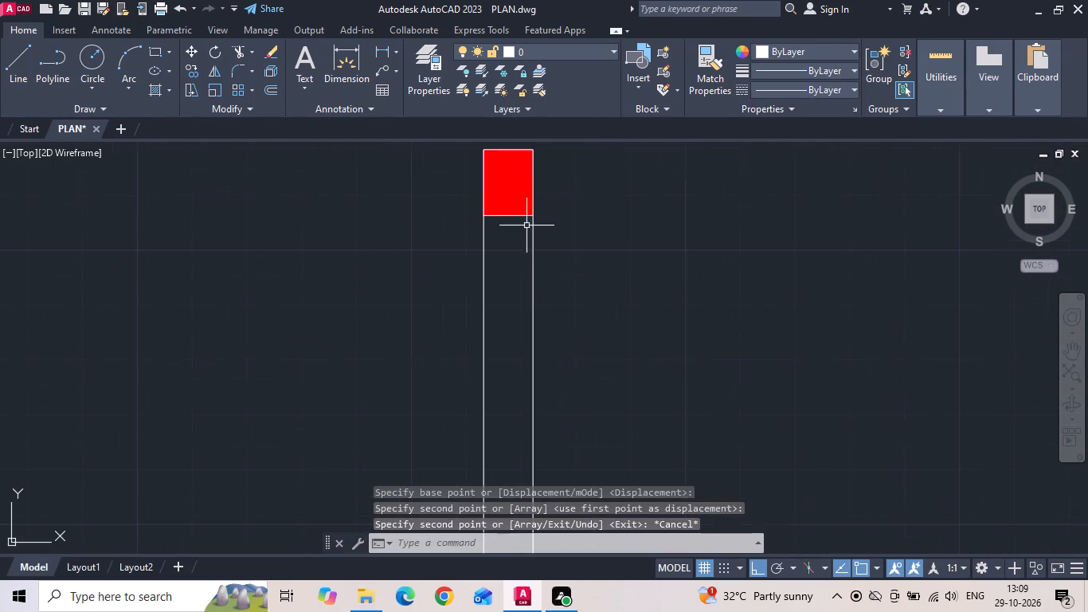
click(524, 228)
click(514, 203)
right_click(513, 203)
click(571, 323)
scroll(555, 339, down, 1)
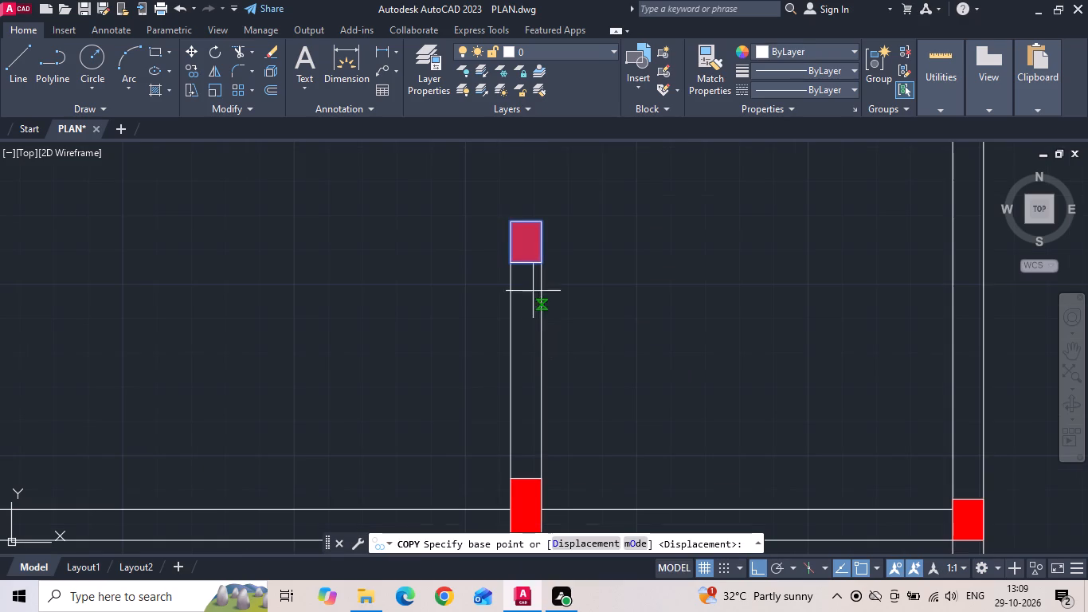
click(511, 221)
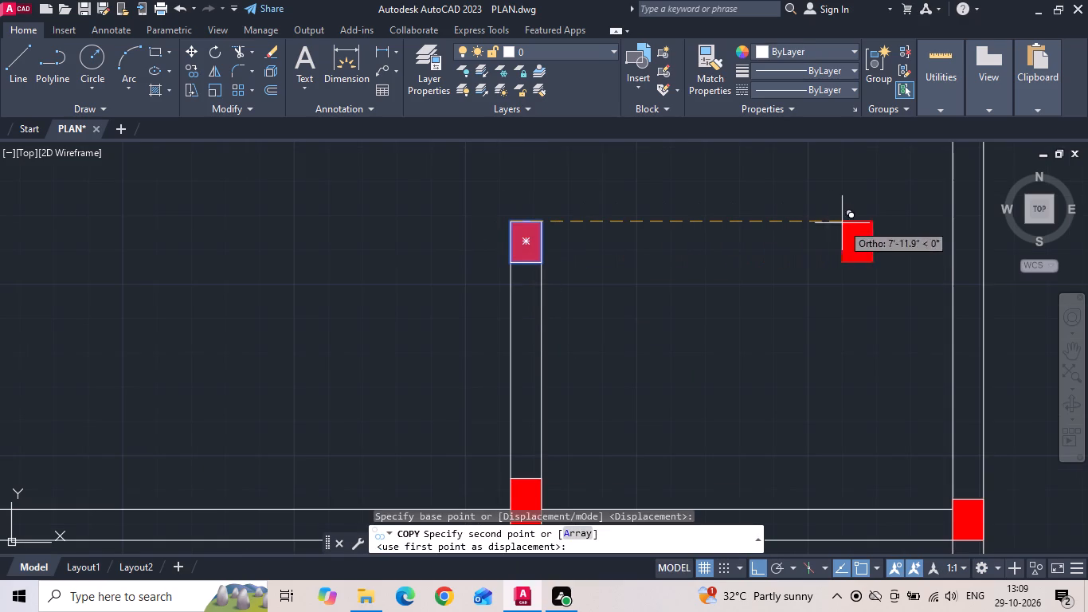
click(952, 223)
scroll(949, 224, down, 2)
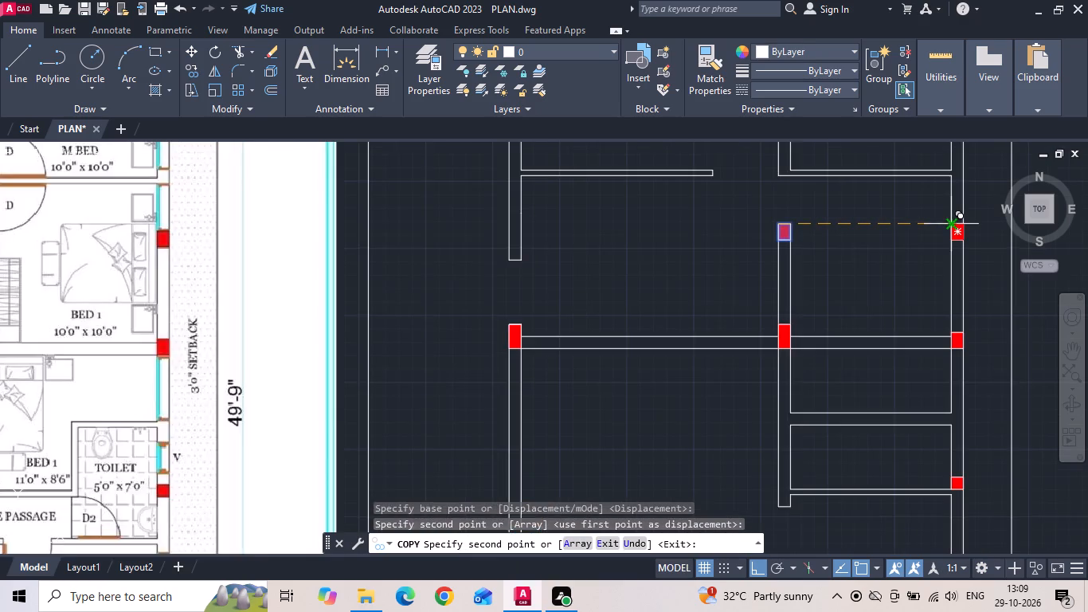
scroll(949, 224, down, 1)
scroll(717, 217, up, 2)
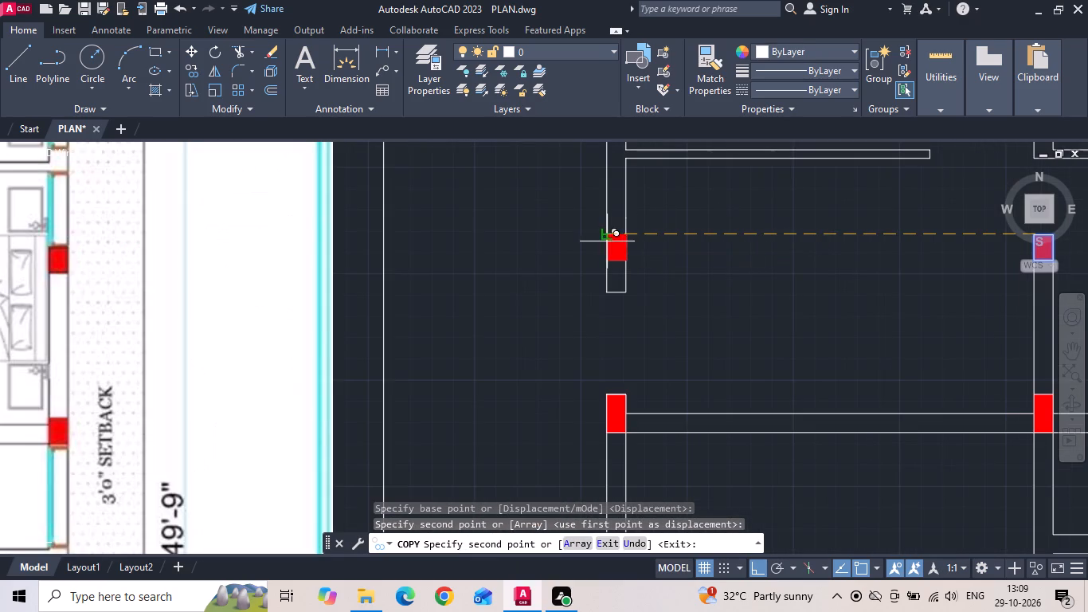
click(602, 237)
Copy the same column straight across into the ground floor plan, onto its middle, east outer and west outer walls.
scroll(712, 239, down, 3)
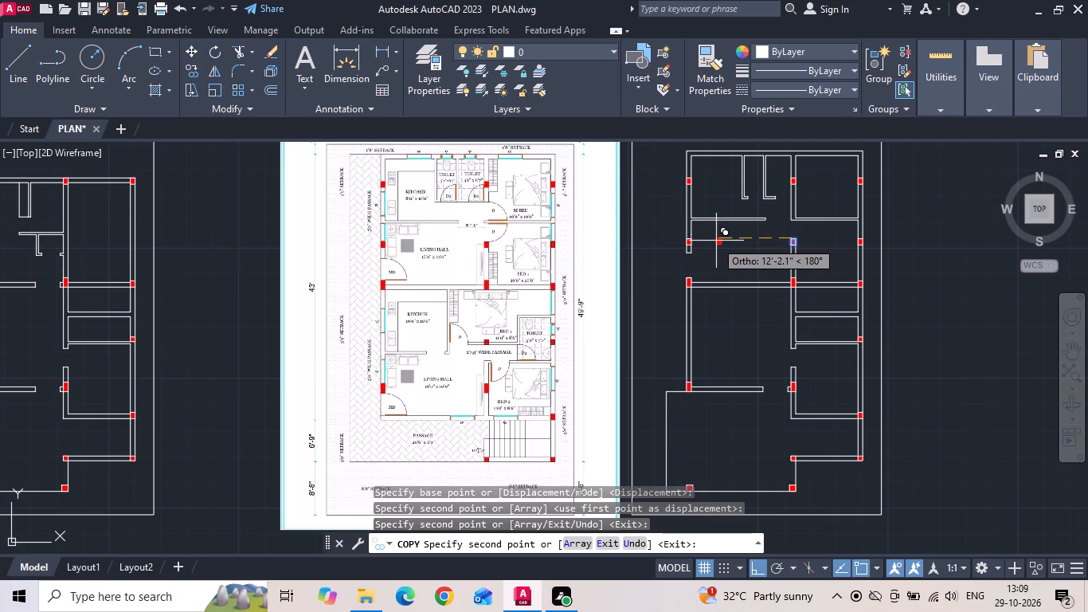
scroll(718, 241, down, 1)
scroll(300, 239, up, 3)
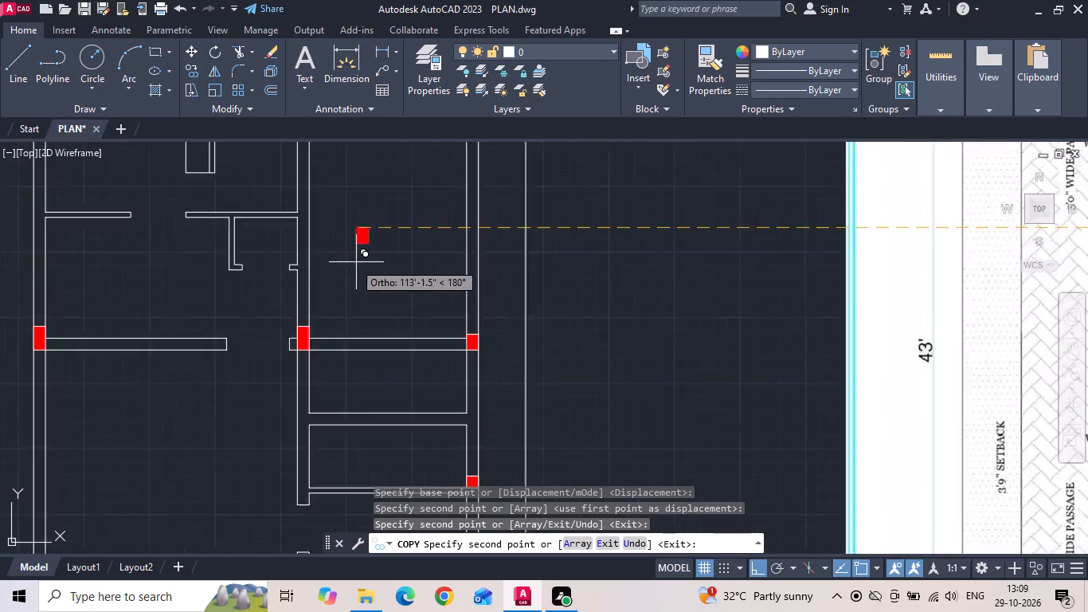
scroll(356, 262, up, 1)
click(264, 206)
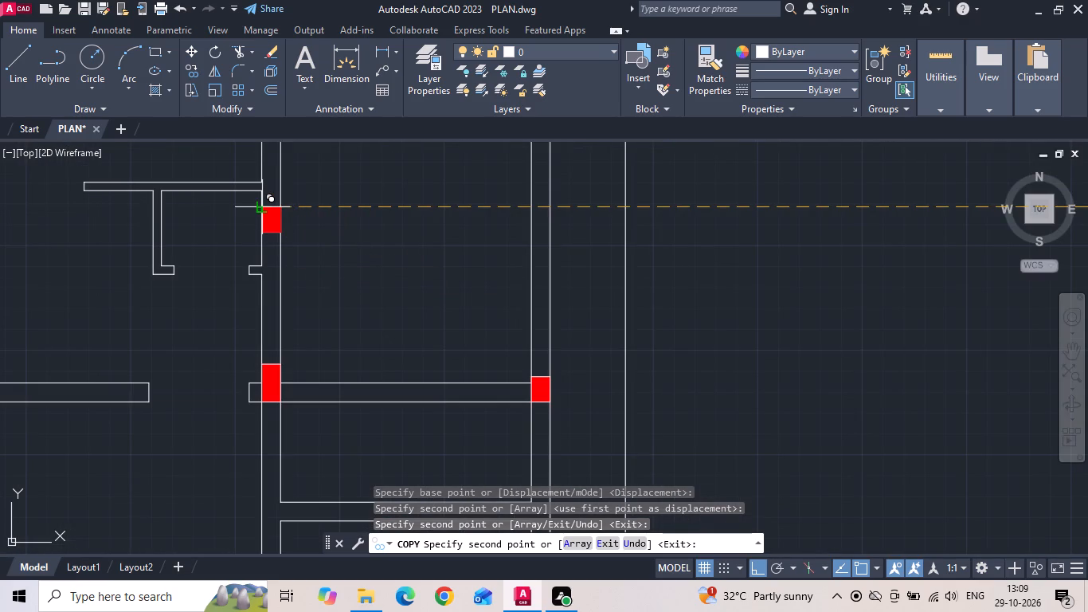
click(530, 206)
scroll(682, 240, down, 3)
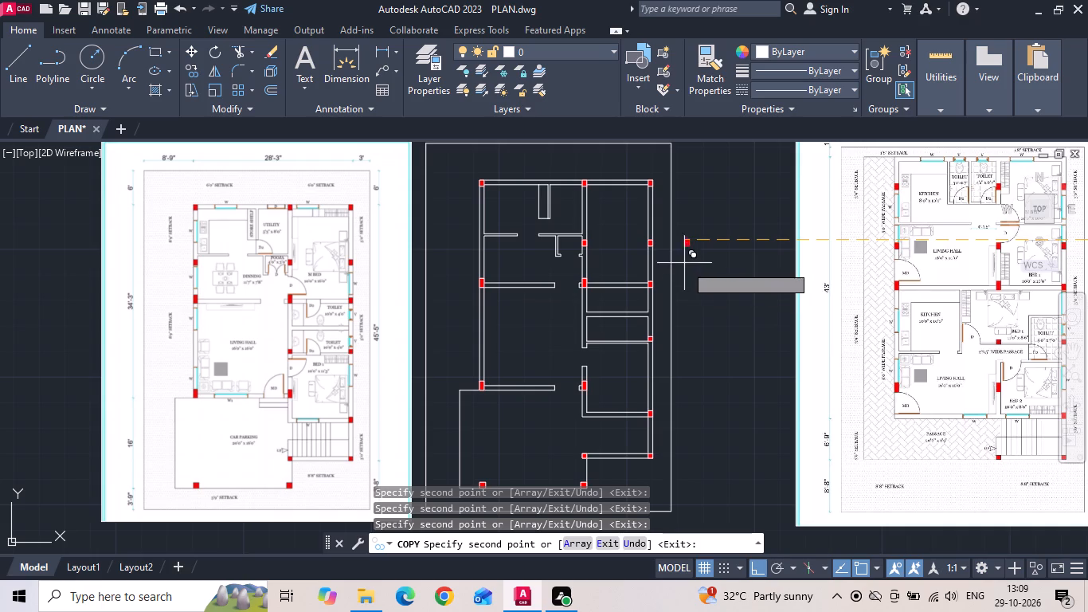
scroll(451, 228, up, 2)
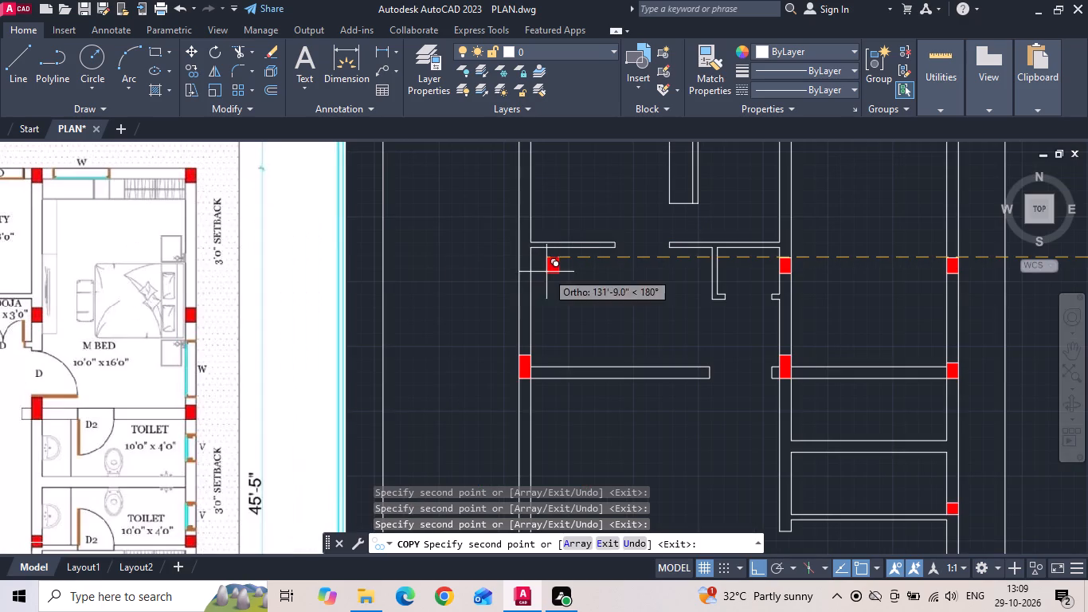
click(520, 255)
scroll(487, 282, down, 1)
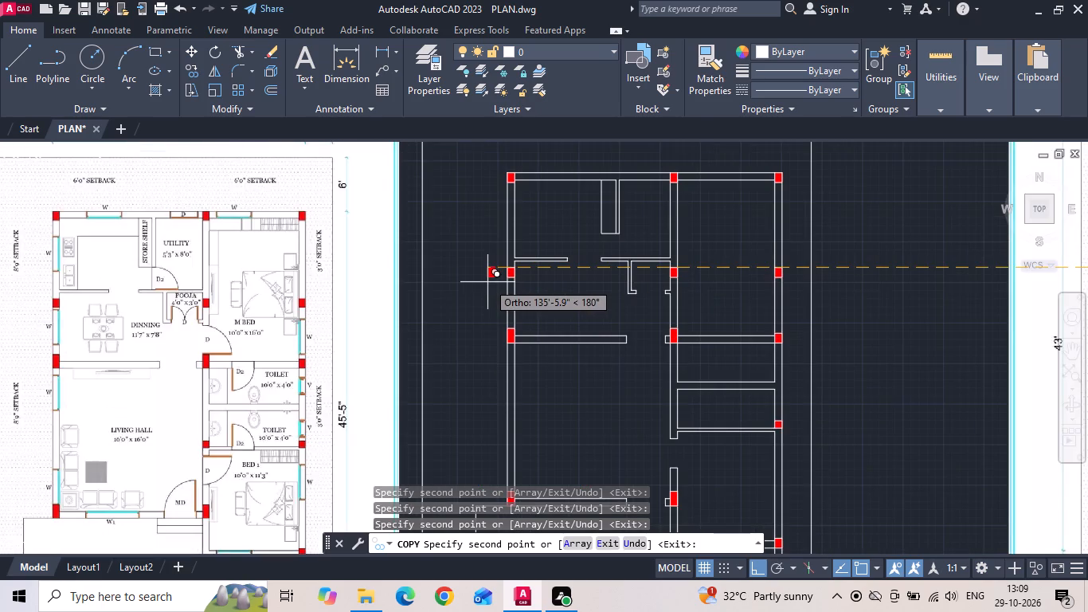
scroll(487, 282, down, 1)
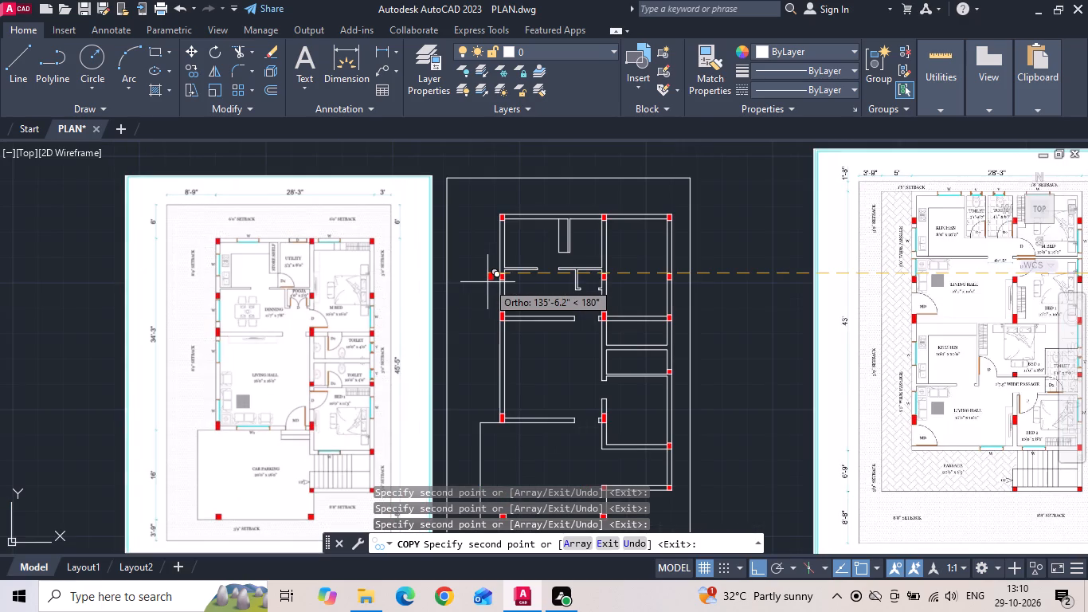
key(Escape)
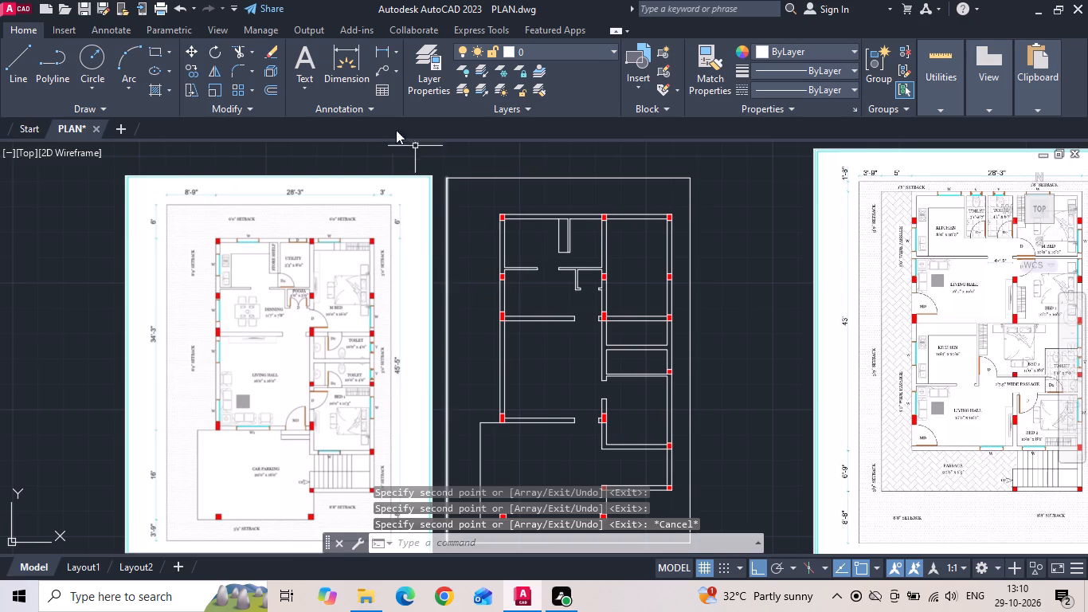
Measure the clear distance between the new east wall column and the column below it in the ground floor plan.
click(376, 52)
scroll(667, 312, up, 2)
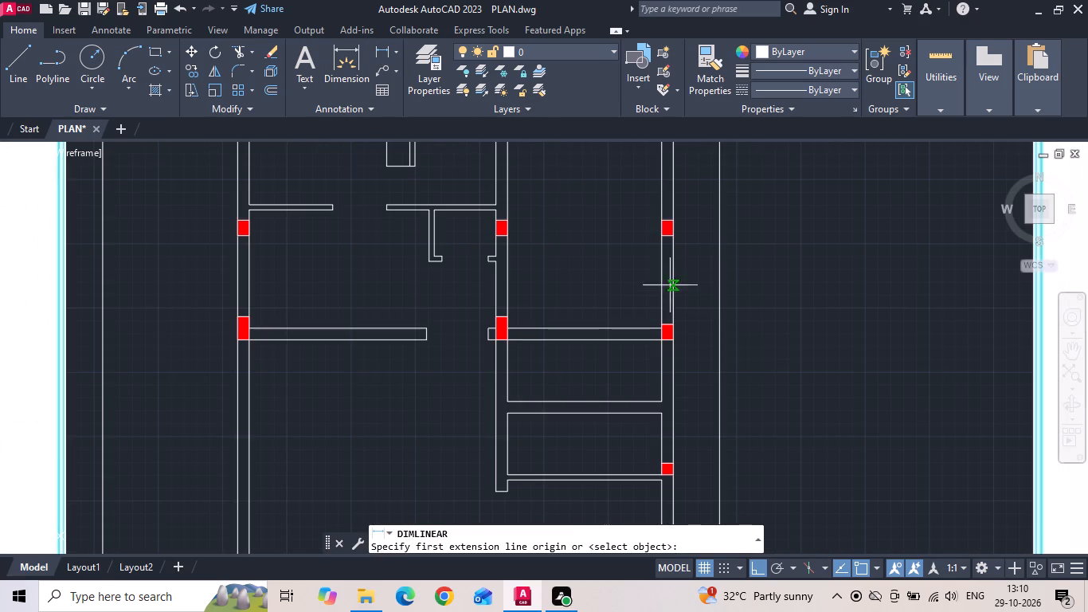
drag(663, 234, 663, 245)
click(663, 324)
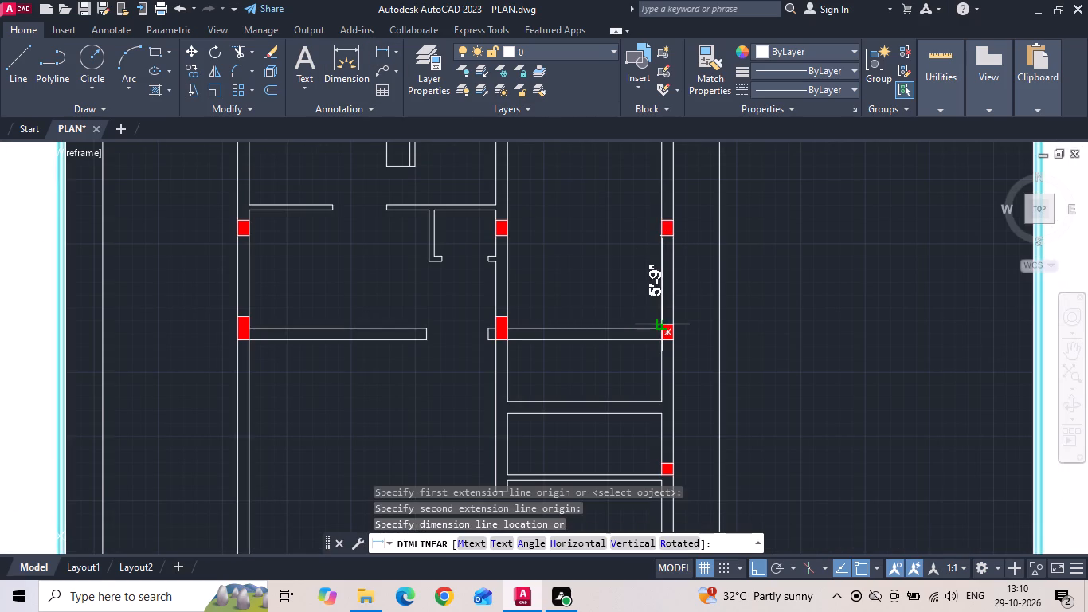
scroll(654, 322, up, 3)
scroll(629, 320, down, 3)
key(Escape)
Measure the clear distance between the matching two east wall columns in the upper floor plan.
scroll(575, 323, down, 2)
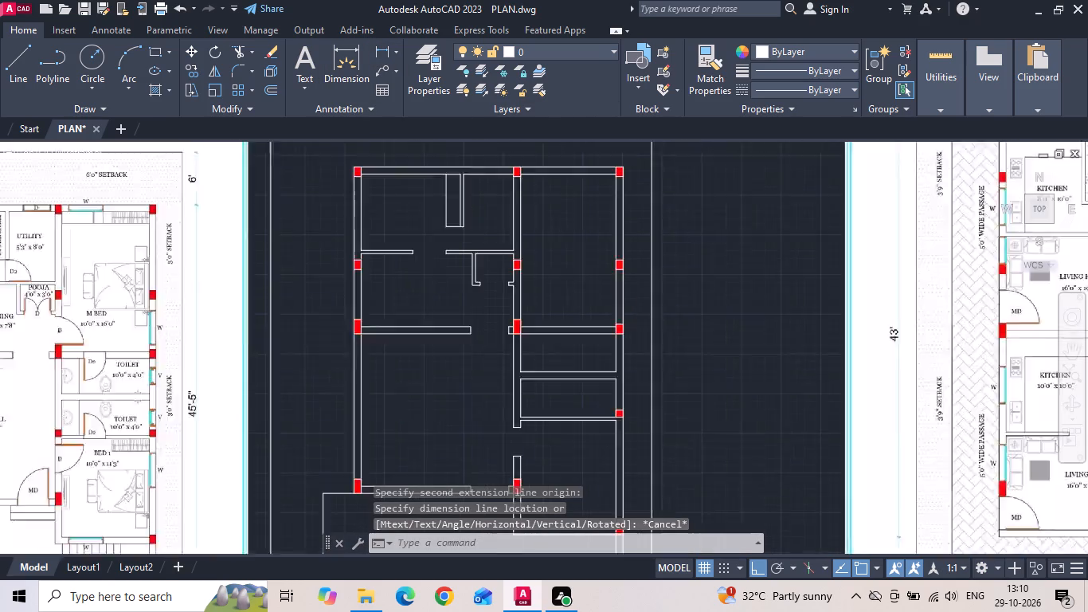
scroll(539, 318, down, 1)
scroll(968, 304, up, 2)
middle_drag(961, 302, 581, 300)
scroll(640, 309, up, 2)
key(space)
drag(683, 254, 683, 263)
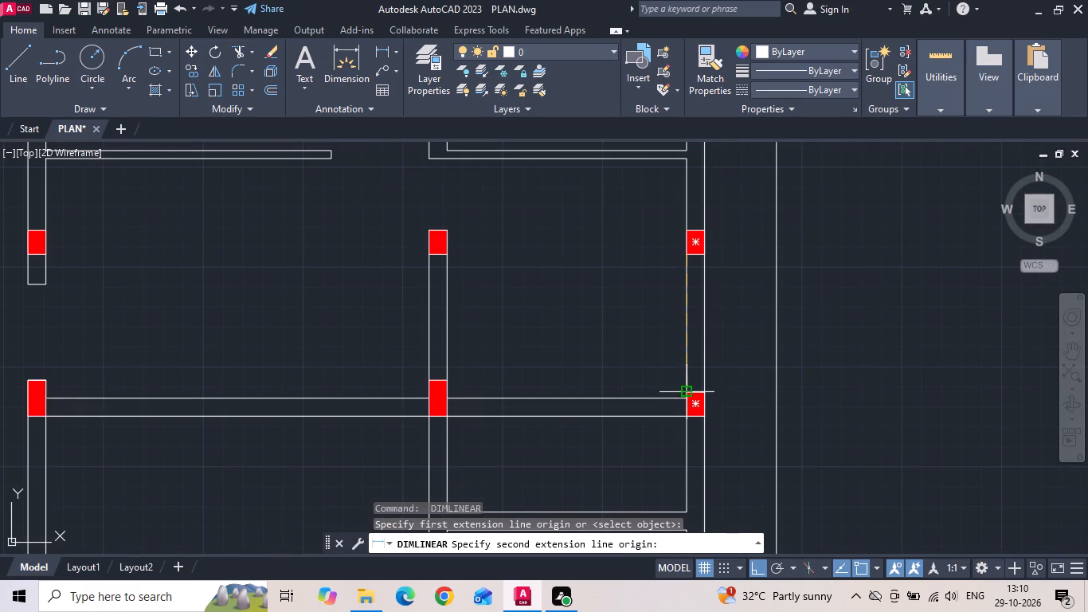
click(686, 391)
key(Escape)
scroll(699, 317, down, 3)
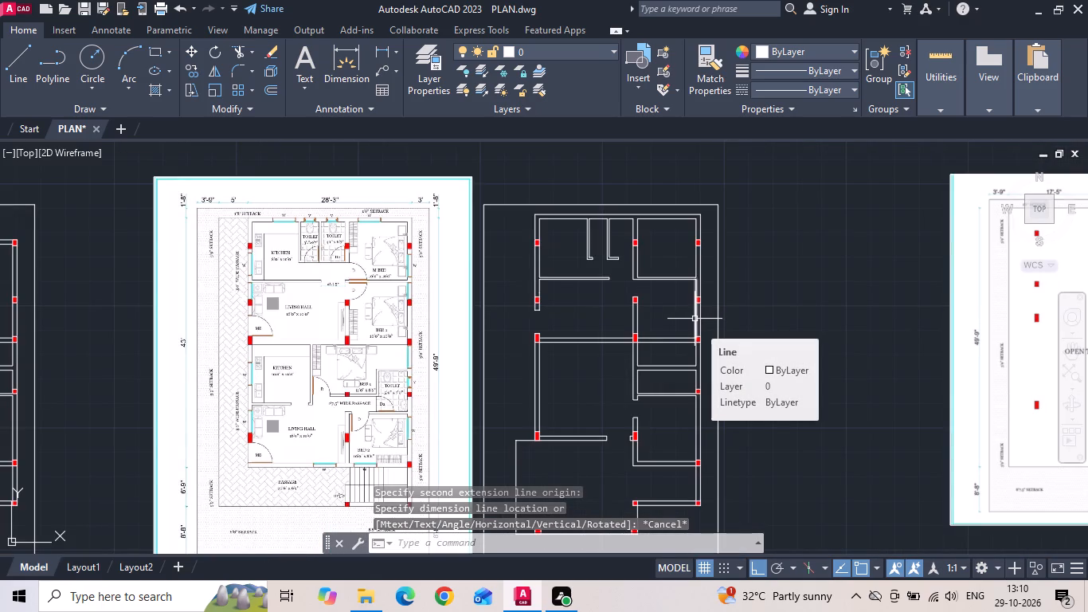
Save the drawing.
key(ctrl+s)
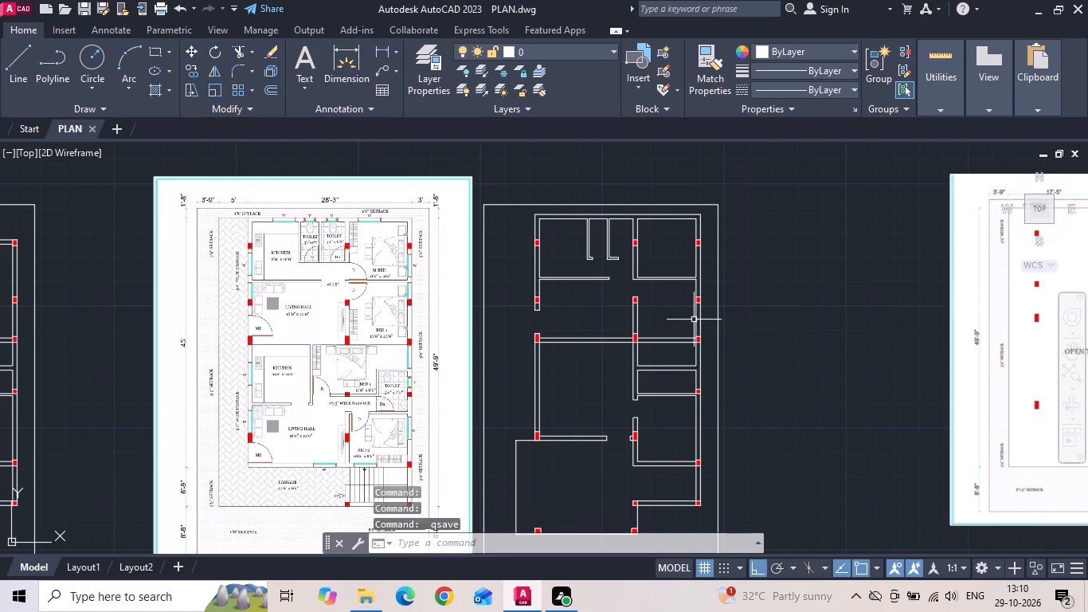
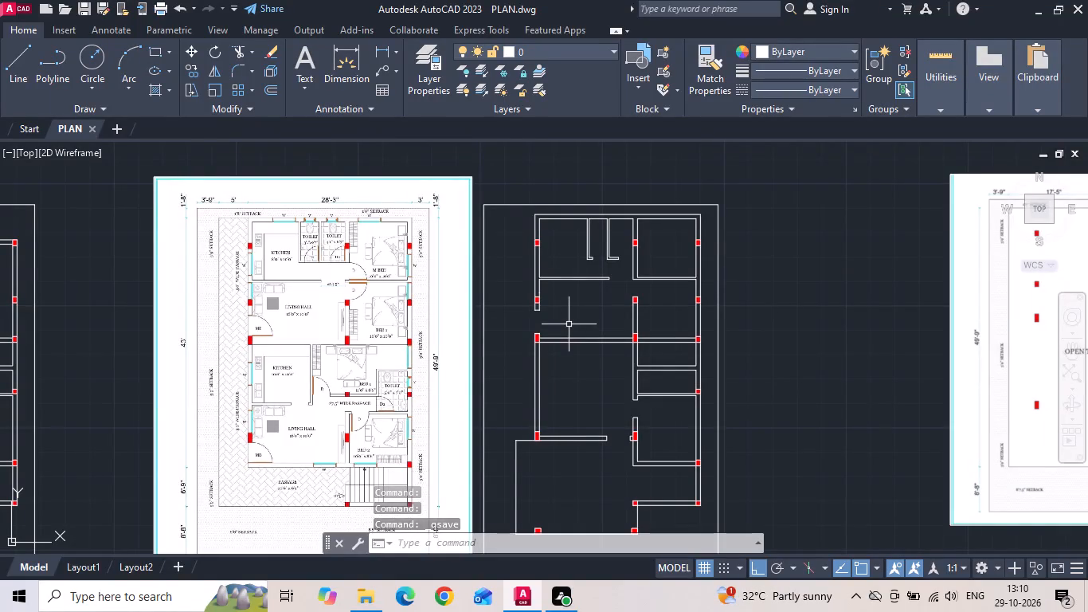
Extend the upper line of the M Bed/Bed 1 partition across the thickness of the vertical wall in the bare wall plan.
scroll(626, 253, up, 3)
scroll(711, 296, up, 1)
text(EX)
key(space)
click(660, 382)
click(660, 367)
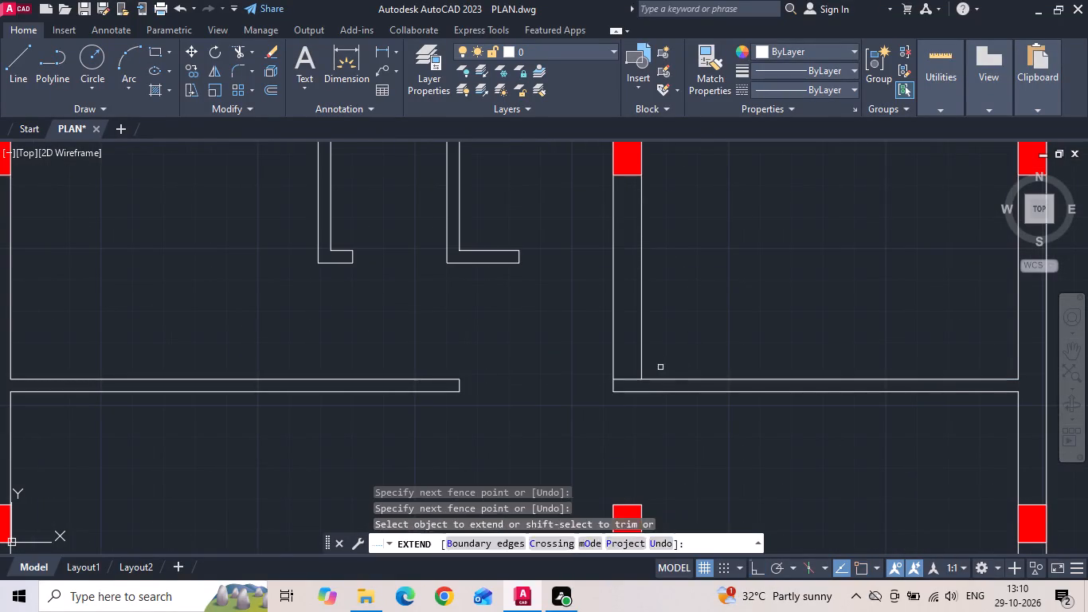
key(Escape)
Offset the upper line of the M Bed/Bed 1 partition 3' upward to mark the M Bed door opening.
text(O 3')
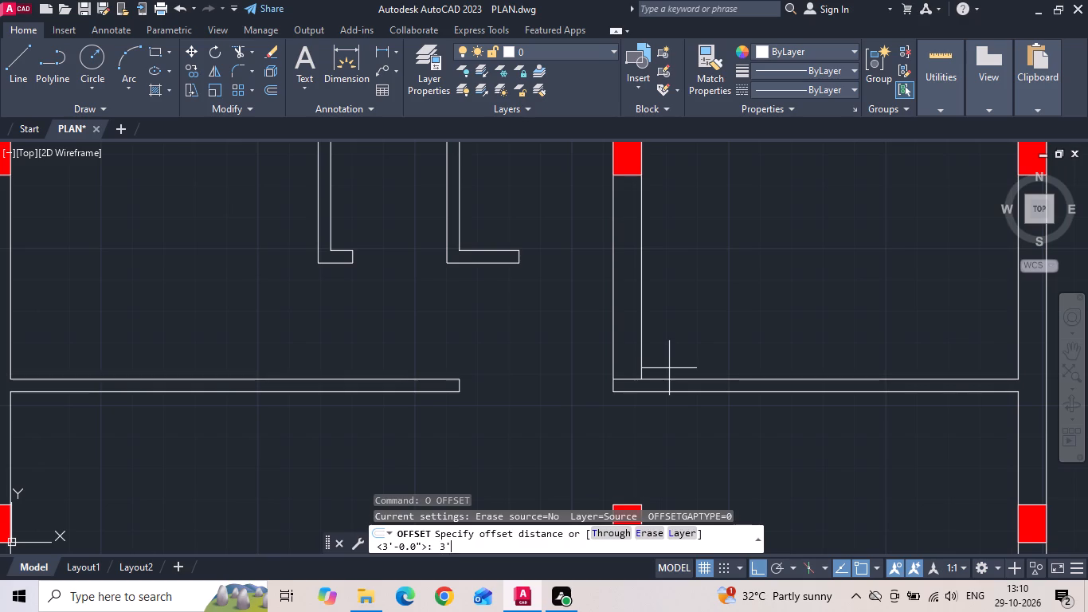
key(Return)
click(660, 377)
click(668, 378)
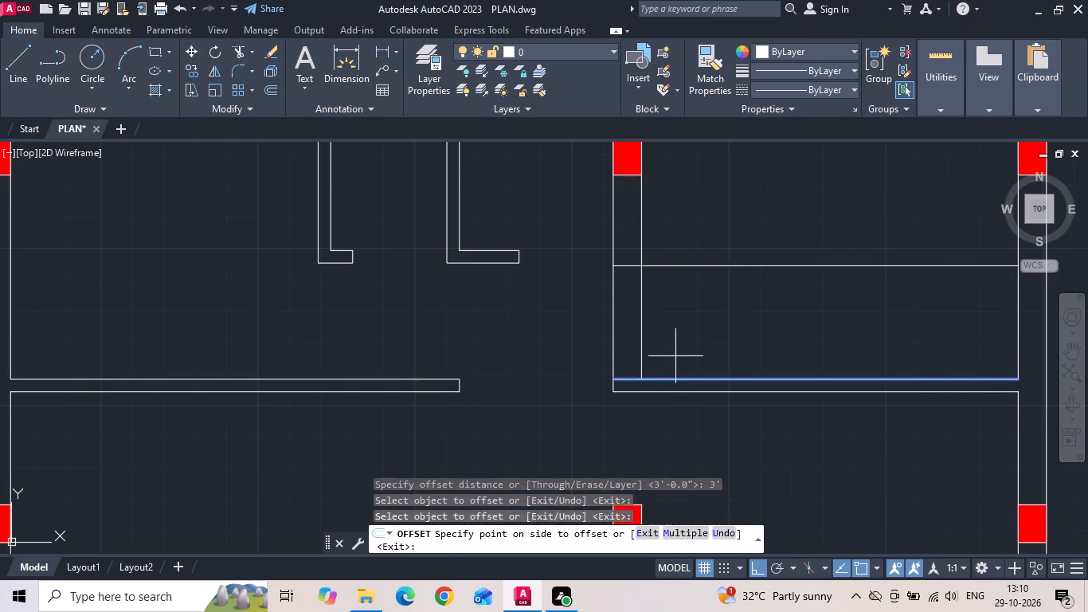
click(675, 356)
key(Escape)
Trim the vertical wall lines below the offset line and its excess inside M Bed to cut the door opening.
text(TR)
key(space)
drag(565, 346, 784, 213)
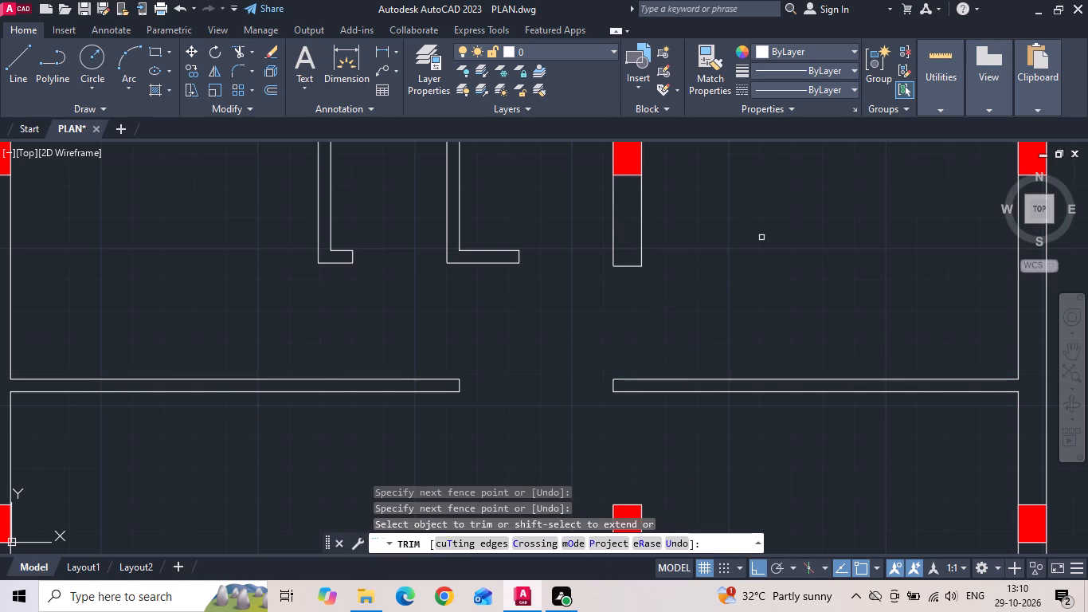
scroll(760, 238, down, 3)
middle_drag(683, 305, 706, 252)
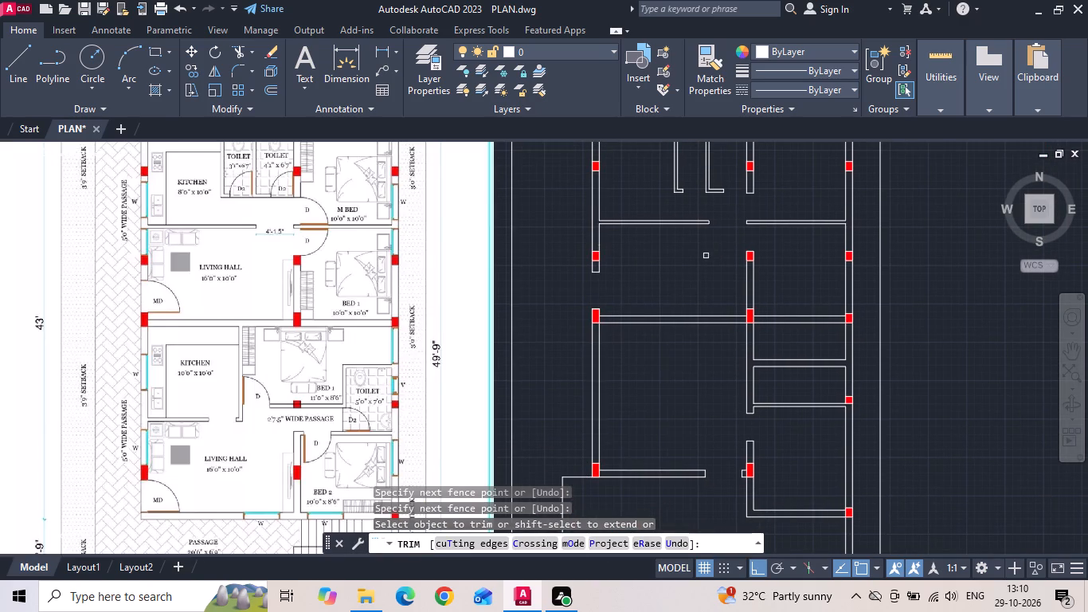
key(Escape)
Select the vertical wall below the central partition and the two horizontal double-line walls branching from it in the bare wall plan.
middle_drag(687, 359, 687, 343)
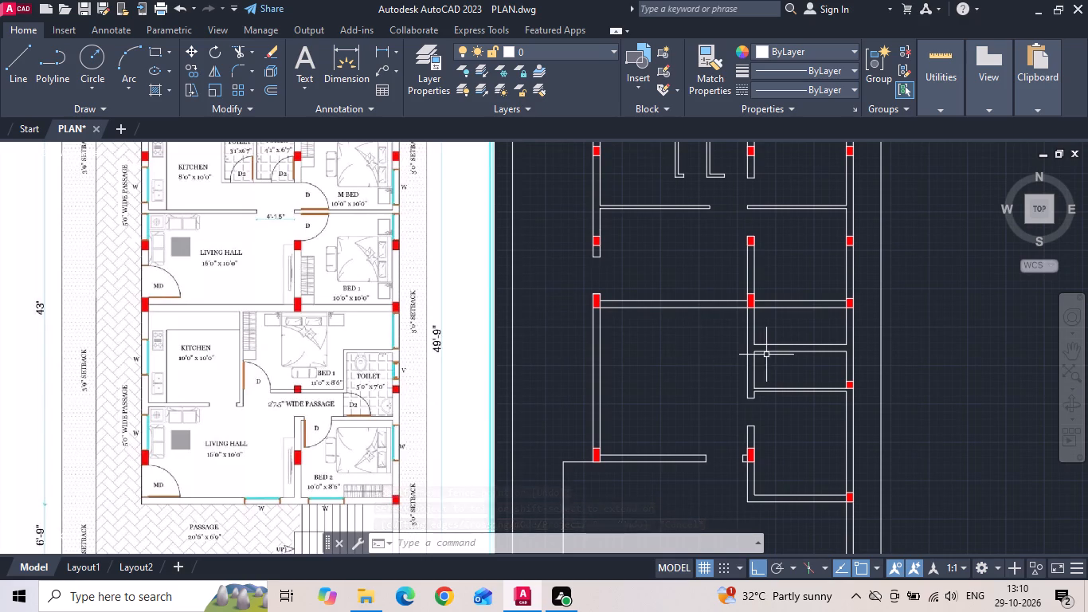
middle_drag(768, 351, 772, 326)
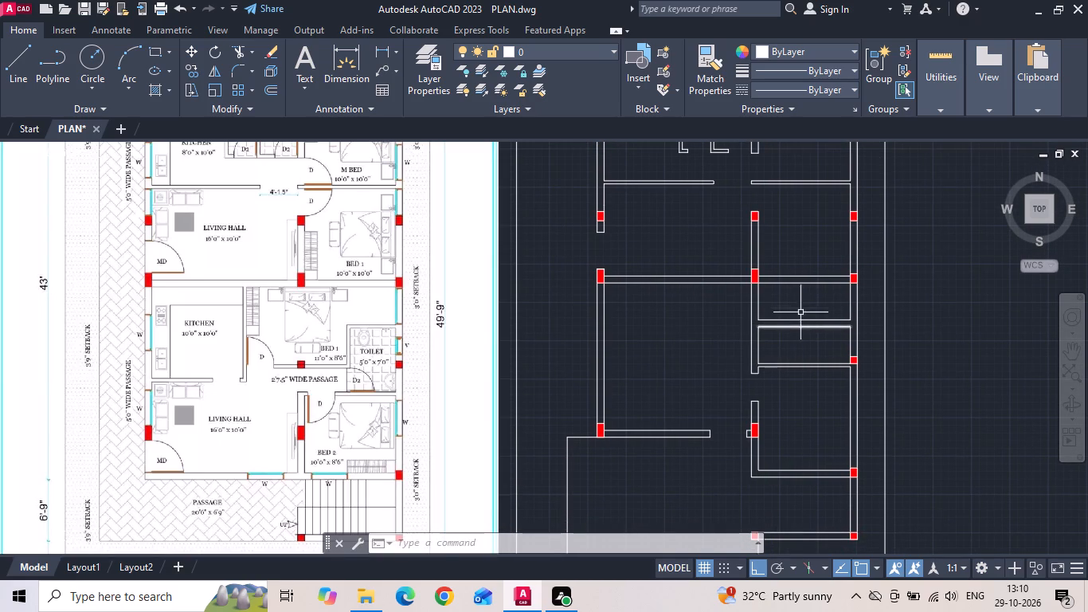
drag(794, 301, 785, 310)
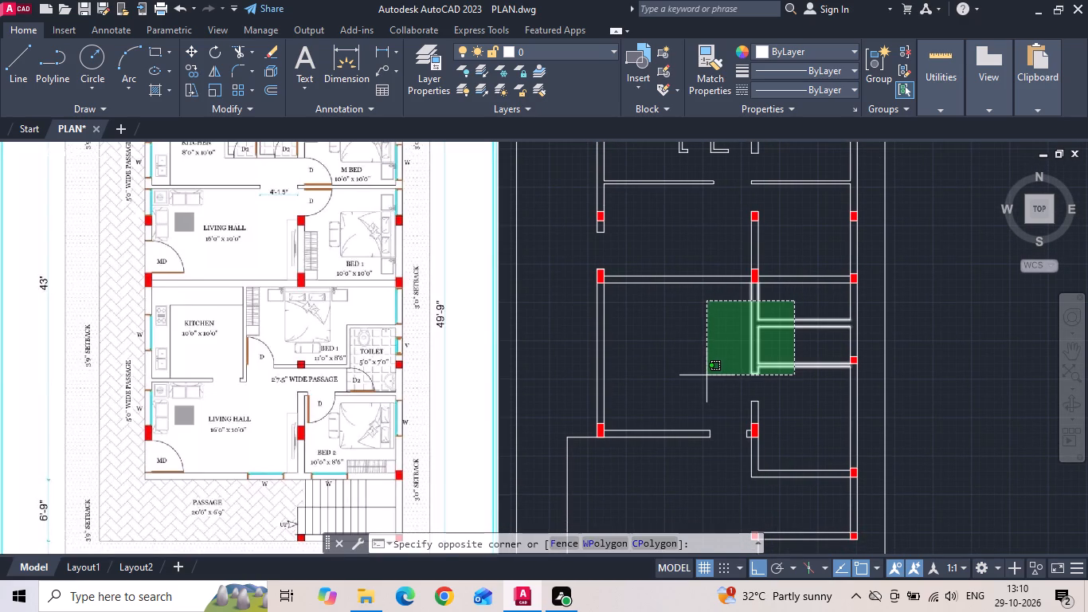
click(706, 376)
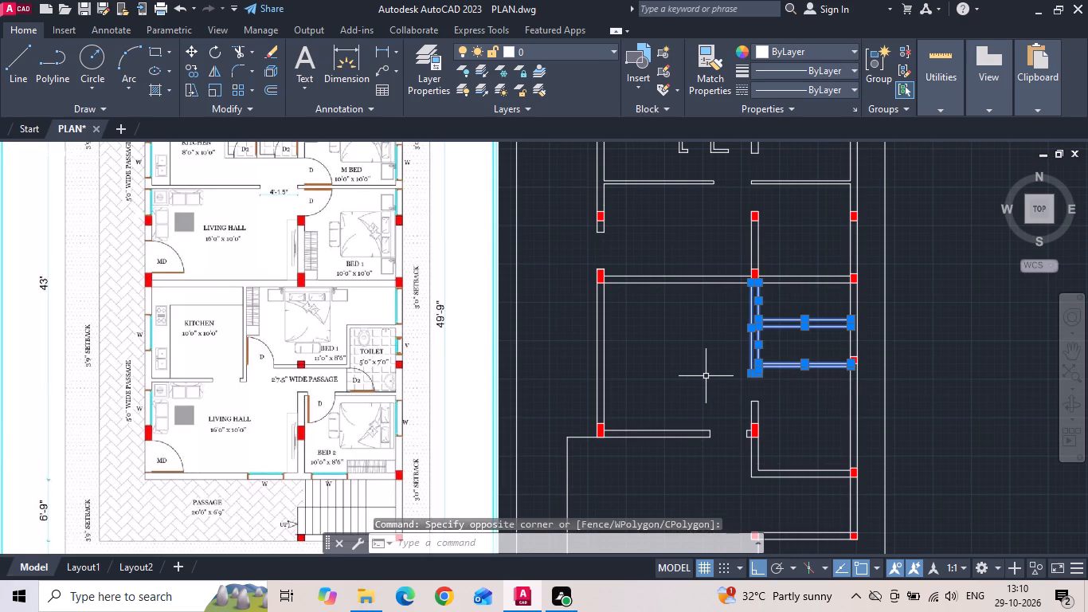
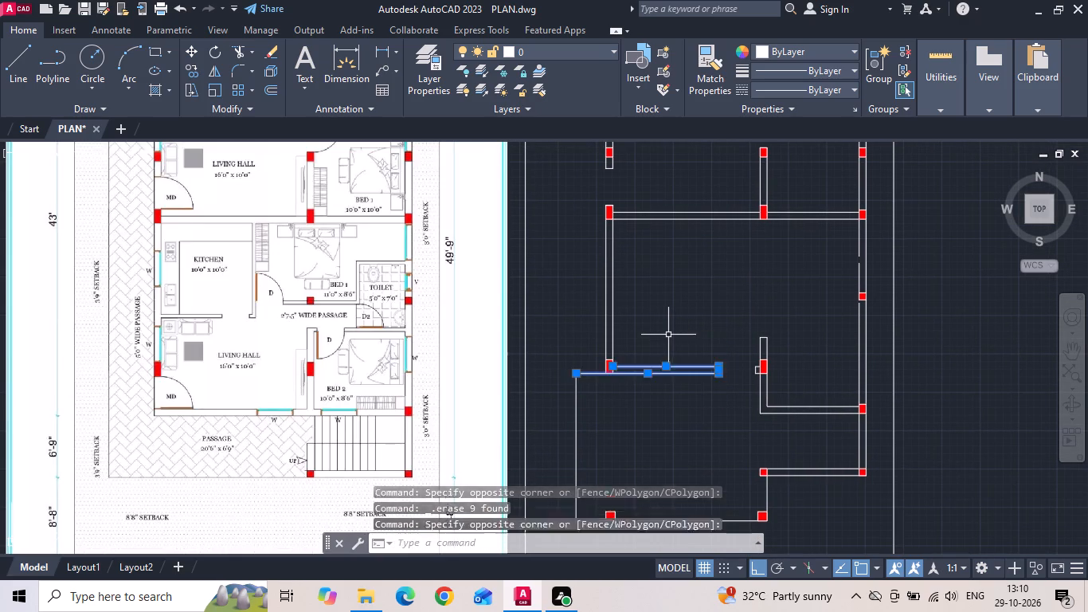
Extend both lines of the horizontal wall below Bed 2 leftward to the outer vertical line in the bare wall plan.
key(Escape)
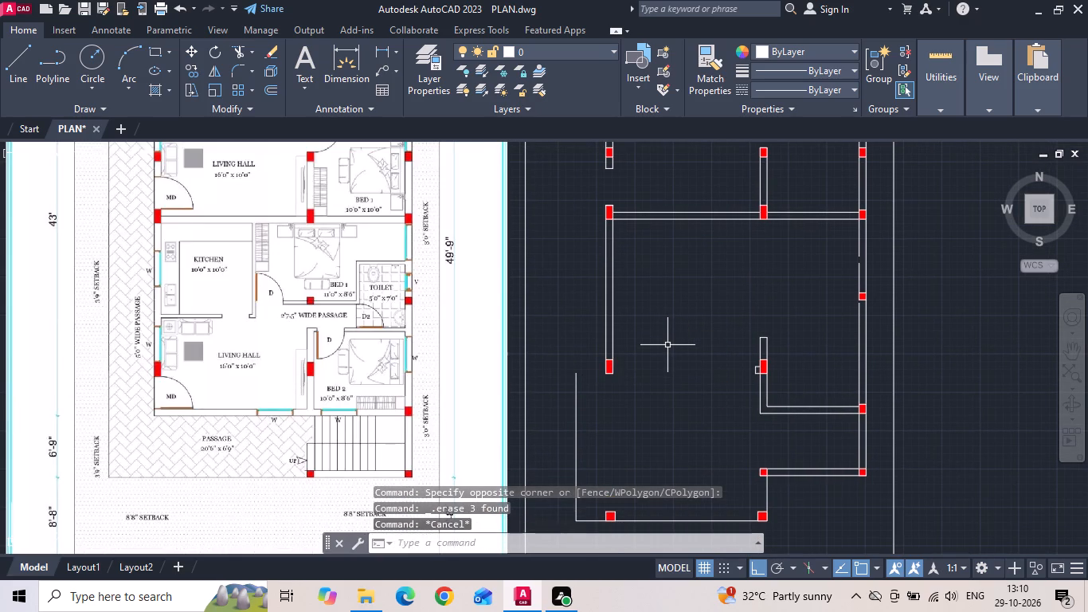
text(EX)
key(space)
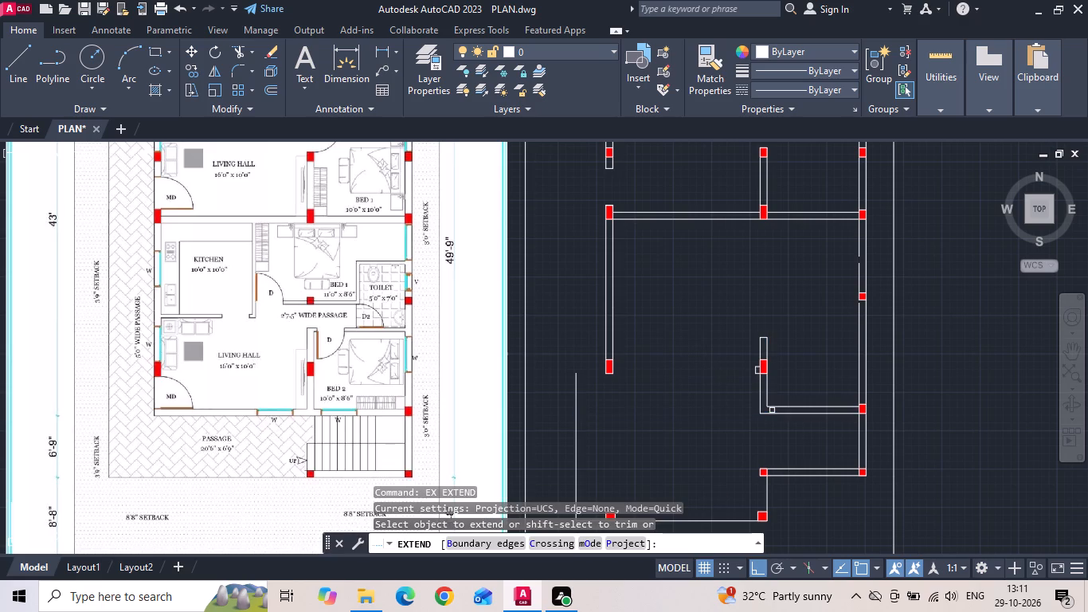
click(772, 414)
click(775, 406)
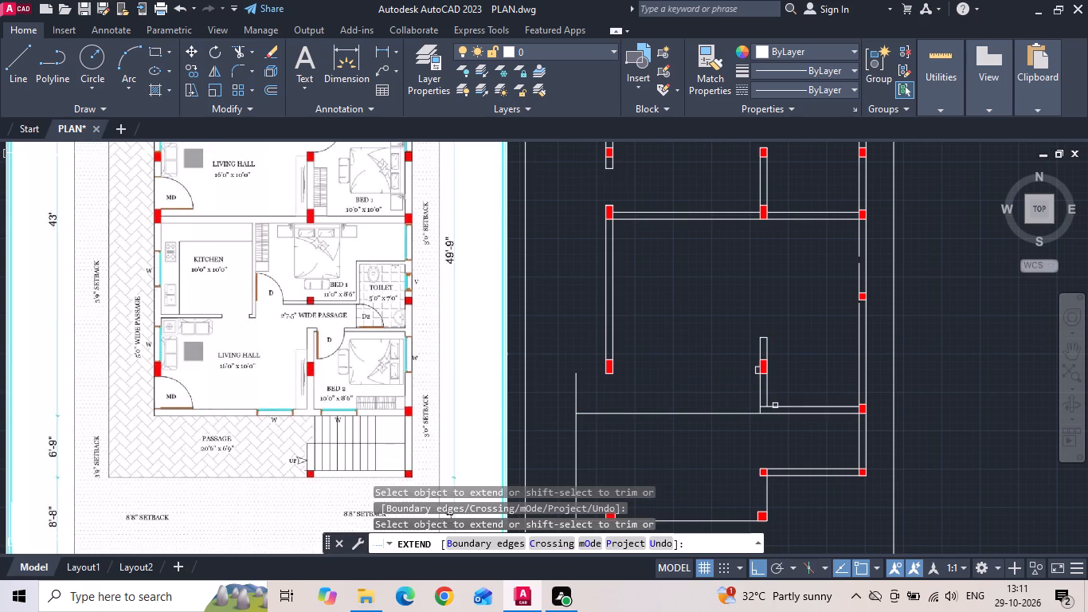
click(777, 406)
Extend the Living Hall's outer wall lines downward to the horizontal wall, carrying the outside line across that wall's thickness.
drag(639, 335, 588, 323)
click(585, 321)
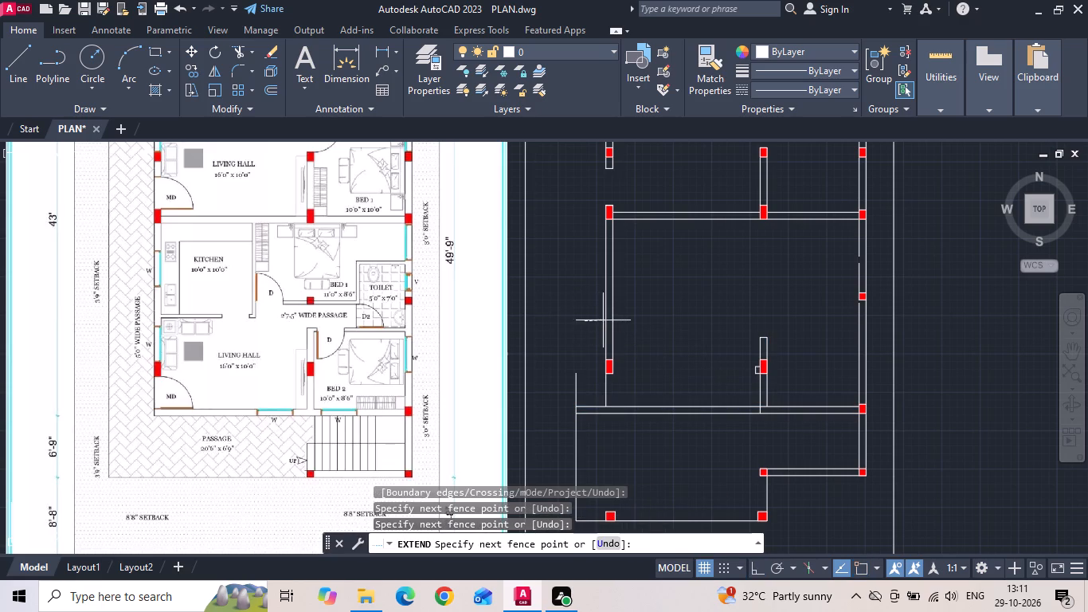
click(605, 321)
click(615, 346)
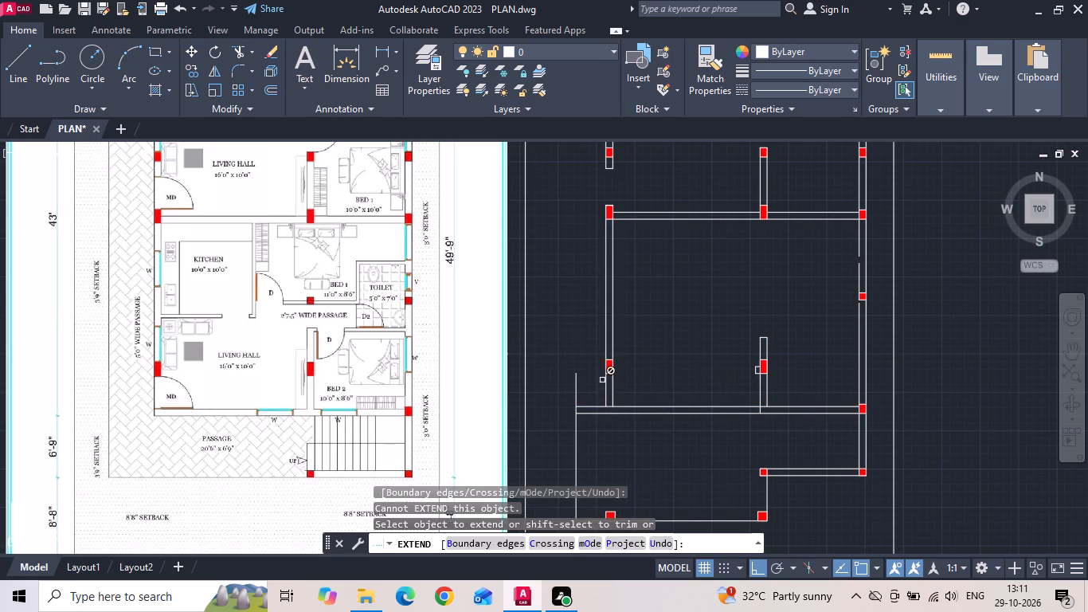
click(606, 398)
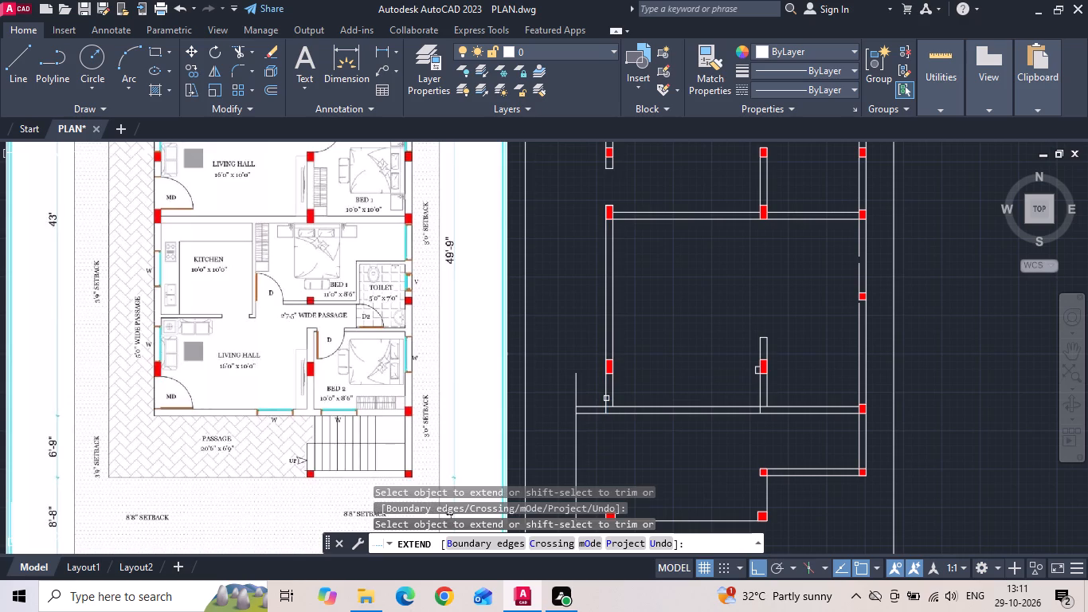
key(Escape)
scroll(550, 443, down, 1)
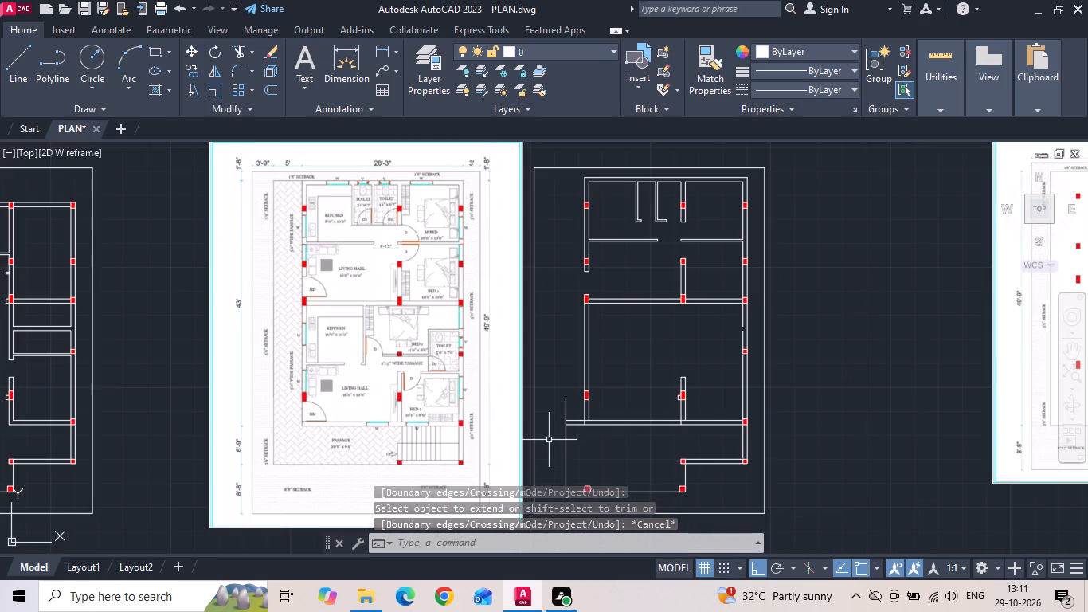
key(Escape)
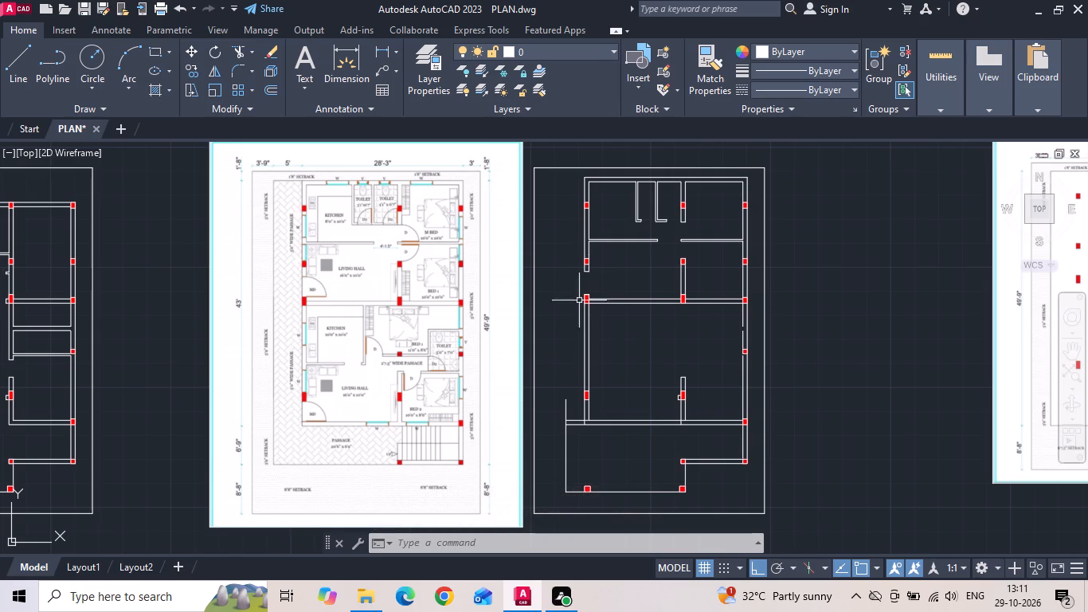
Trim the horizontal wall's overhang beyond the Living Hall's left wall and remove the vertical passage line beside it.
scroll(586, 441, up, 1)
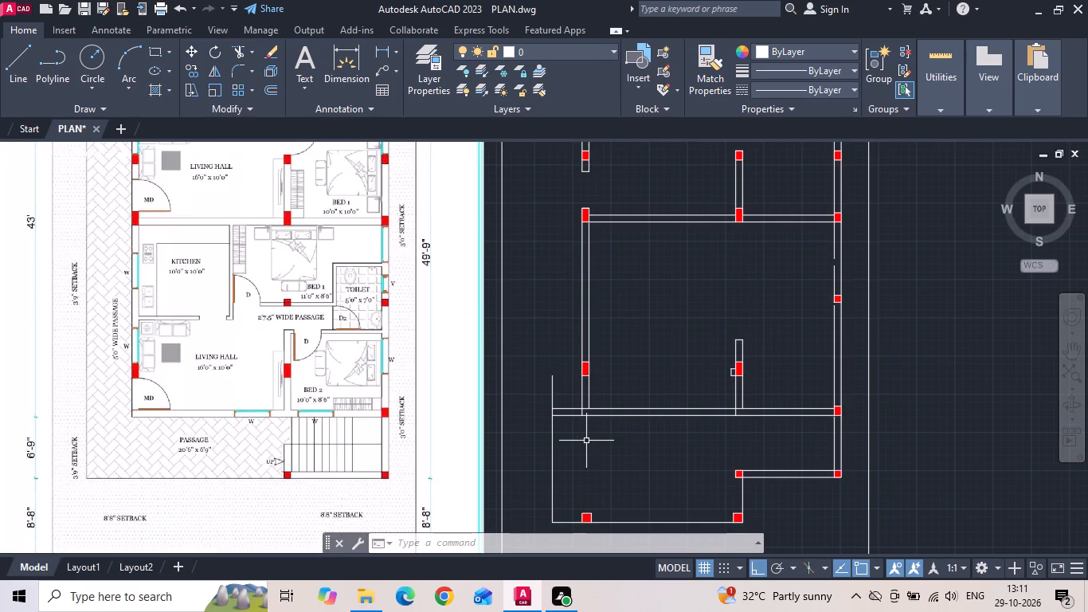
scroll(587, 439, down, 1)
text(TR)
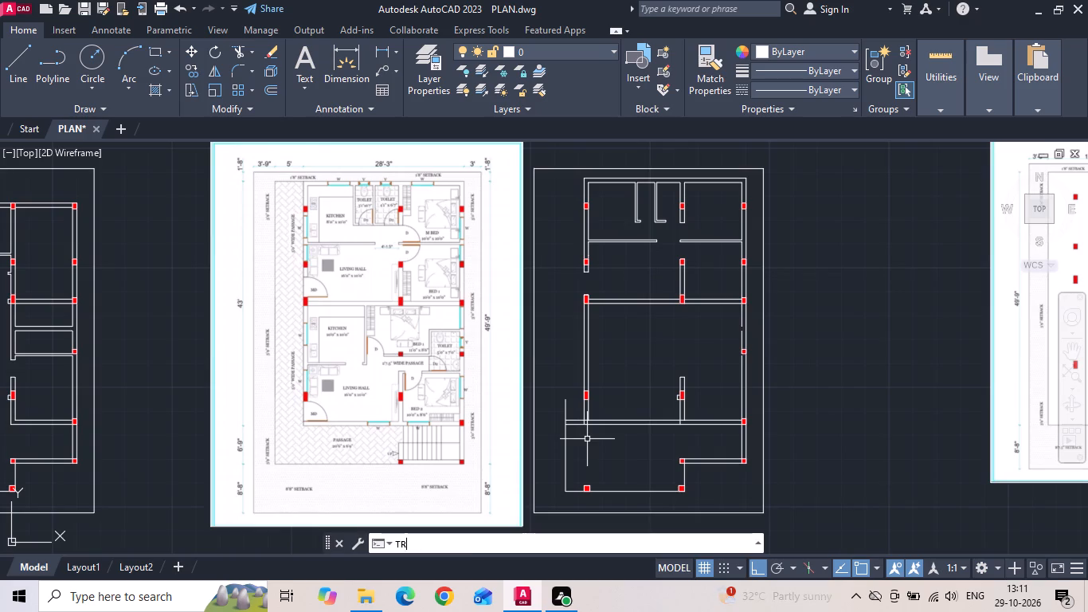
key(space)
key(space)
scroll(578, 430, up, 1)
click(572, 413)
click(570, 422)
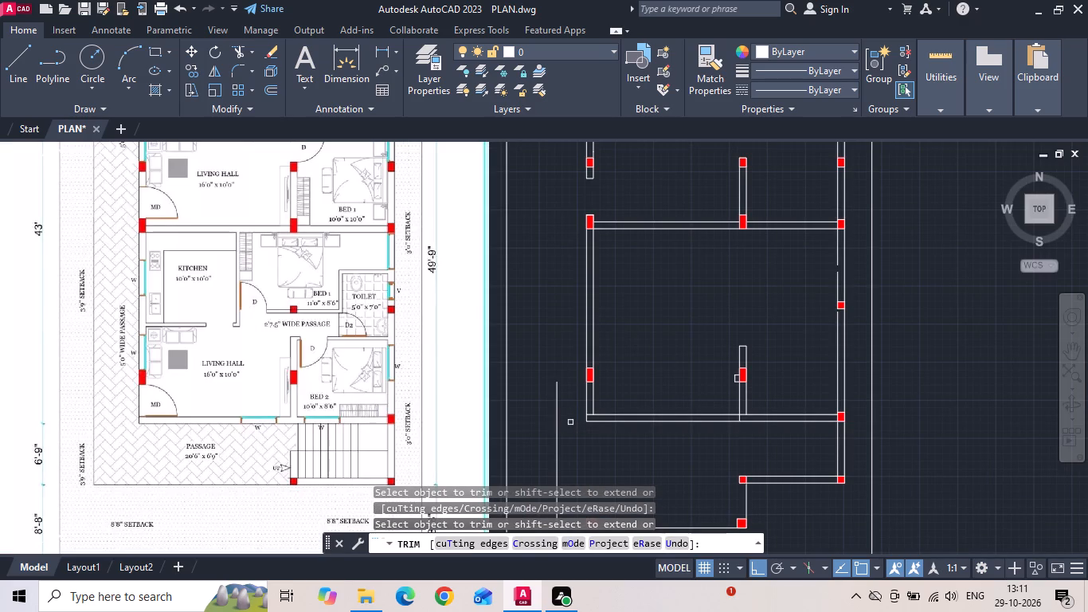
click(555, 399)
Erase the leftover passage outline below the staircase wall together with its two columns.
scroll(558, 359, down, 1)
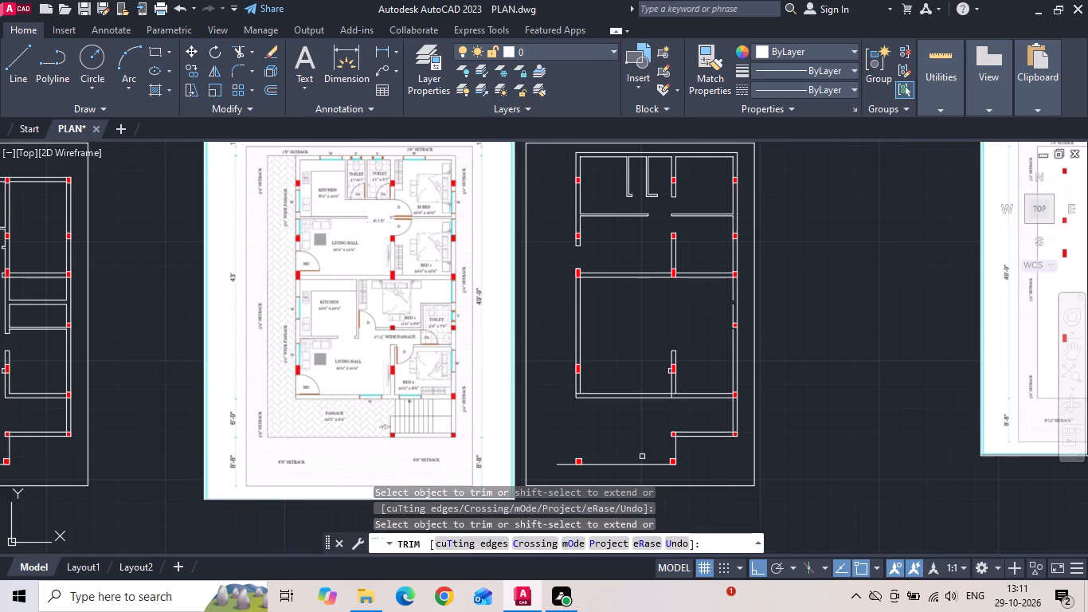
scroll(684, 454, up, 1)
click(678, 446)
click(673, 442)
scroll(685, 446, down, 1)
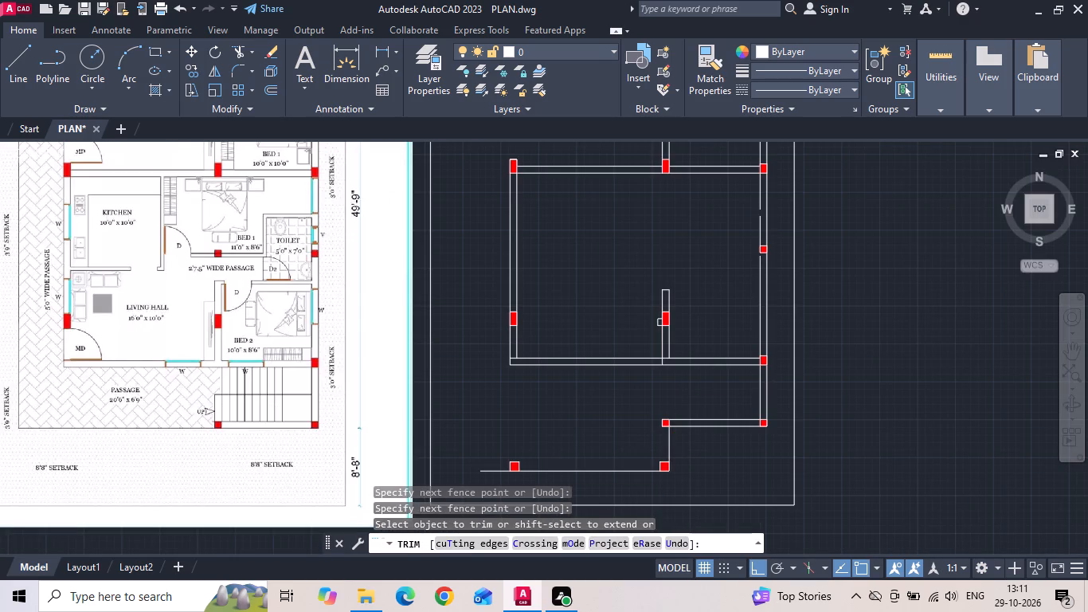
scroll(685, 446, down, 1)
key(Escape)
scroll(685, 446, up, 2)
drag(686, 449, 666, 471)
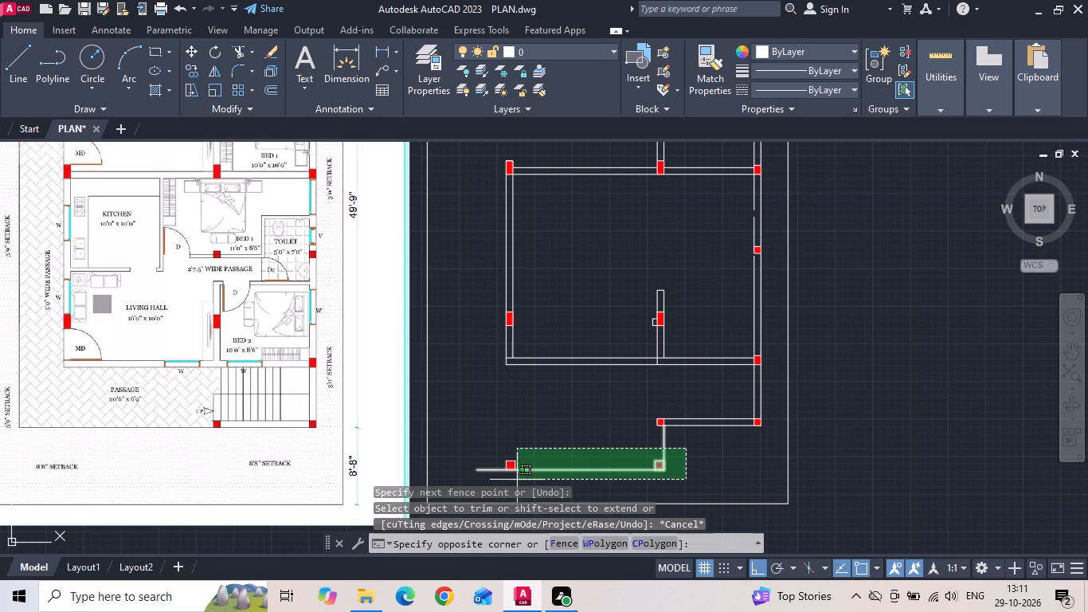
click(510, 481)
key(Delete)
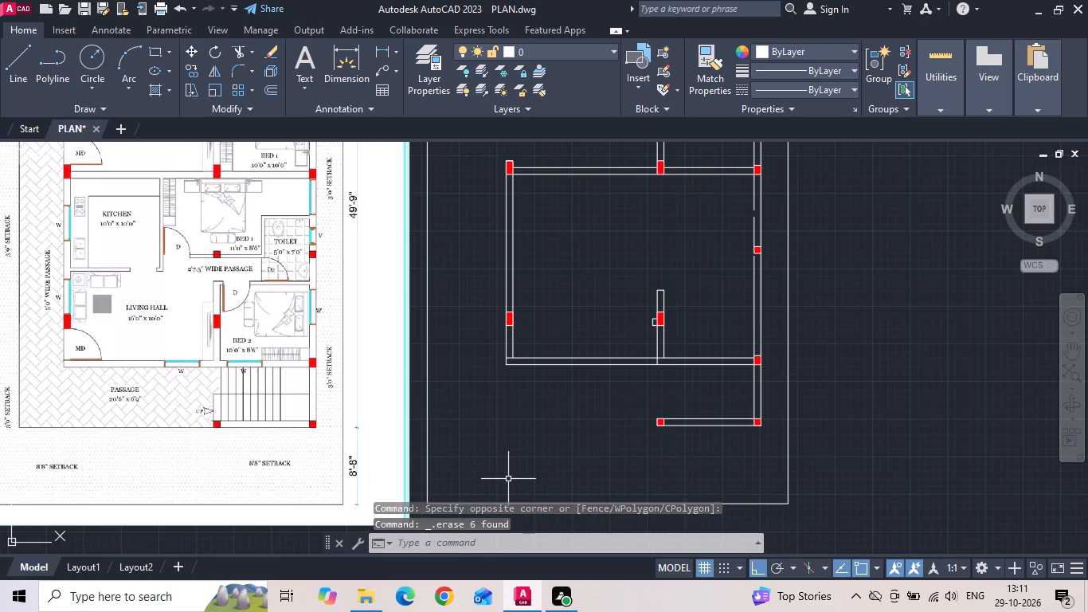
Fillet the left wall's outside line with the lower line of the staircase wall to close the passage corner.
text(F)
key(space)
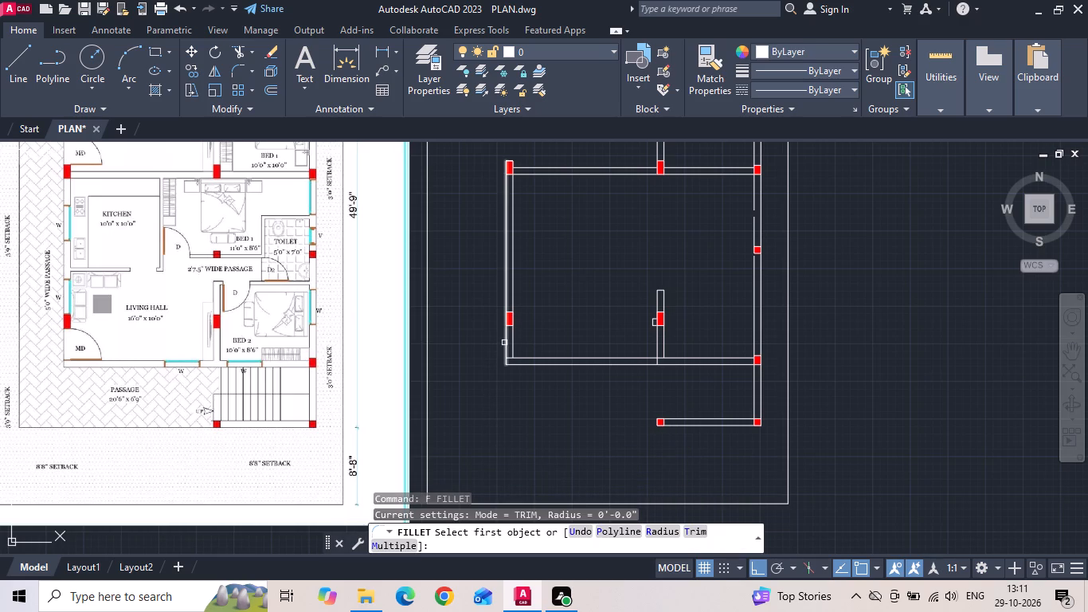
click(504, 343)
click(673, 425)
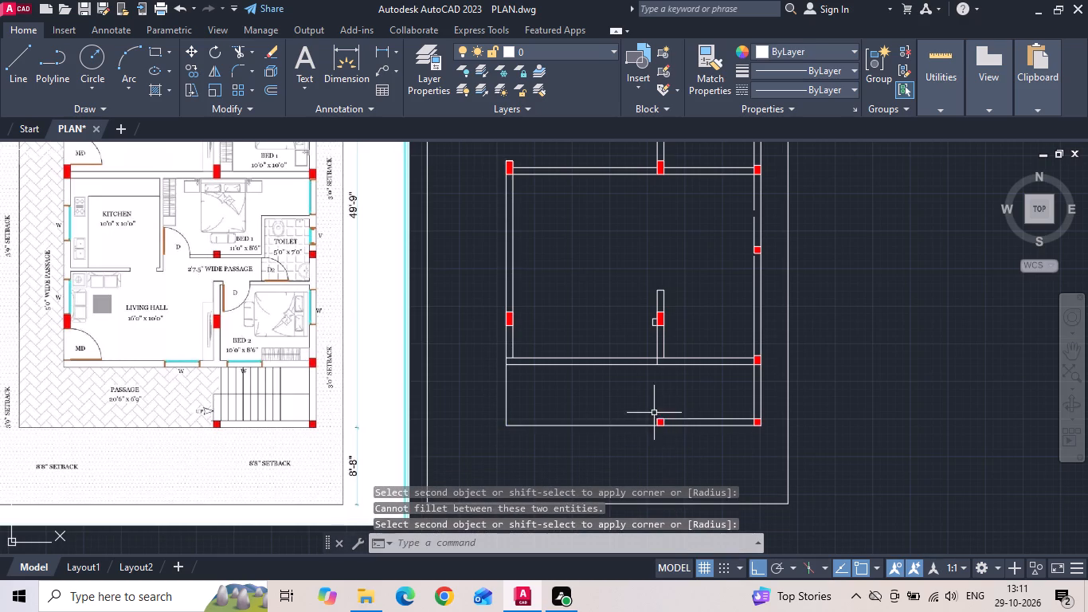
key(Escape)
Save the drawing.
key(ctrl+s)
key(ctrl+s)
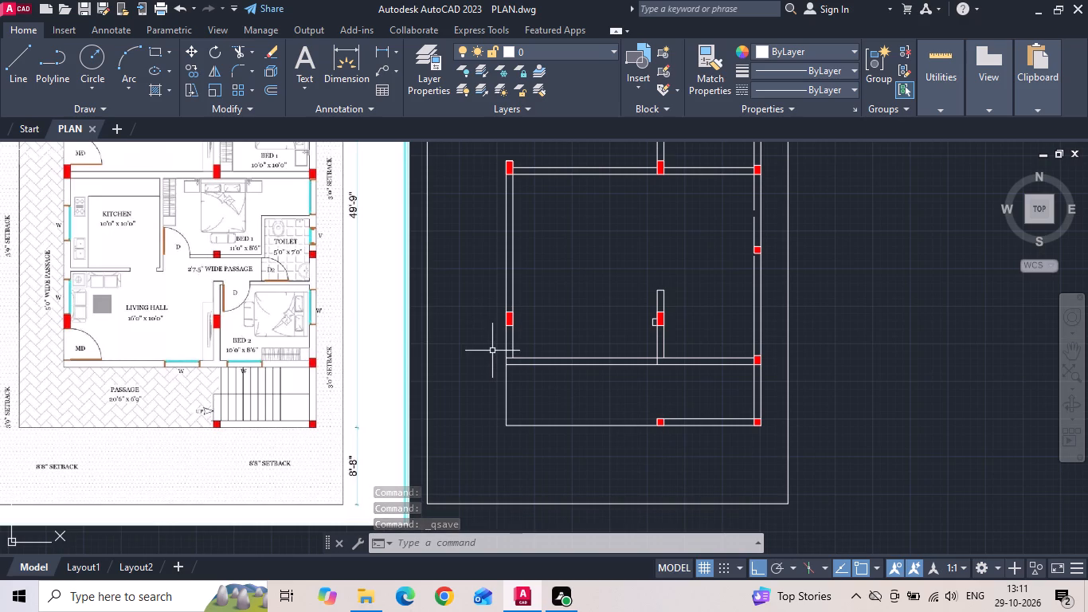
Offset the upper line of the horizontal wall below Bed 2 upward by 8'6".
key(o)
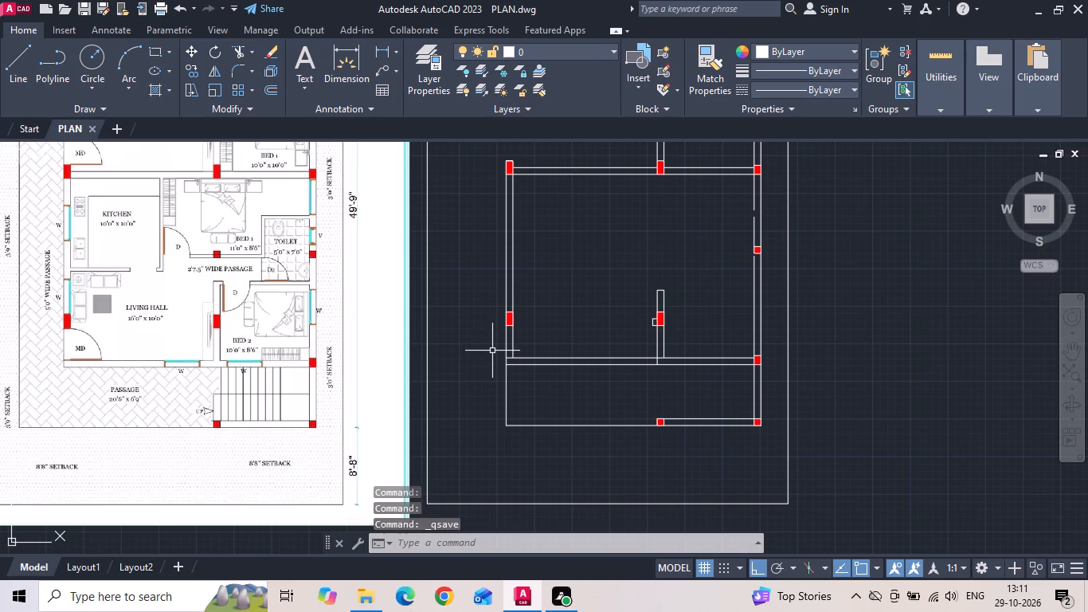
key(Return)
text(8'6)
key(Return)
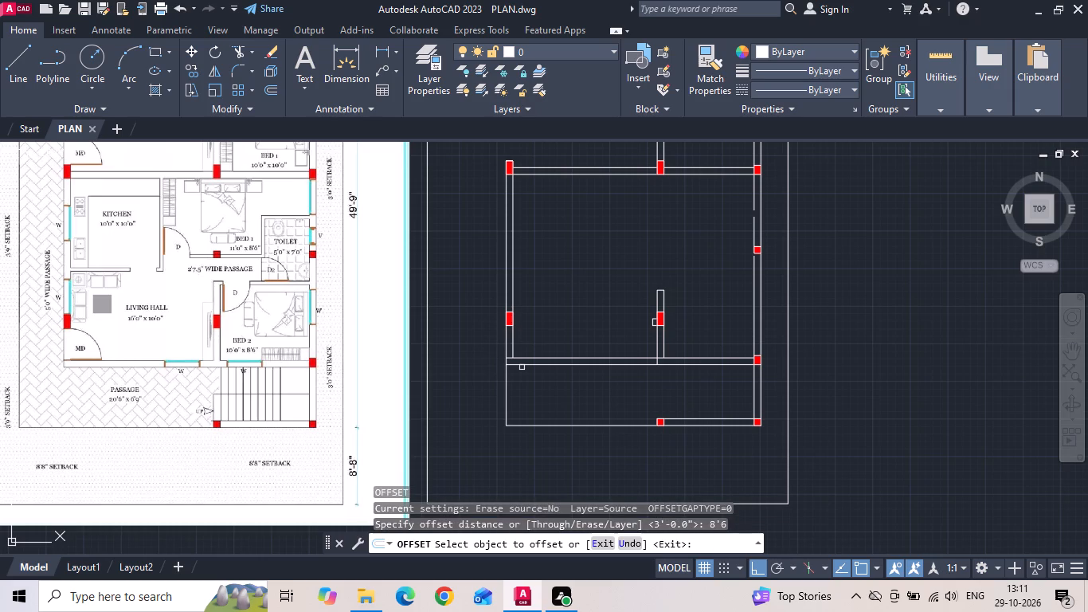
click(691, 355)
click(691, 355)
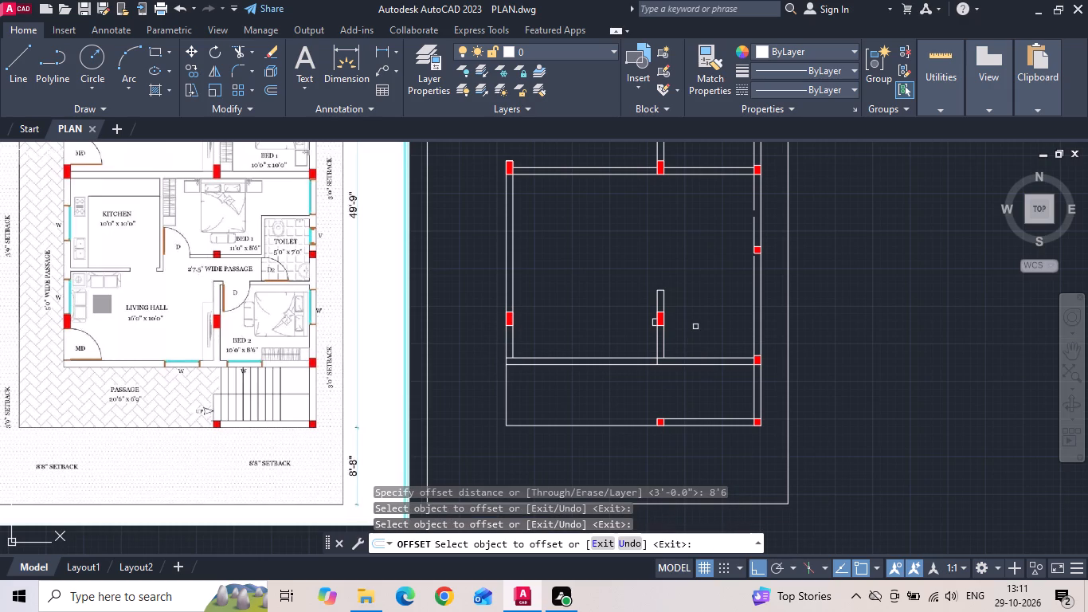
click(687, 356)
click(703, 323)
key(Escape)
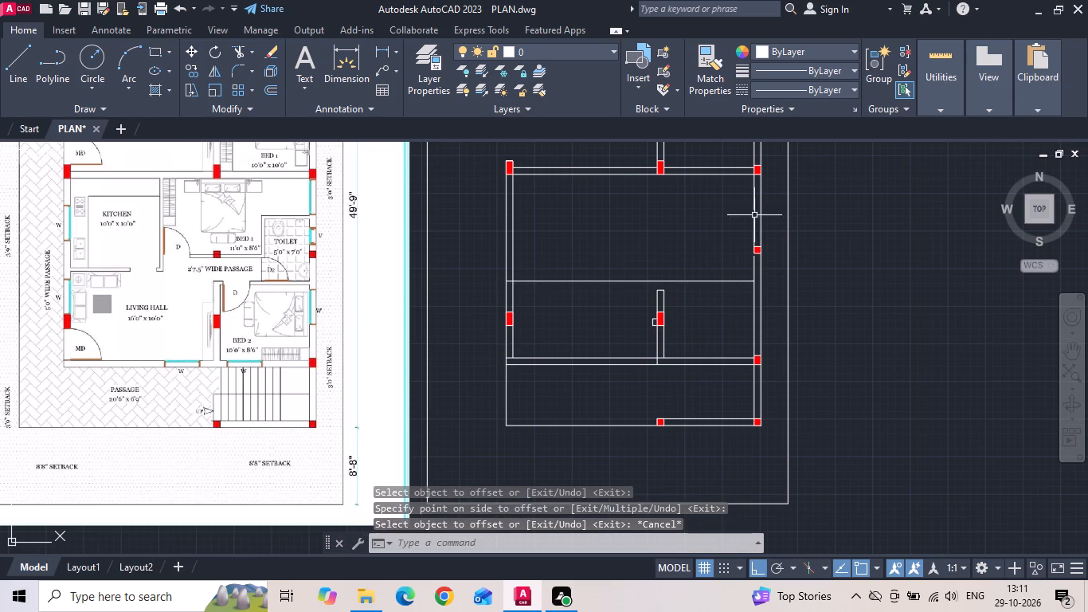
Erase the two broken inner line segments of the right exterior wall beside Bed 1 and the Toilet.
click(754, 202)
key(Delete)
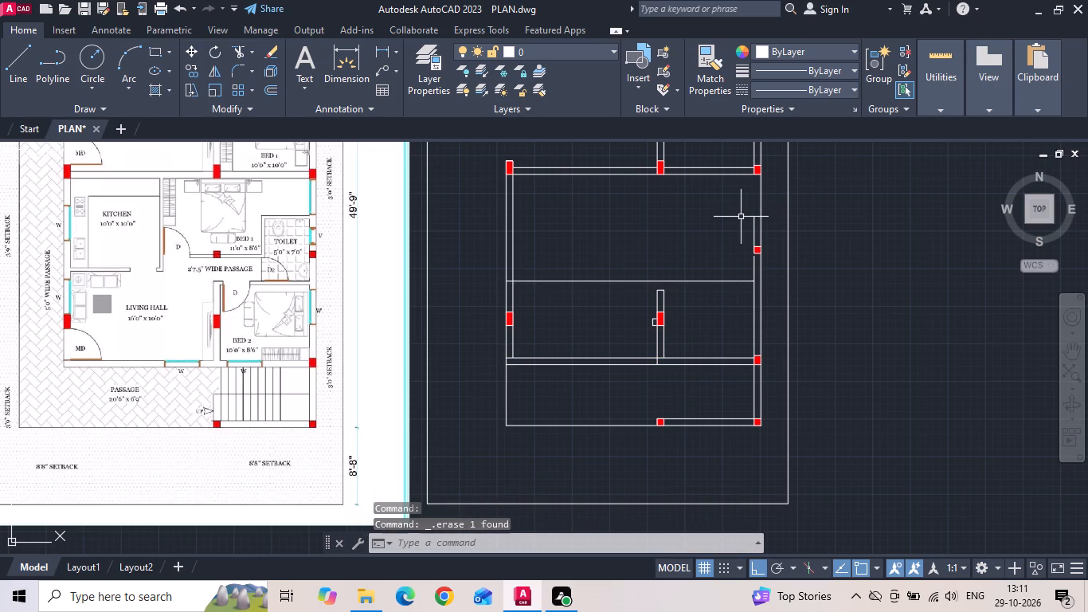
scroll(738, 232, up, 2)
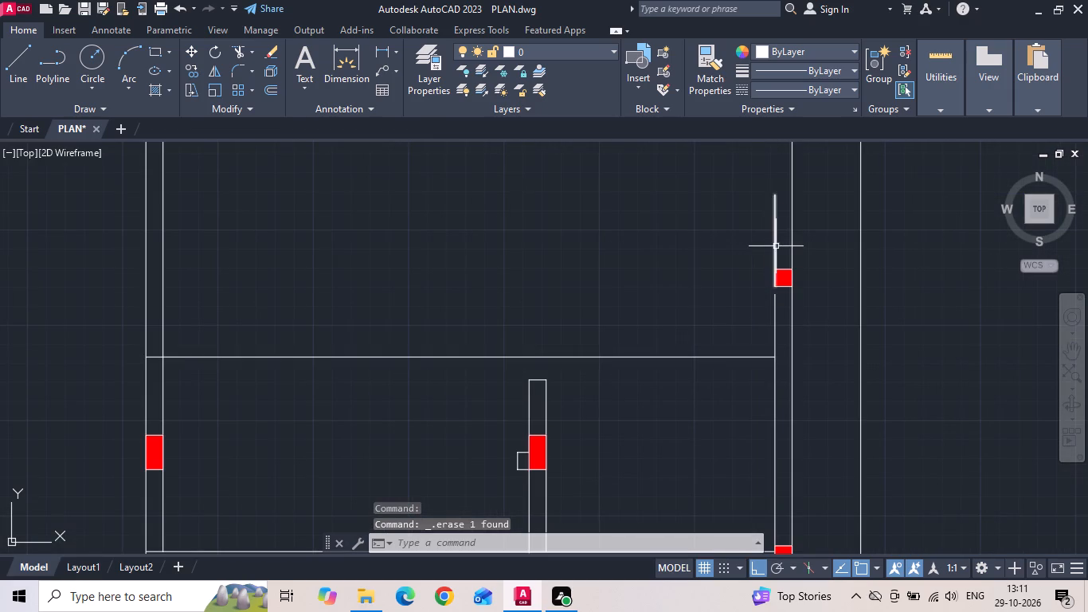
click(776, 246)
key(Delete)
scroll(691, 344, down, 2)
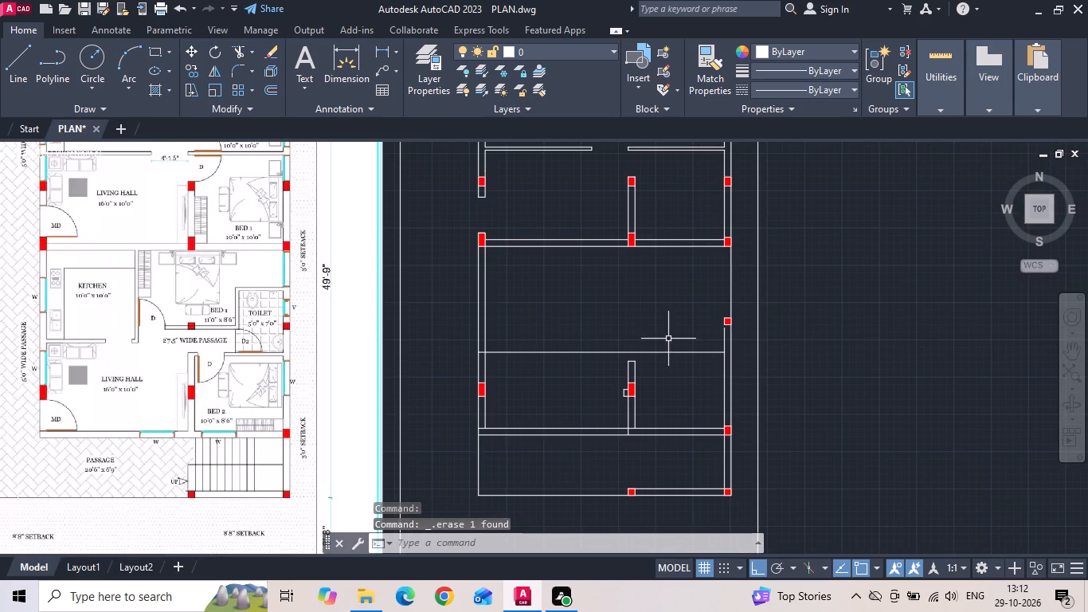
Extend the remaining inner line of the right exterior wall upward to the horizontal wall above Bed 1.
text(EX)
key(space)
click(726, 338)
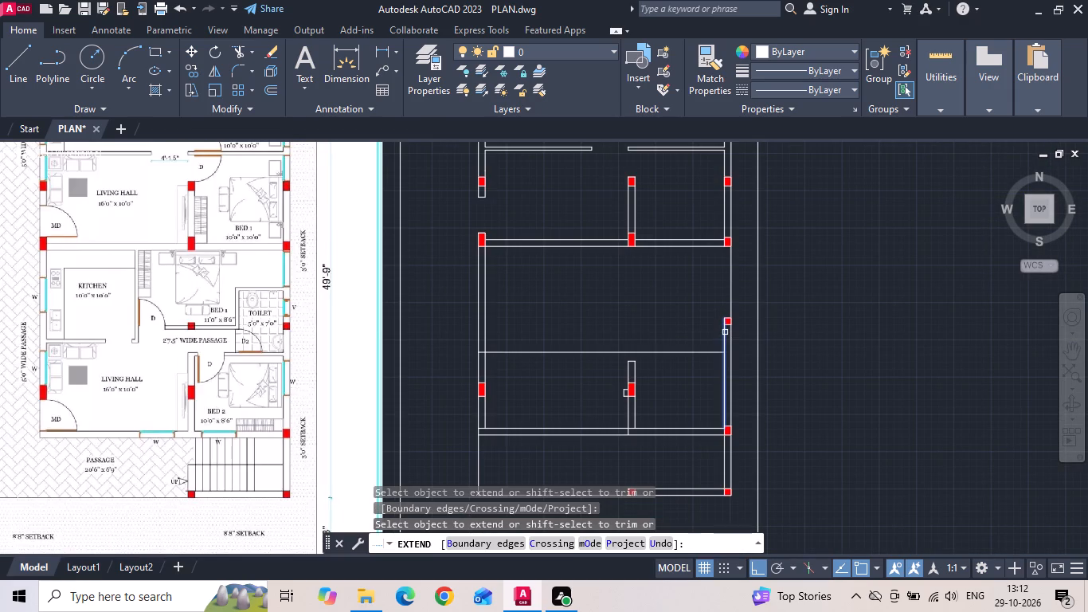
click(725, 332)
click(724, 335)
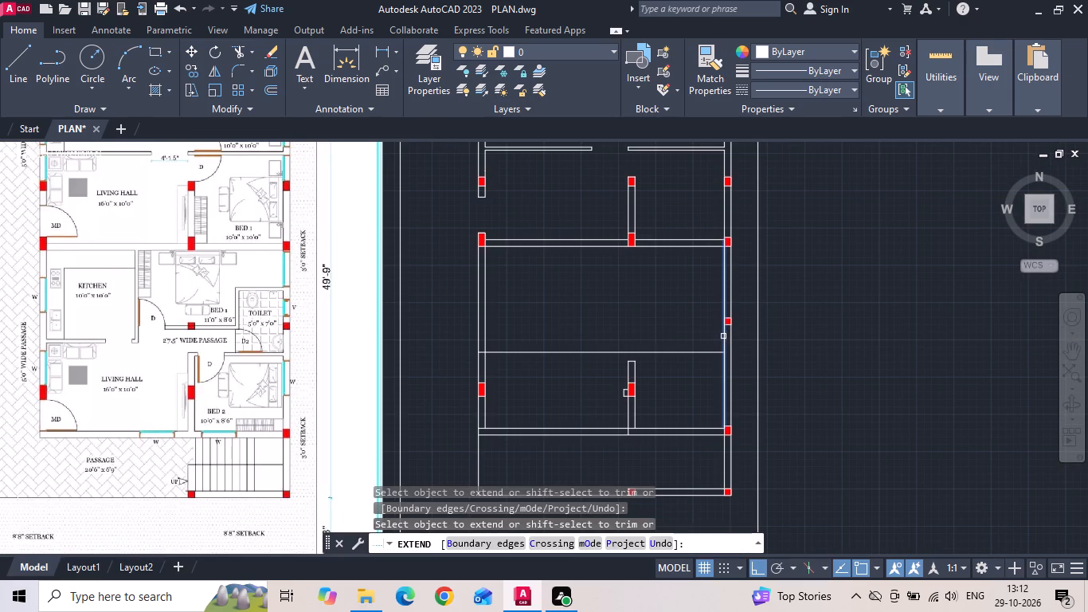
key(Escape)
Offset the new horizontal line above Bed 2 upward by 4" to give the partition its thickness.
text(O)
key(space)
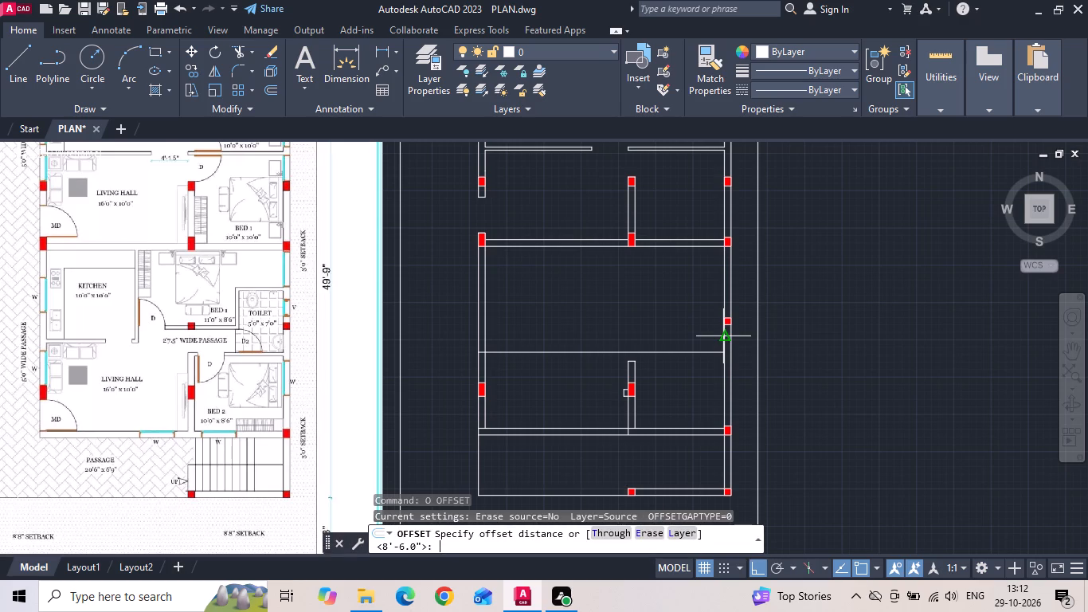
key(4)
key(space)
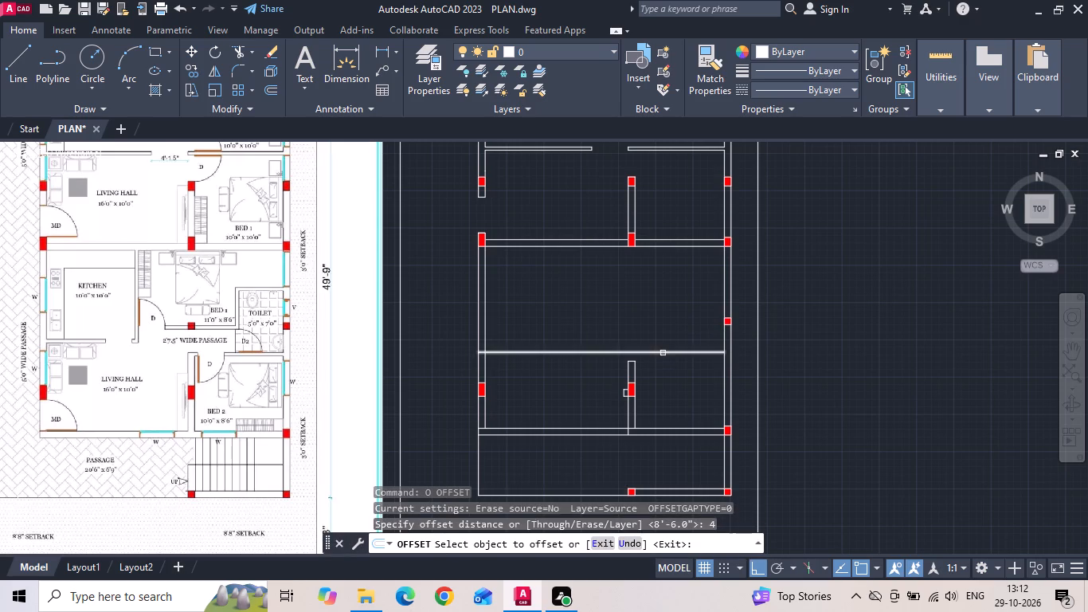
click(663, 353)
click(663, 335)
key(Escape)
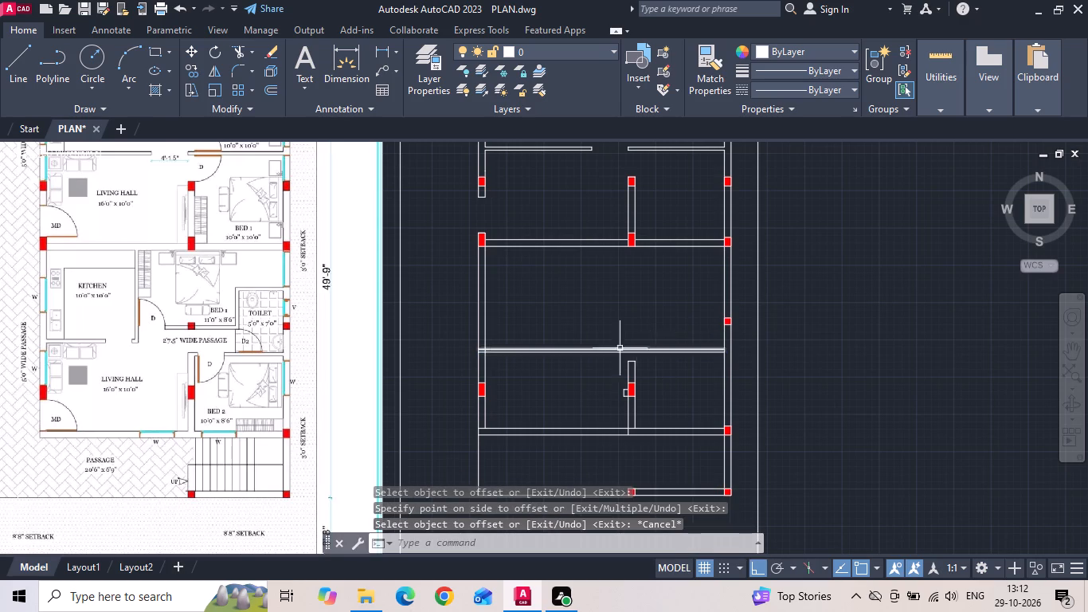
Extend both lines of the Living Hall/Bed 2 wall up to the new partition, carrying the left line across its thickness.
scroll(619, 348, up, 1)
text(EX)
key(space)
drag(608, 382, 690, 384)
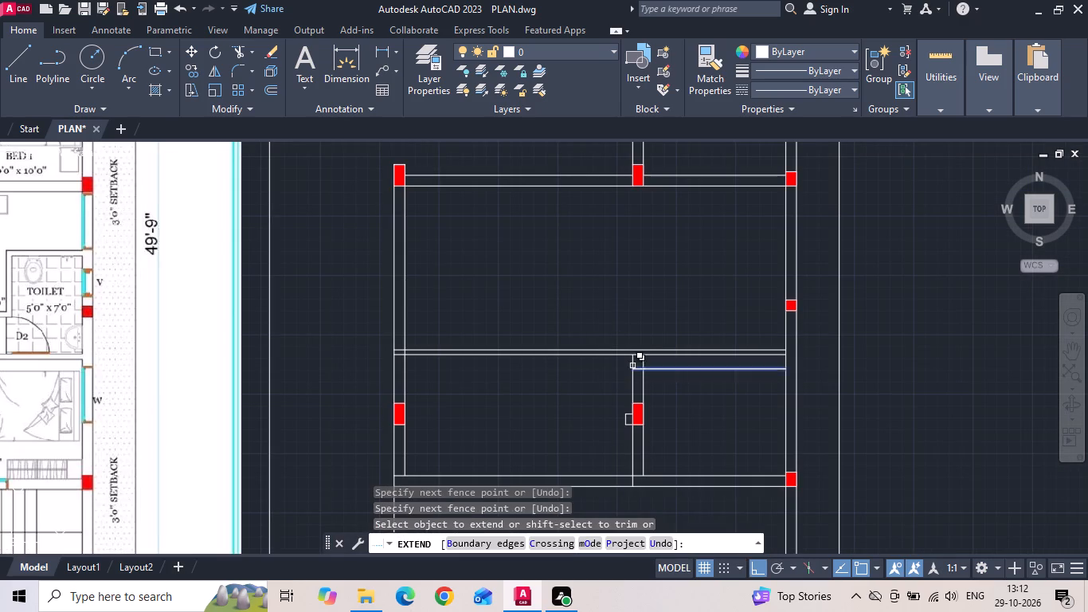
click(633, 359)
scroll(603, 363, down, 1)
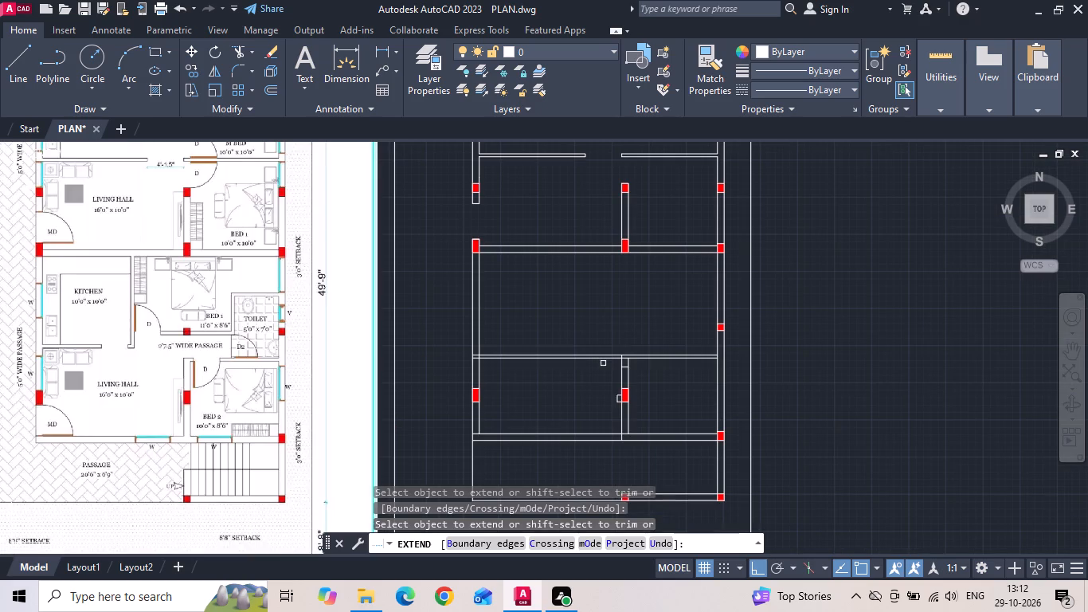
key(Escape)
key(Escape)
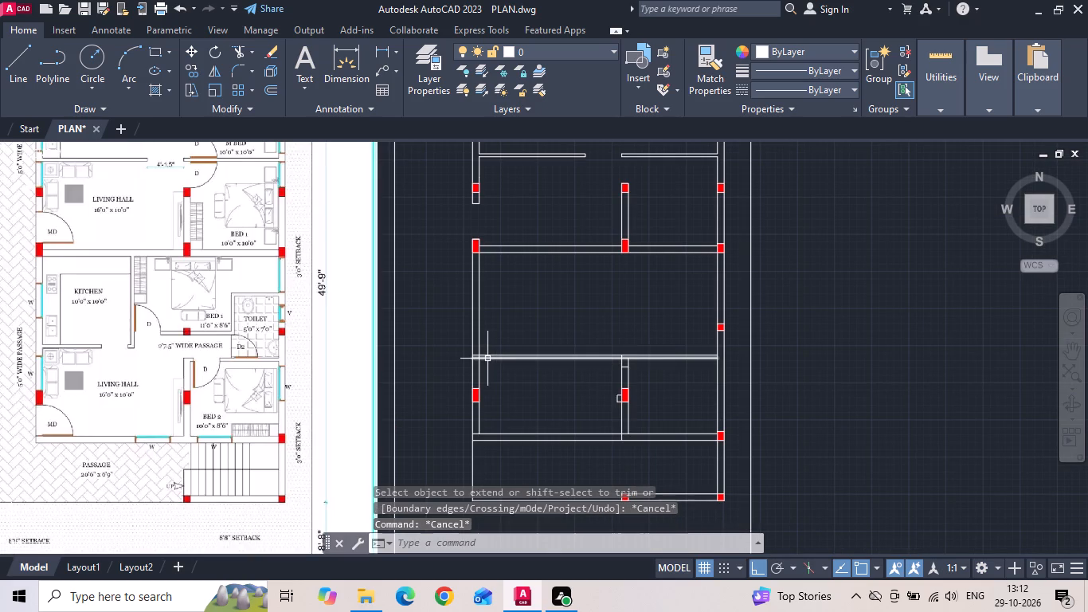
Save the drawing with the new partition.
key(ctrl+s)
Offset the upper line of the partition above Bed 2 upward by 7' for the toilet's depth.
text(O)
key(space)
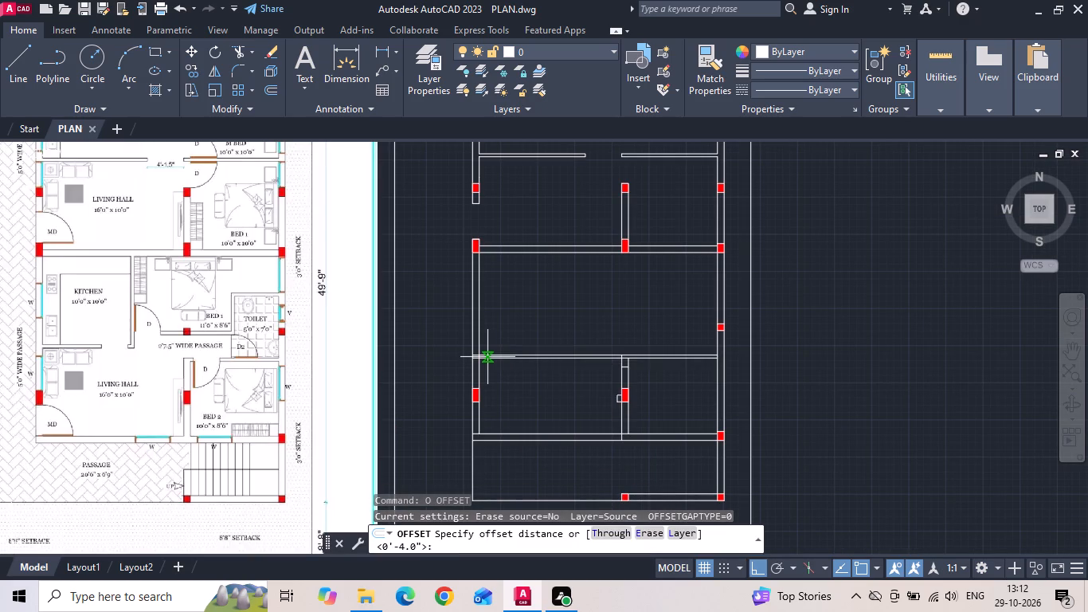
text(7')
key(Return)
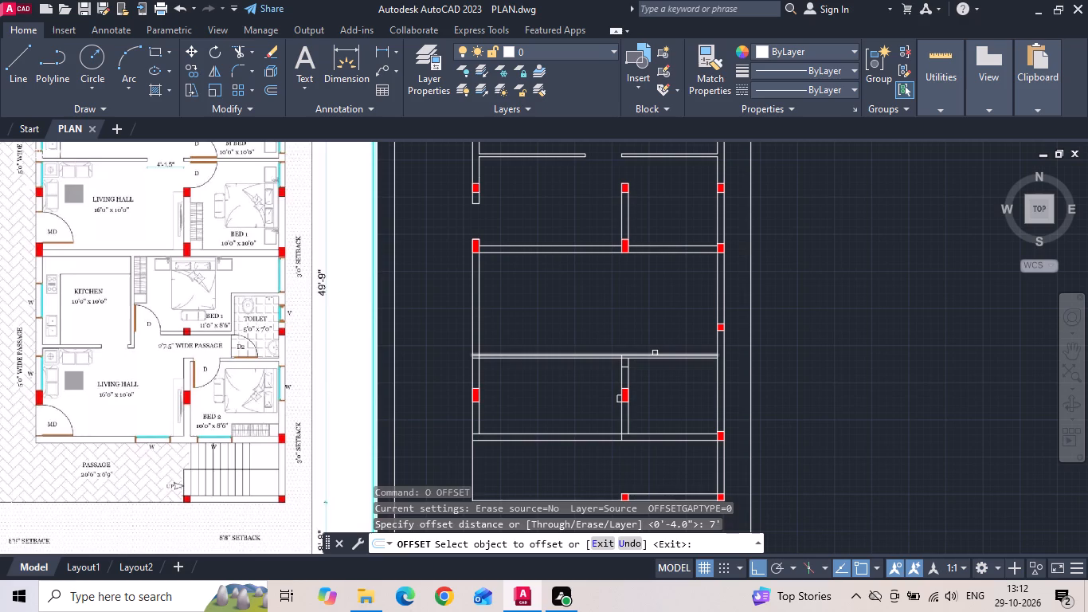
click(655, 353)
click(661, 325)
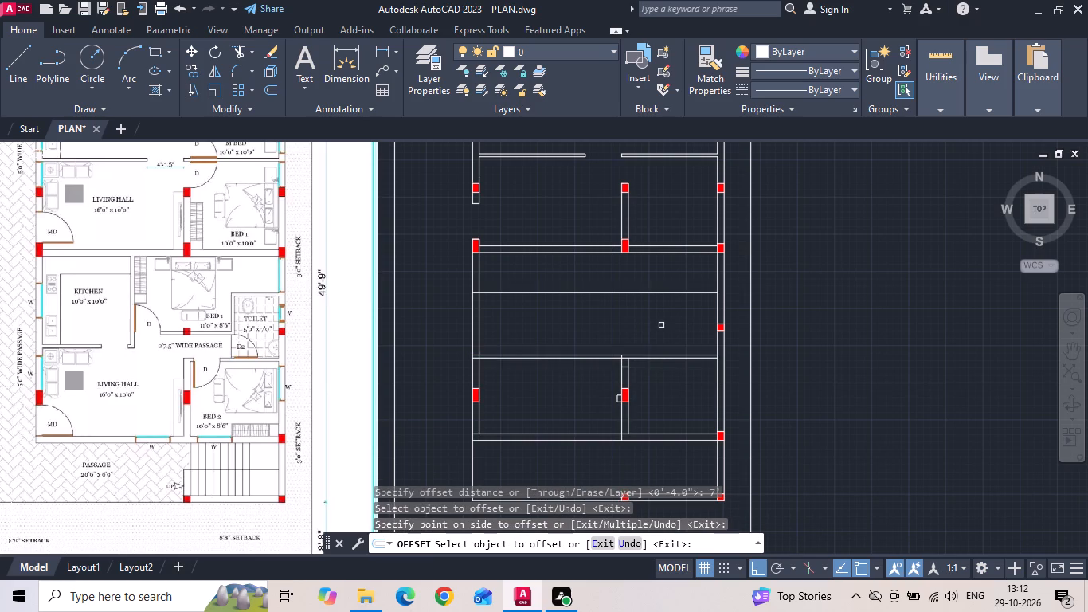
key(Escape)
Offset the new horizontal toilet line upward by 4" to give the toilet's upper wall its thickness.
text(O)
key(space)
text(4)
key(space)
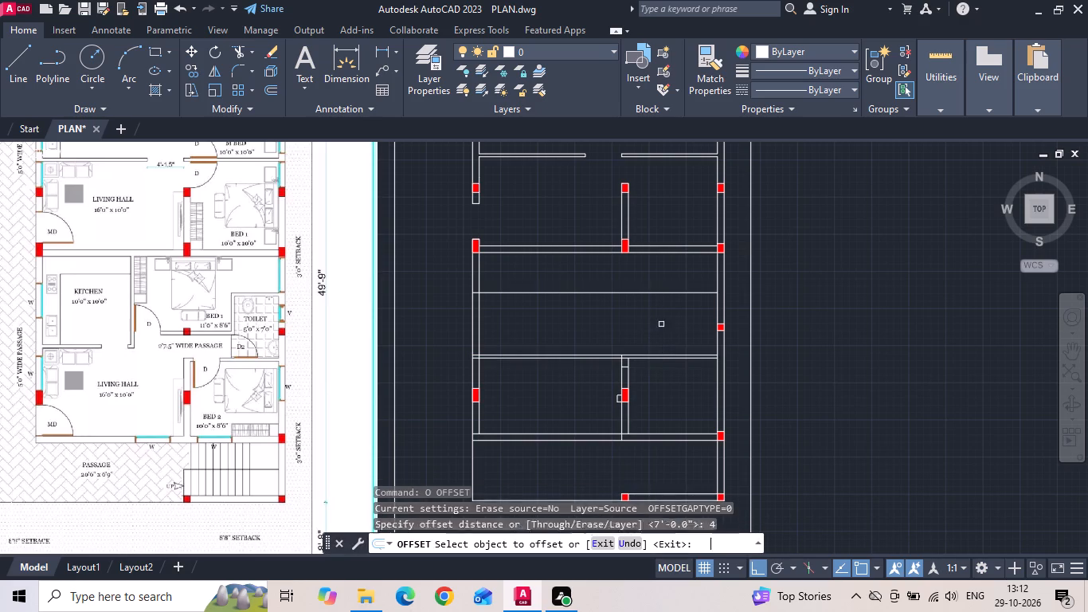
click(675, 292)
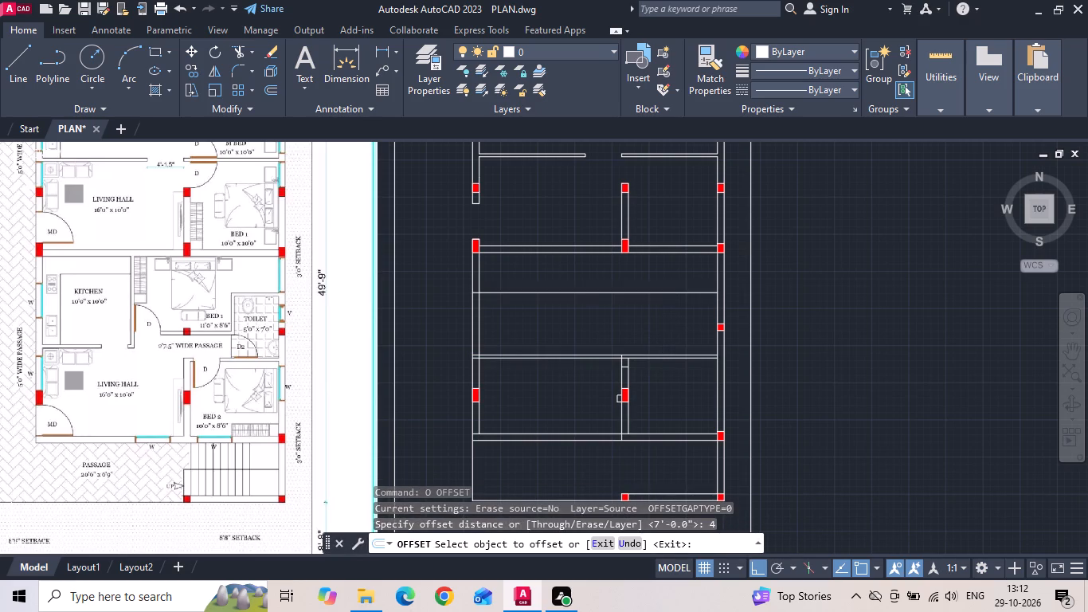
drag(676, 281, 685, 297)
key(Escape)
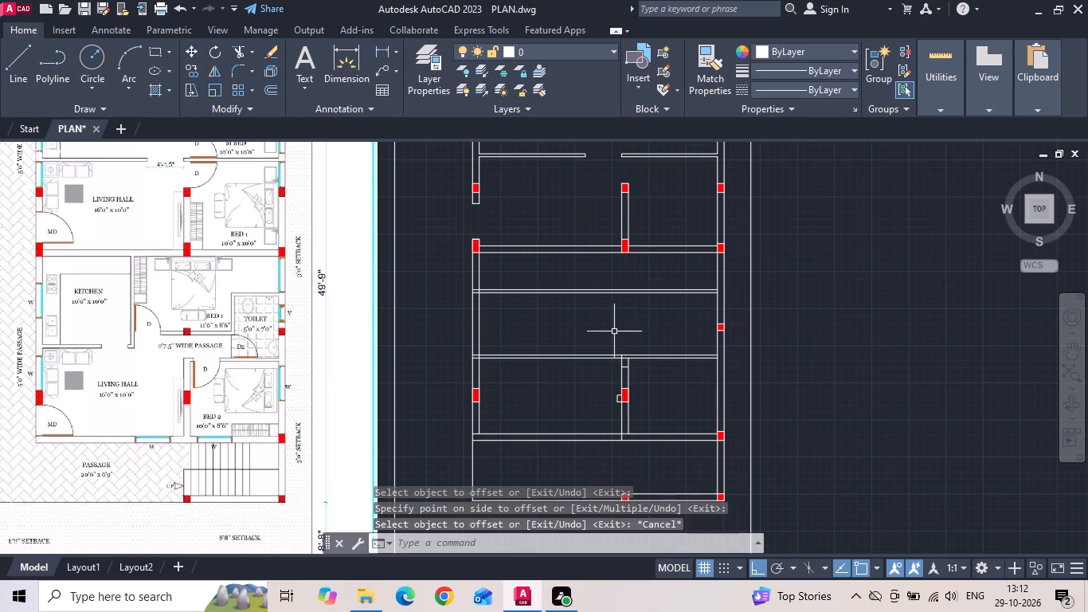
Offset the inner line of the right exterior wall 5' into the plan for the toilet's width.
text(O 5')
key(Return)
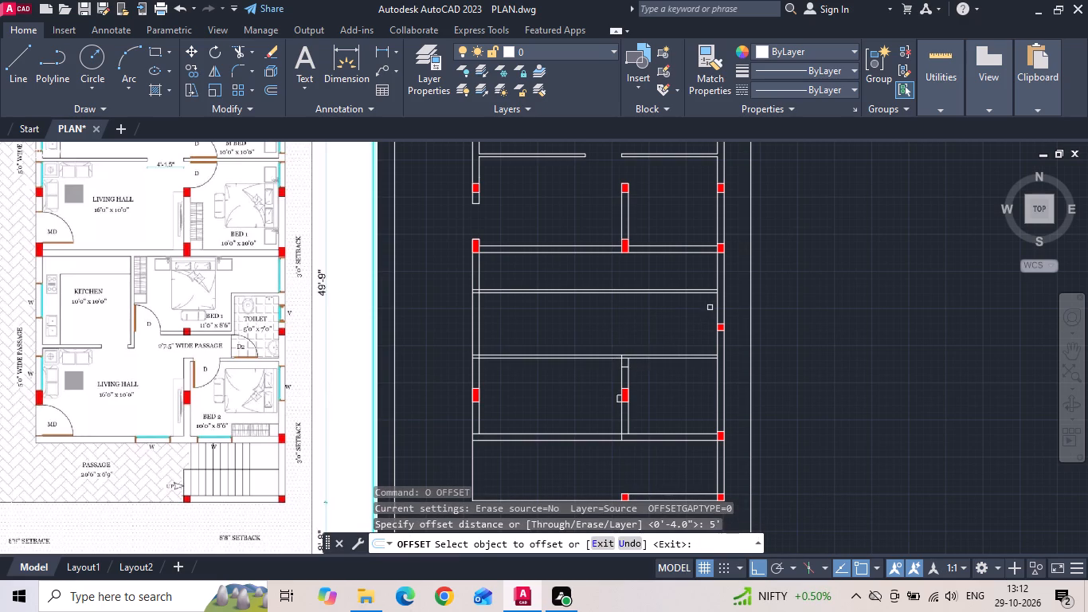
click(716, 308)
click(645, 324)
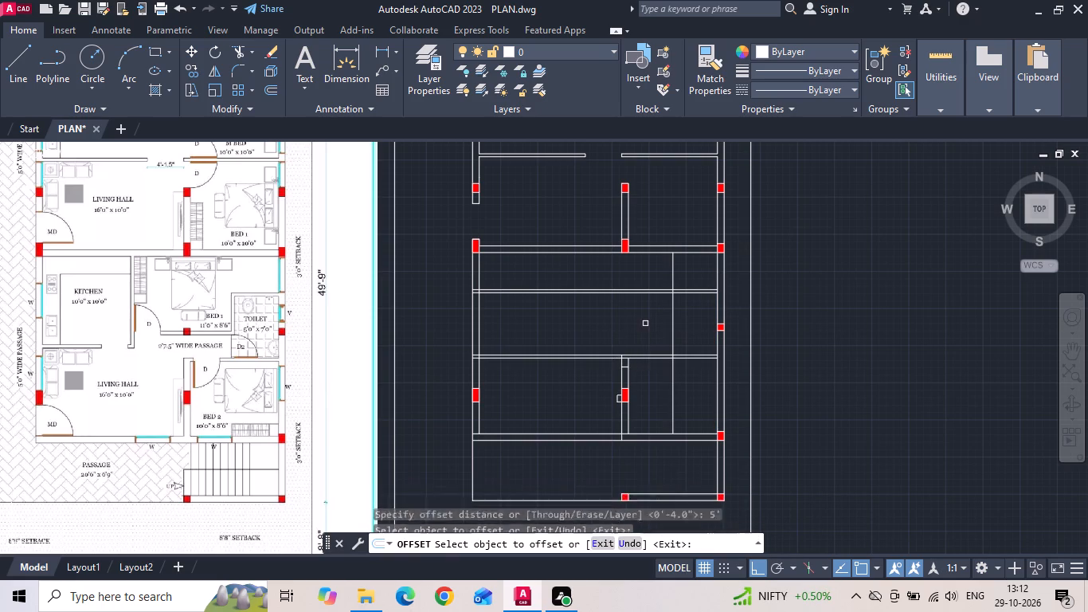
key(Escape)
Offset the new vertical toilet line by 4" toward Bed 1 to give the toilet's side wall its thickness.
text(O)
key(space)
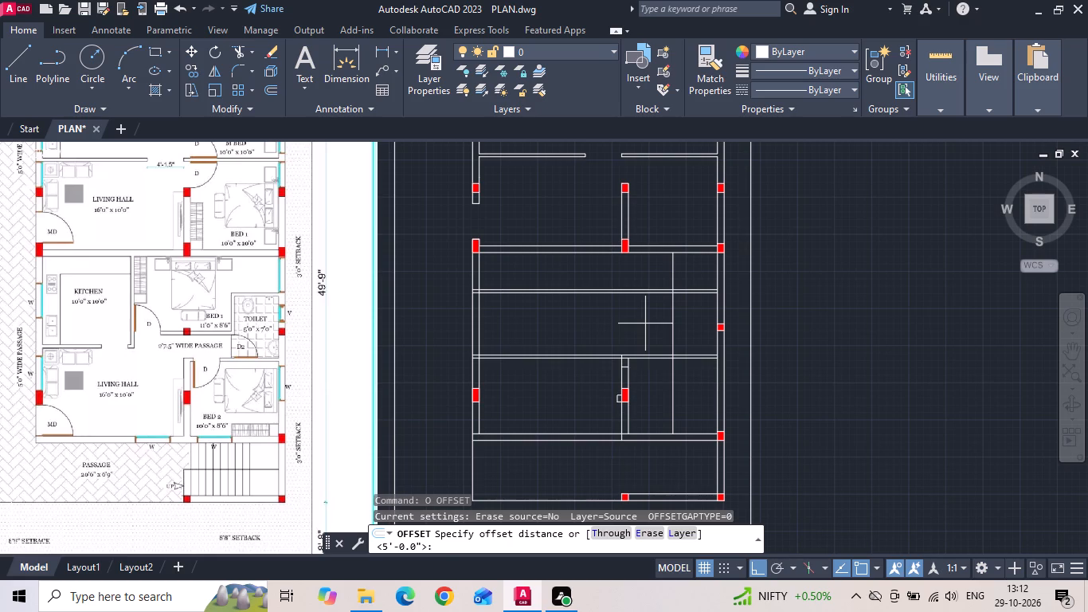
text(4)
key(space)
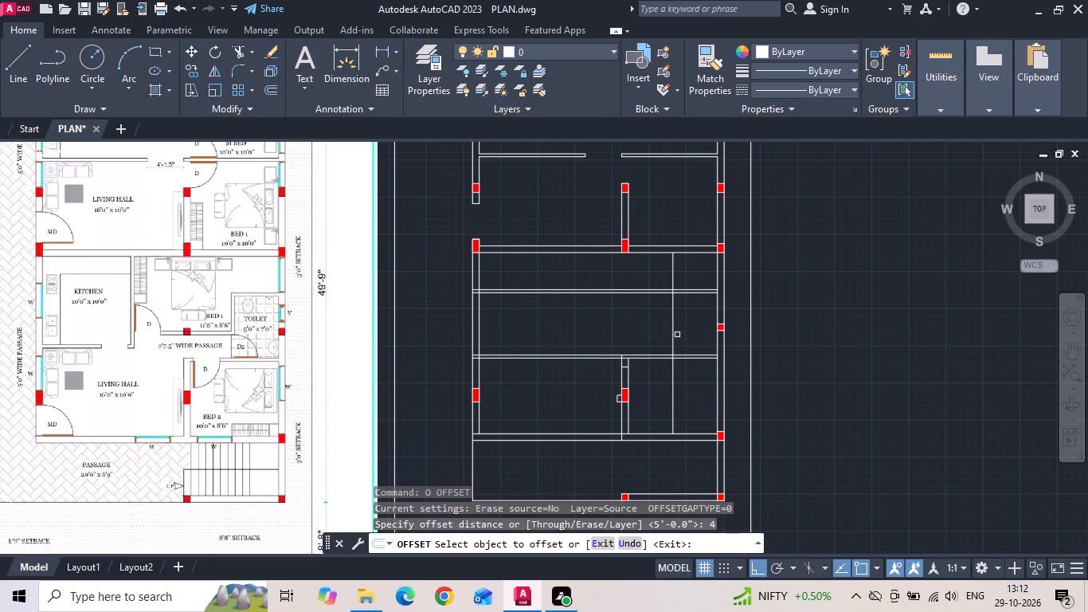
click(673, 330)
click(651, 324)
key(Escape)
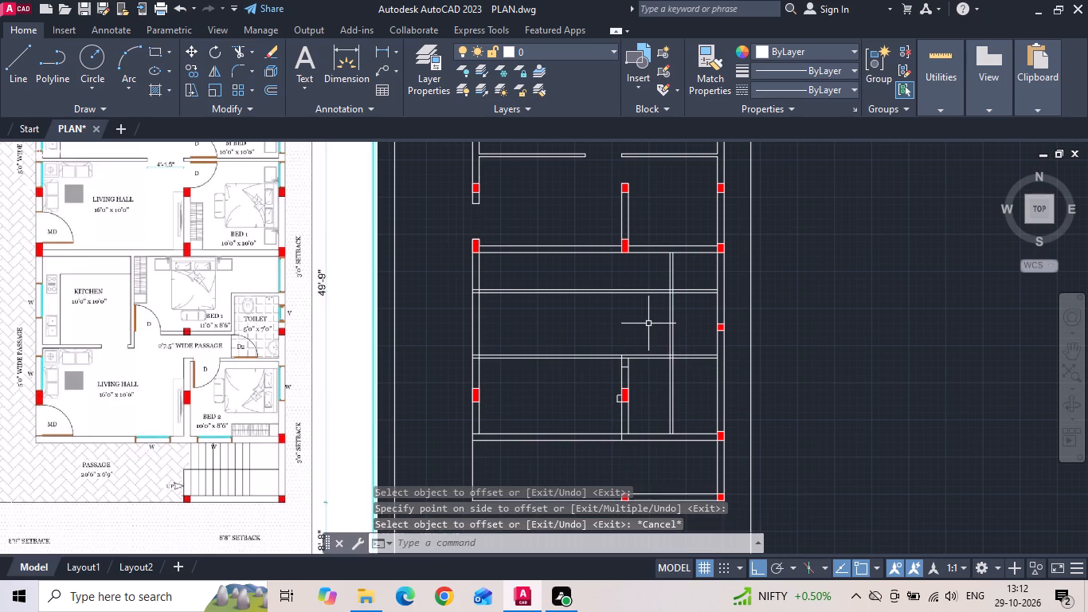
Save the drawing with the new toilet wall lines.
key(ctrl+s)
key(ctrl+s)
Trim the excess wall lines beyond the toilet enclosure and the partition running left past the Bed 2 corner.
text(TR)
key(space)
key(space)
drag(681, 275, 665, 280)
drag(663, 280, 652, 315)
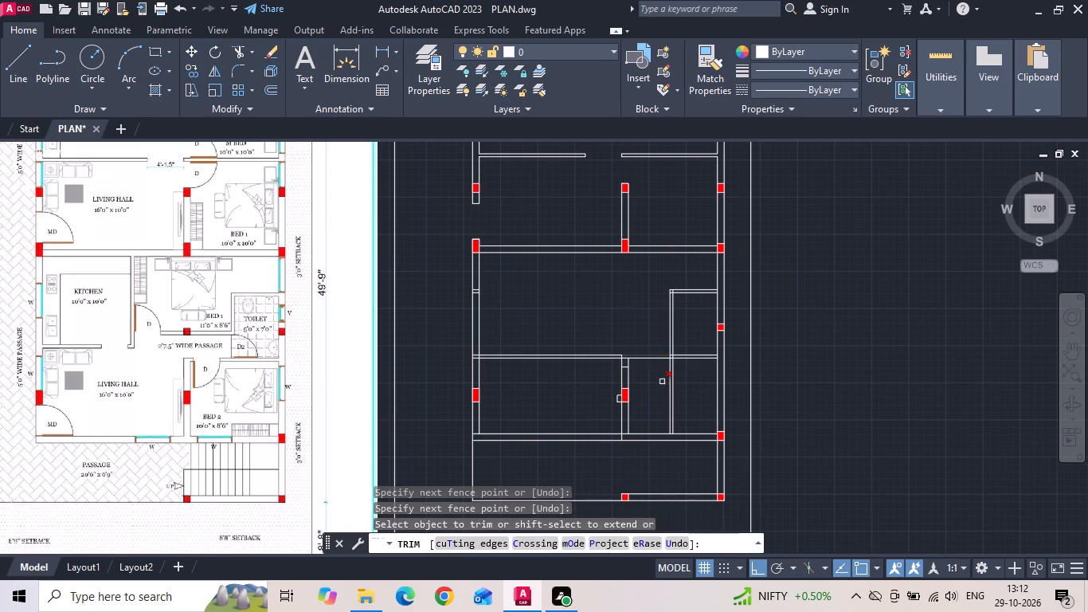
drag(664, 390, 683, 398)
drag(569, 383, 567, 351)
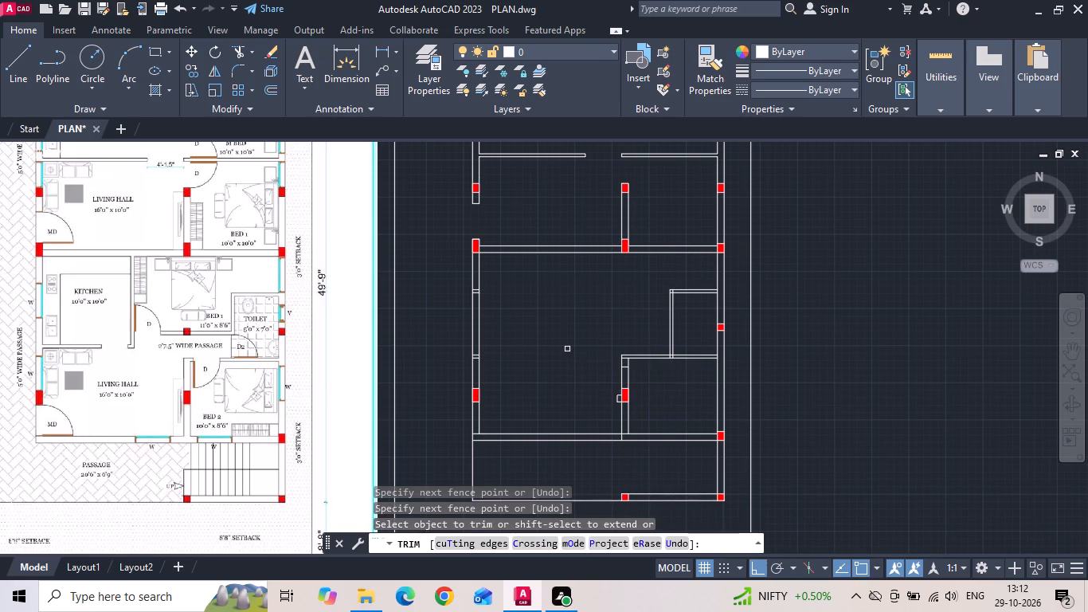
Trim the overlapping segments at the lower and upper junctions of the Living Hall/Bed 2 wall, including the short cross line.
scroll(593, 421, up, 2)
click(639, 437)
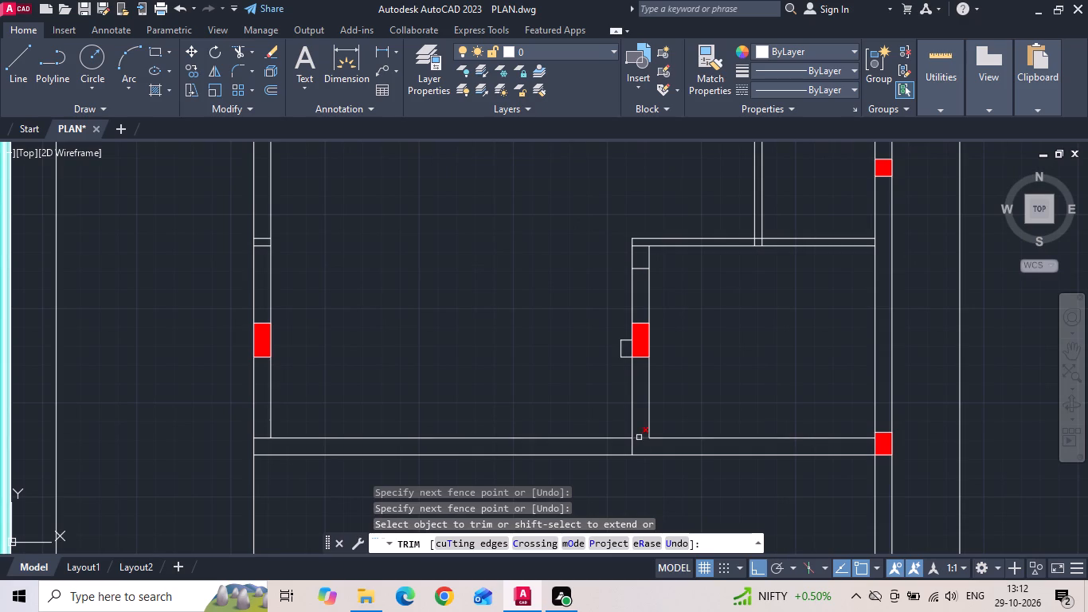
click(630, 449)
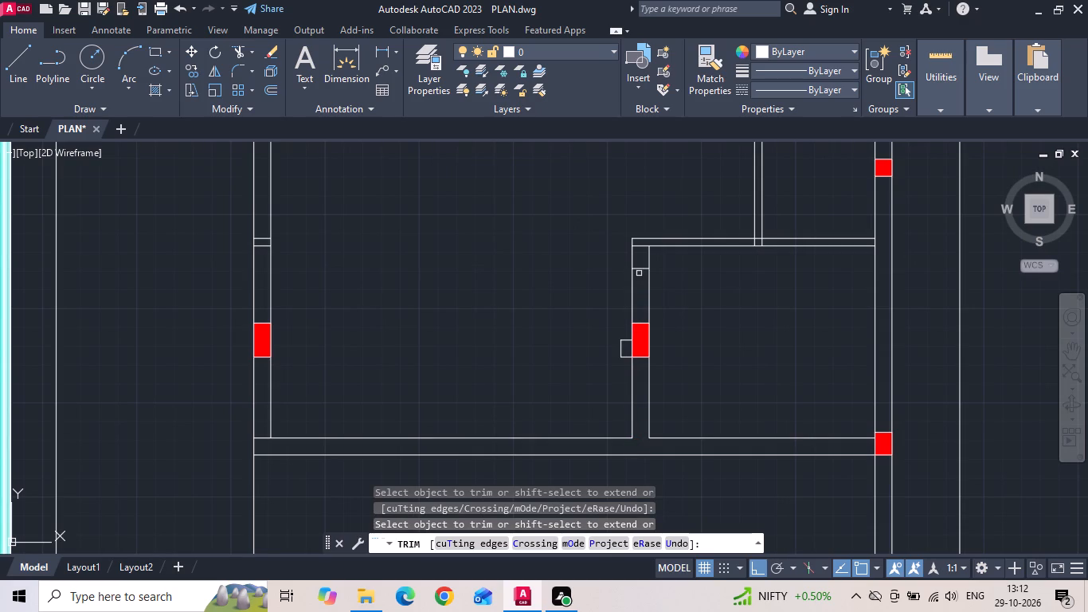
click(639, 273)
click(644, 244)
Trim the overlaps where the Bed 2 partition meets the toilet's side wall and the right exterior wall.
middle_drag(722, 292, 710, 356)
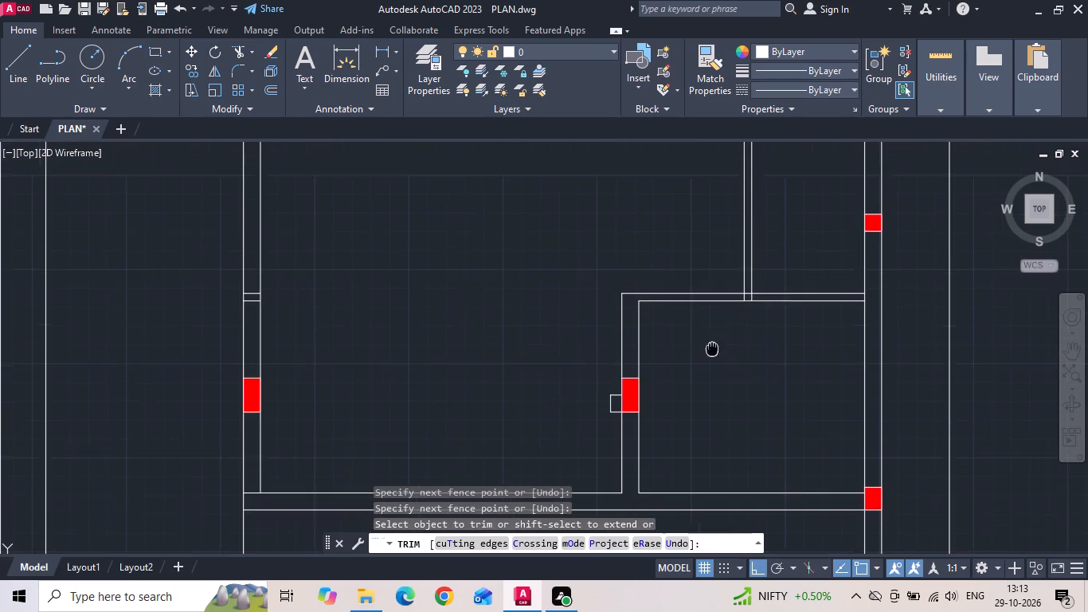
middle_drag(710, 356, 710, 359)
scroll(700, 406, down, 1)
scroll(710, 339, up, 2)
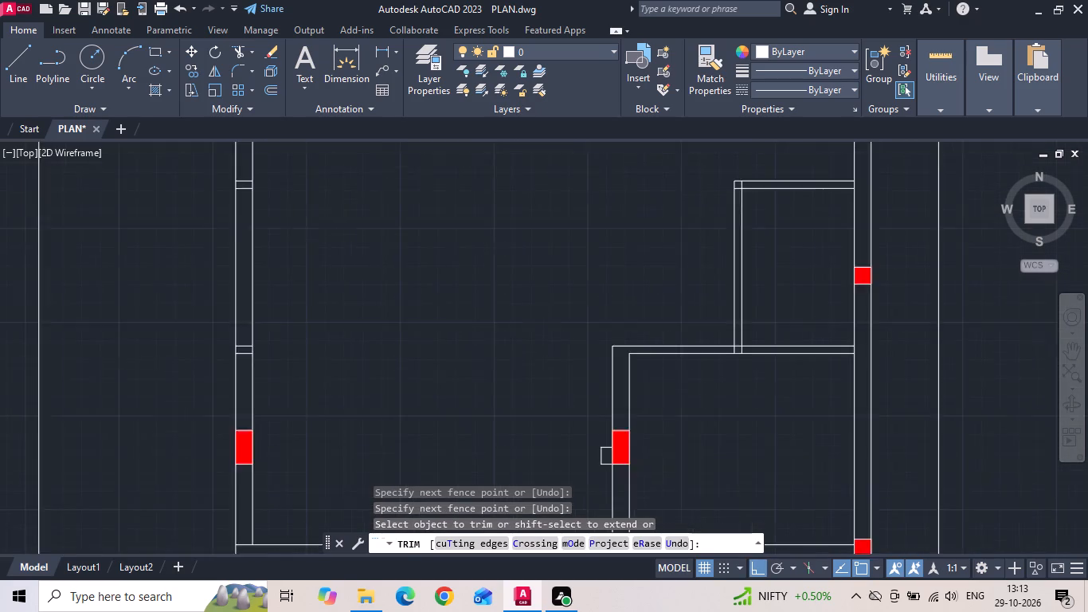
click(746, 355)
click(761, 353)
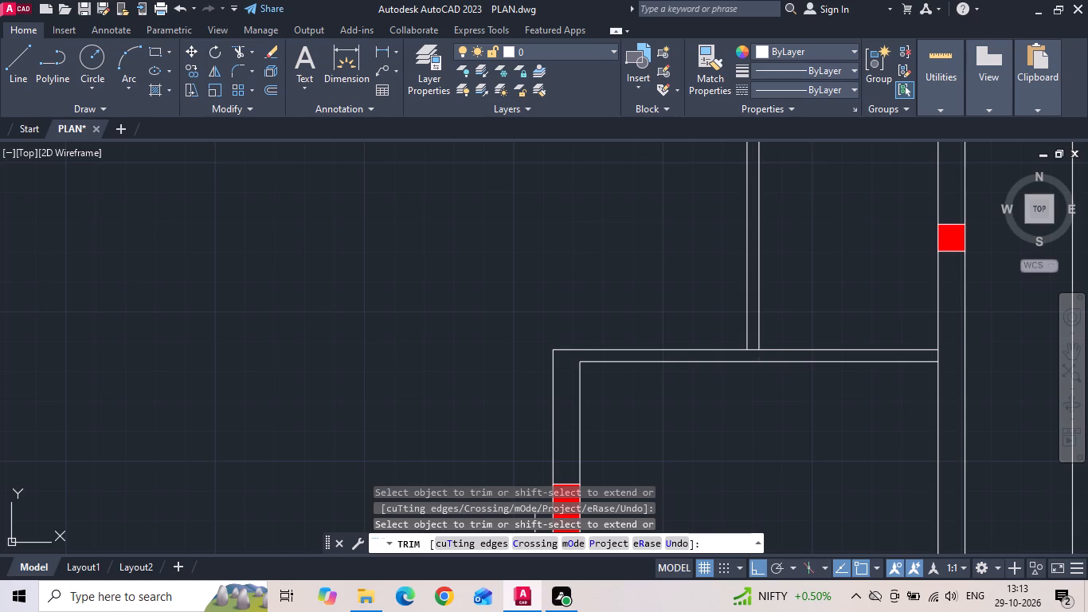
click(938, 355)
scroll(858, 402, down, 2)
key(Escape)
Offset the upper line of the Bed 2 partition upward by 2'6" to mark the passage width.
text(O 2')
key(6)
key(space)
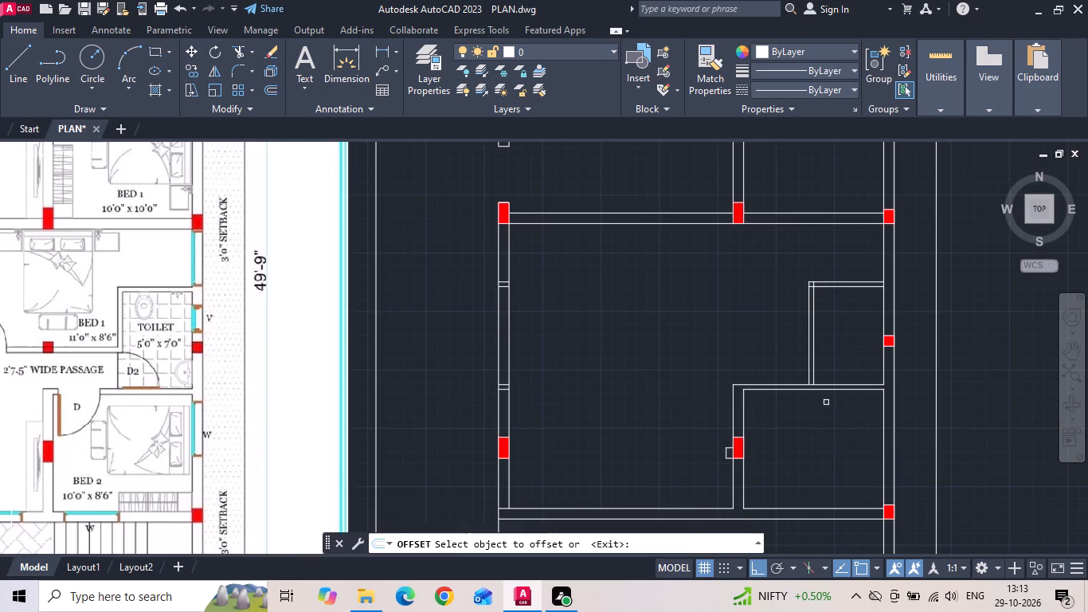
click(826, 382)
click(825, 369)
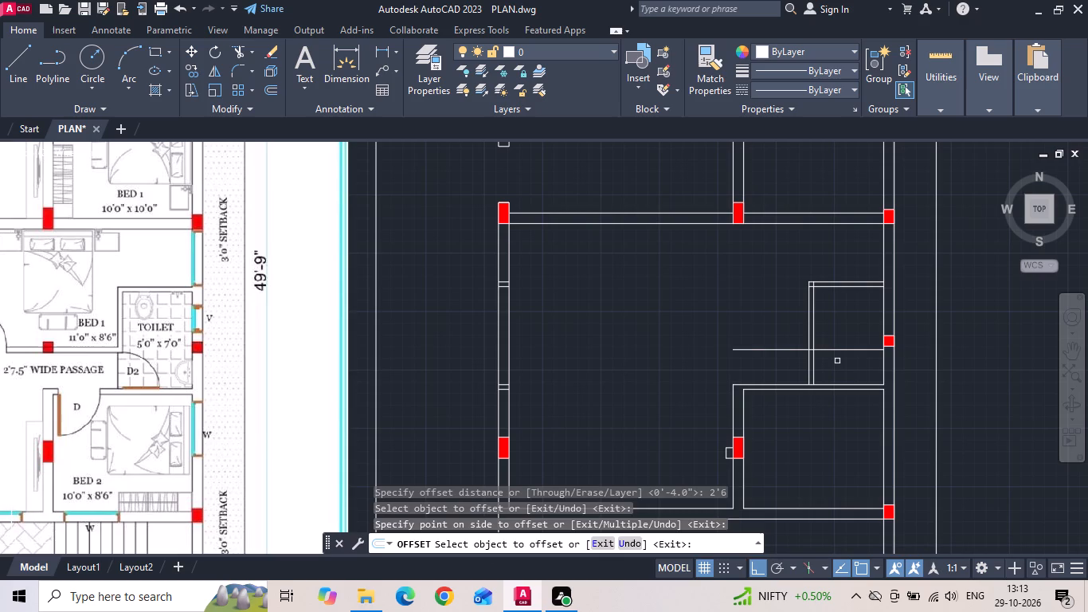
key(Escape)
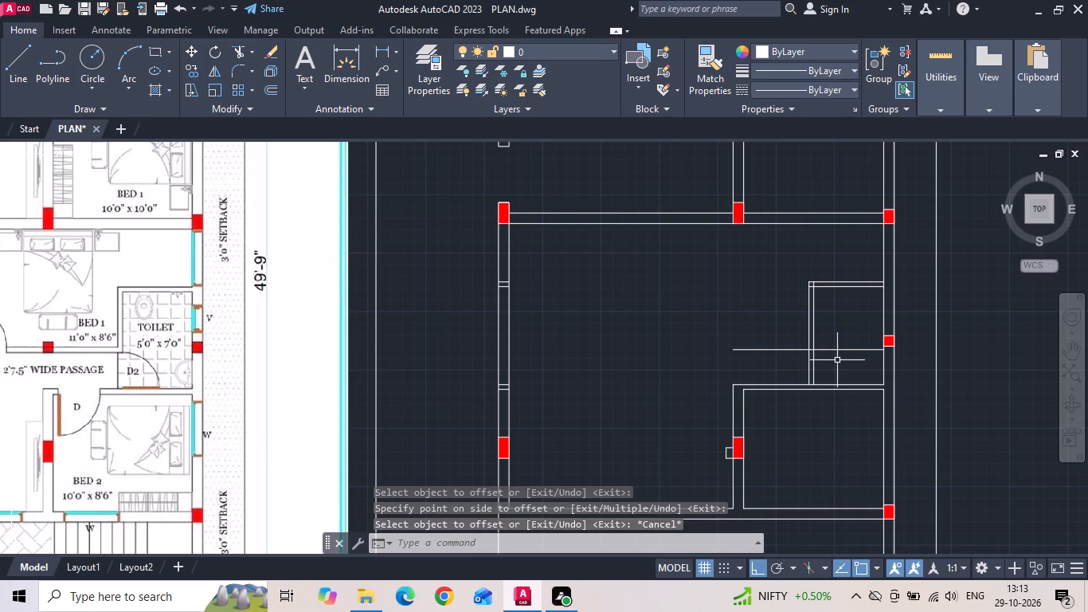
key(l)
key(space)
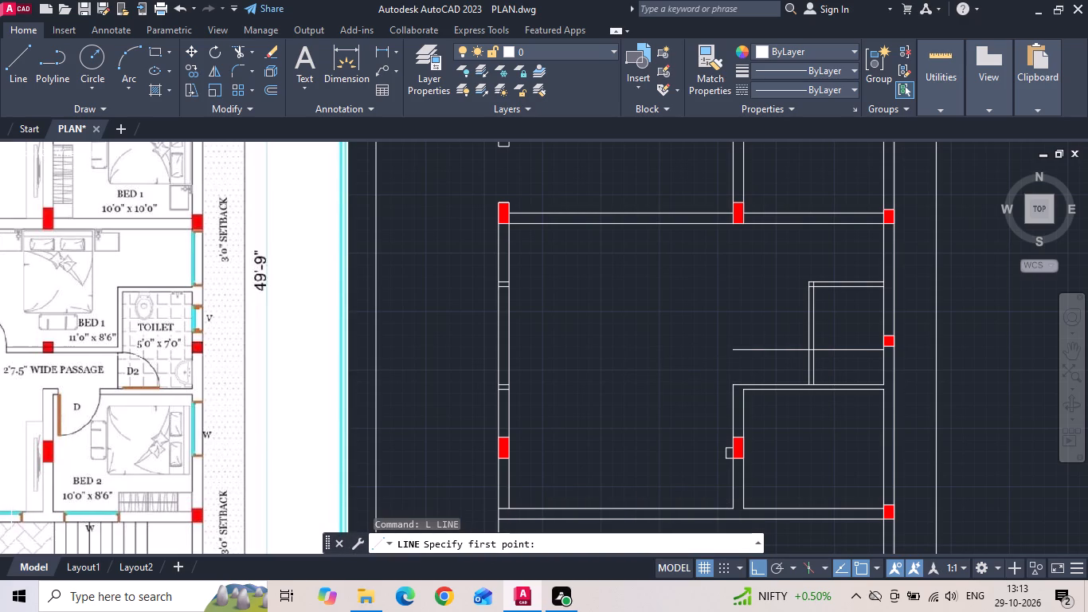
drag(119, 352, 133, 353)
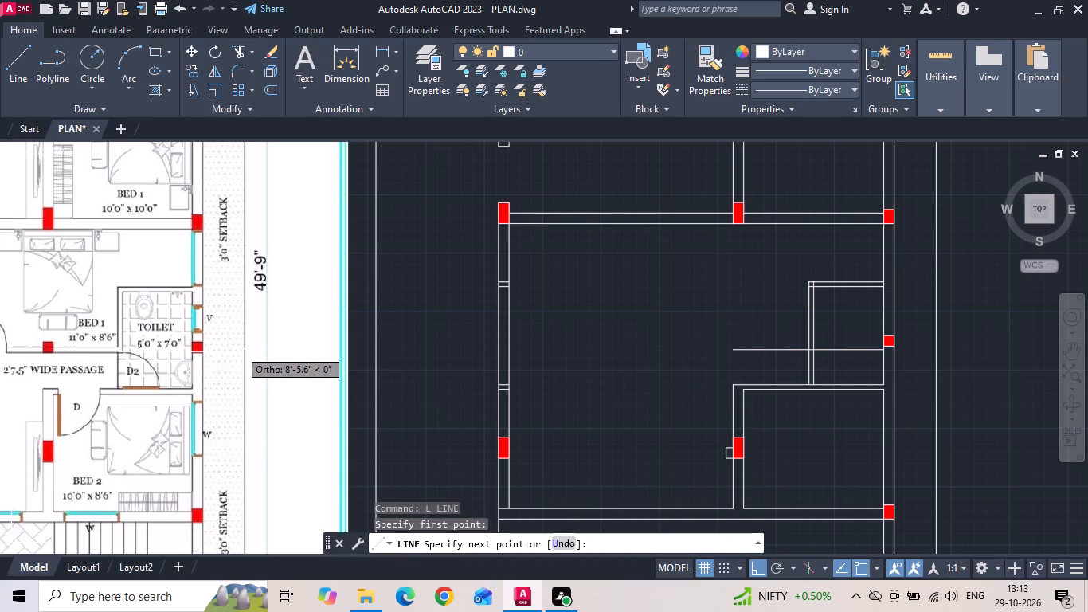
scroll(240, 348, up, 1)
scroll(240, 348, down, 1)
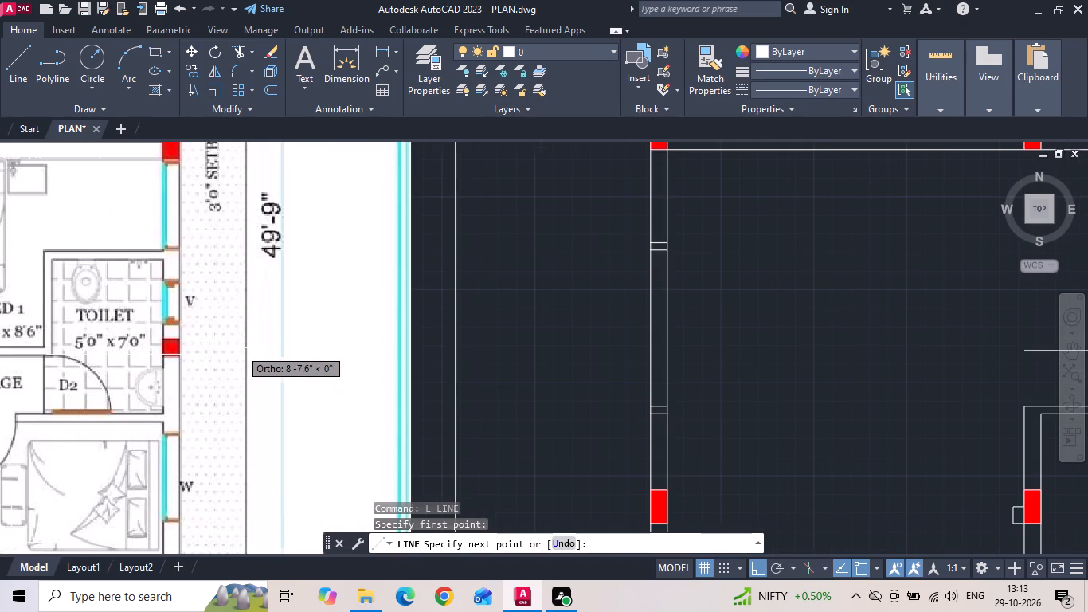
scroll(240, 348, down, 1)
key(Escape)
Measure the vertical distance from the new passage line up to the horizontal wall above Bed 1.
scroll(710, 362, down, 1)
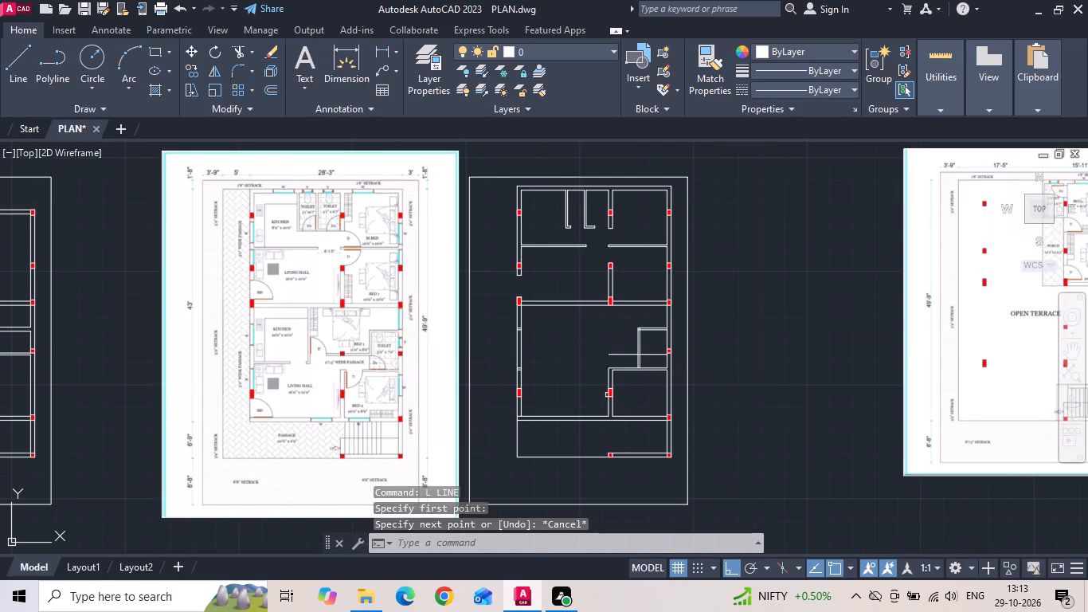
scroll(327, 371, up, 1)
scroll(326, 370, down, 1)
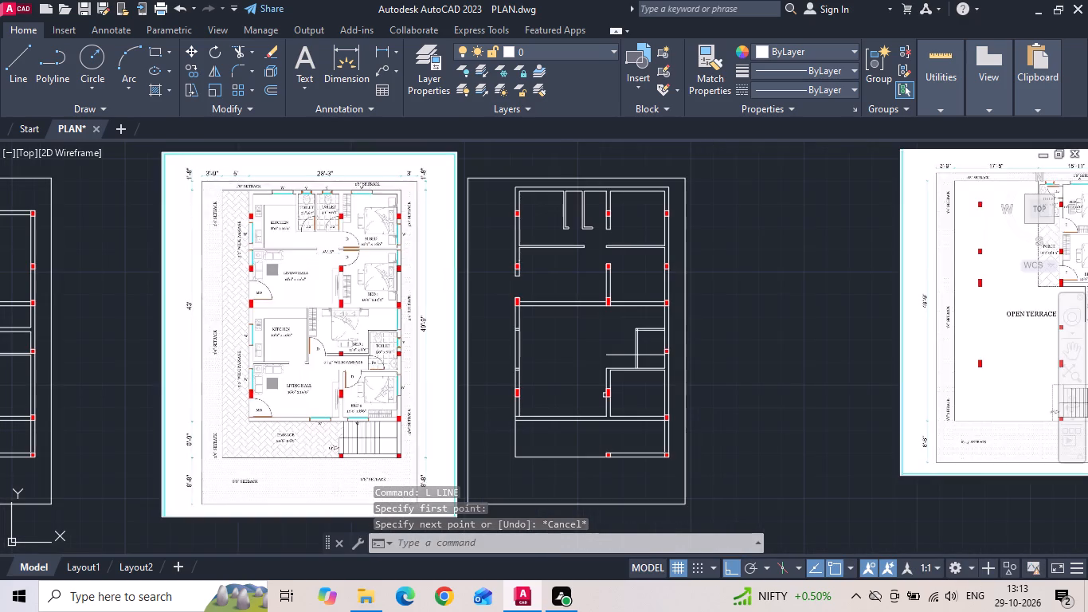
middle_drag(171, 387, 362, 371)
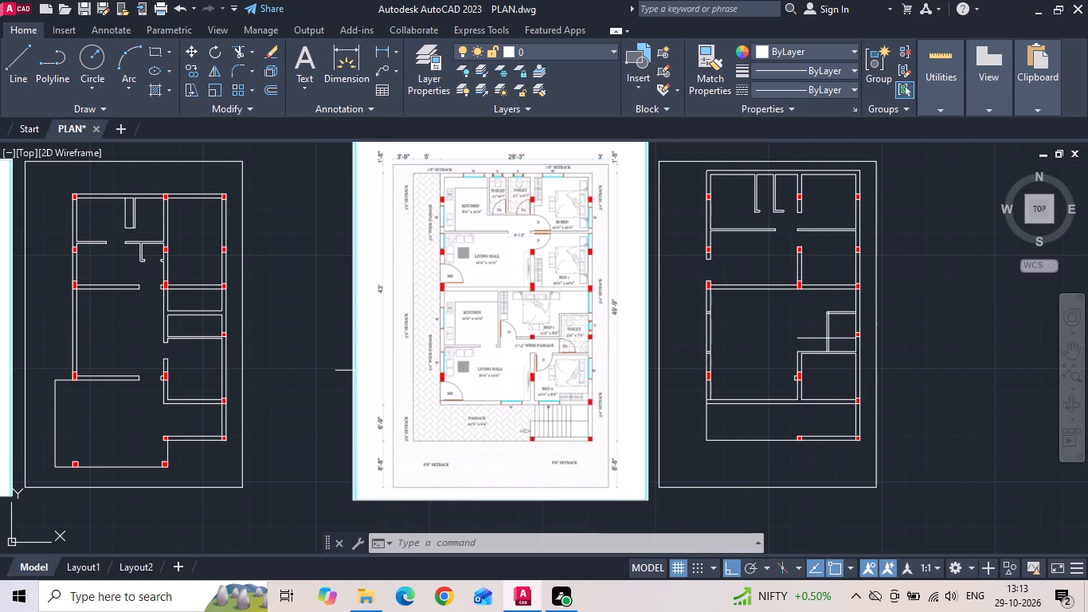
scroll(620, 333, up, 1)
scroll(504, 323, up, 1)
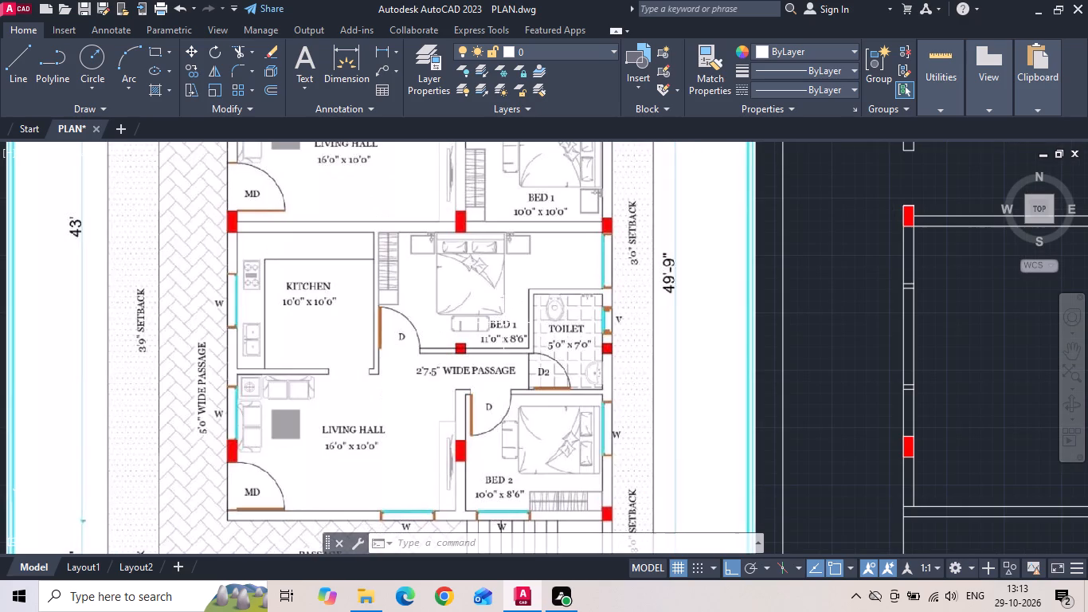
scroll(333, 324, down, 1)
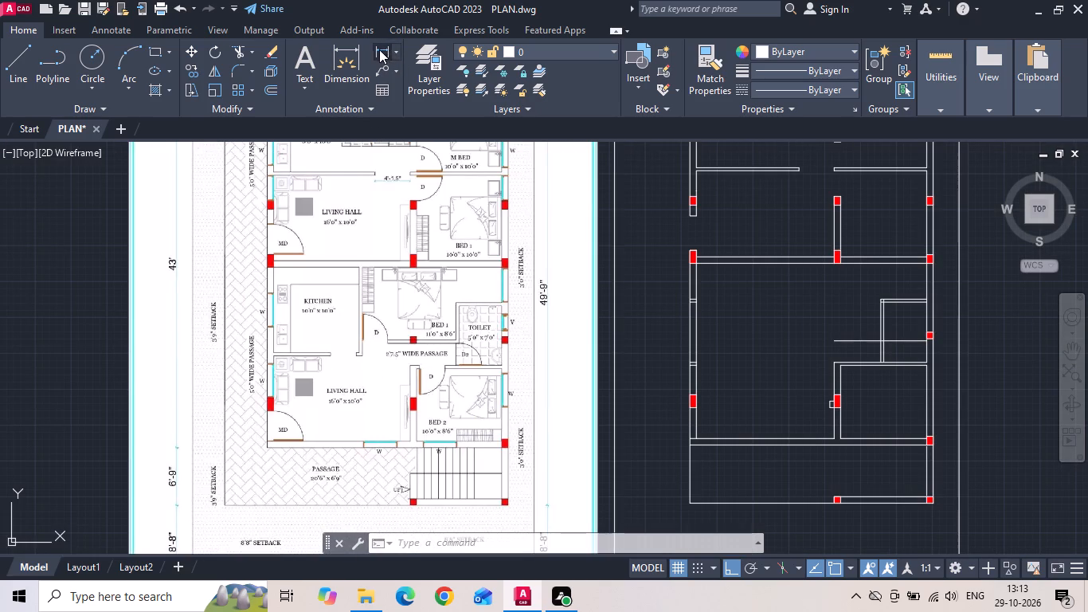
click(378, 49)
scroll(824, 314, up, 1)
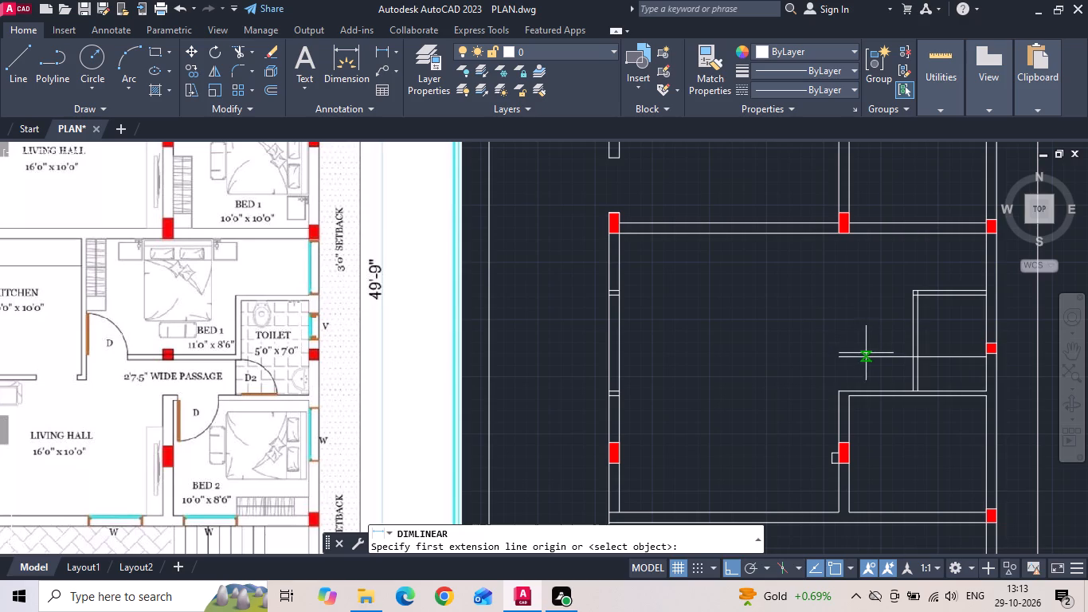
drag(867, 360, 867, 346)
click(860, 234)
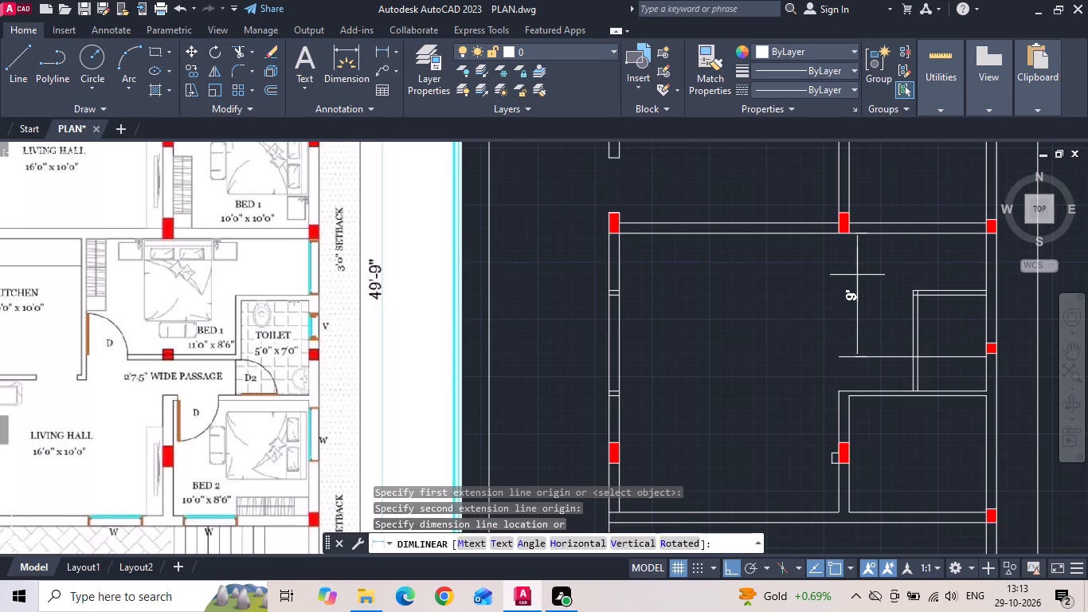
key(Escape)
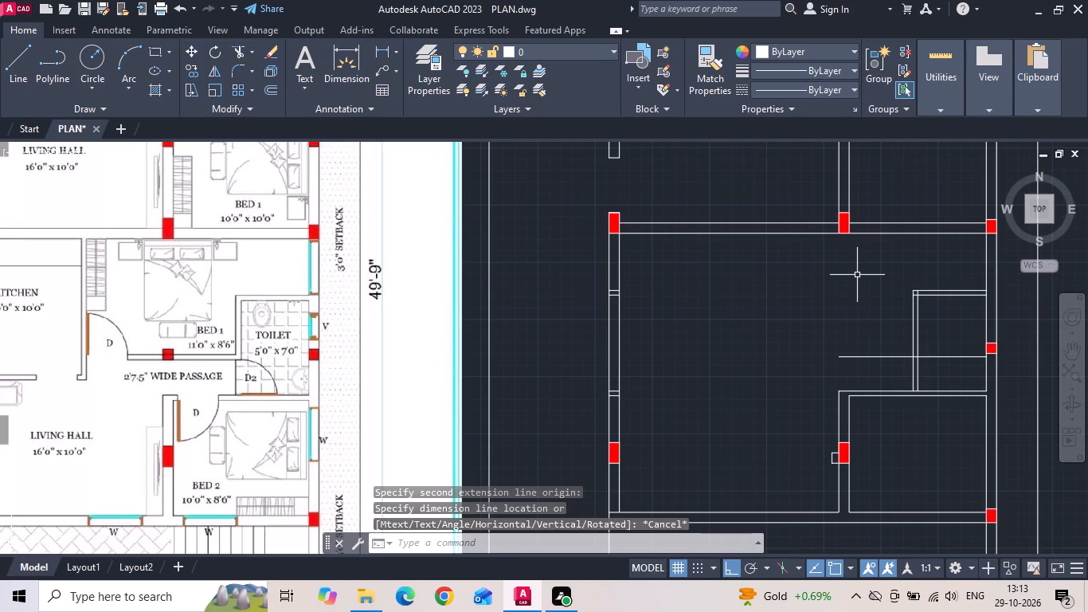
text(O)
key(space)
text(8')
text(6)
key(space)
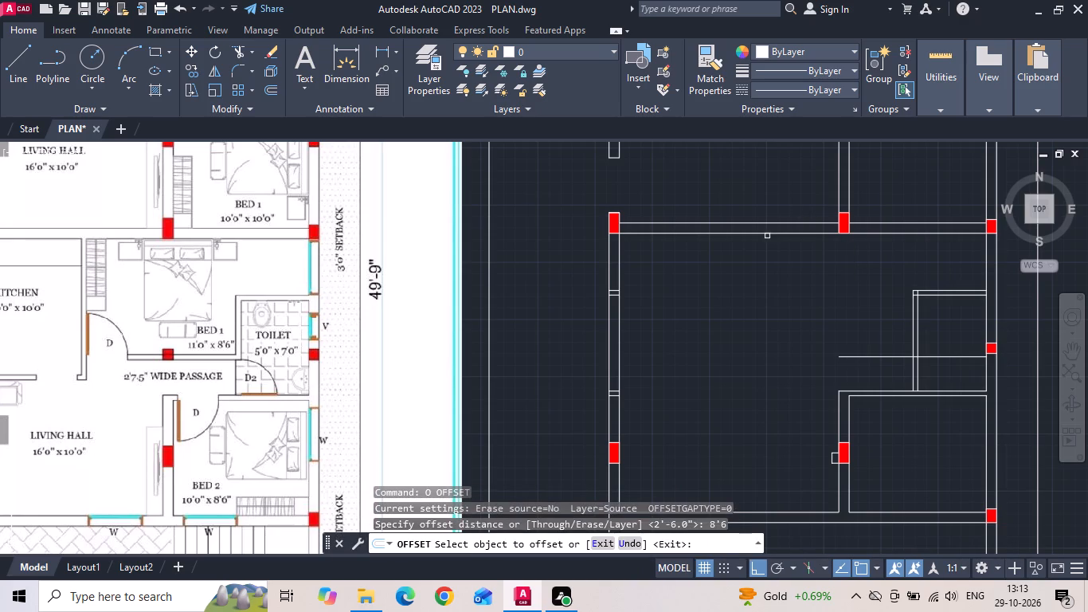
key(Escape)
Delete the short cross lines inside the lower unit's left wall.
drag(573, 277, 605, 328)
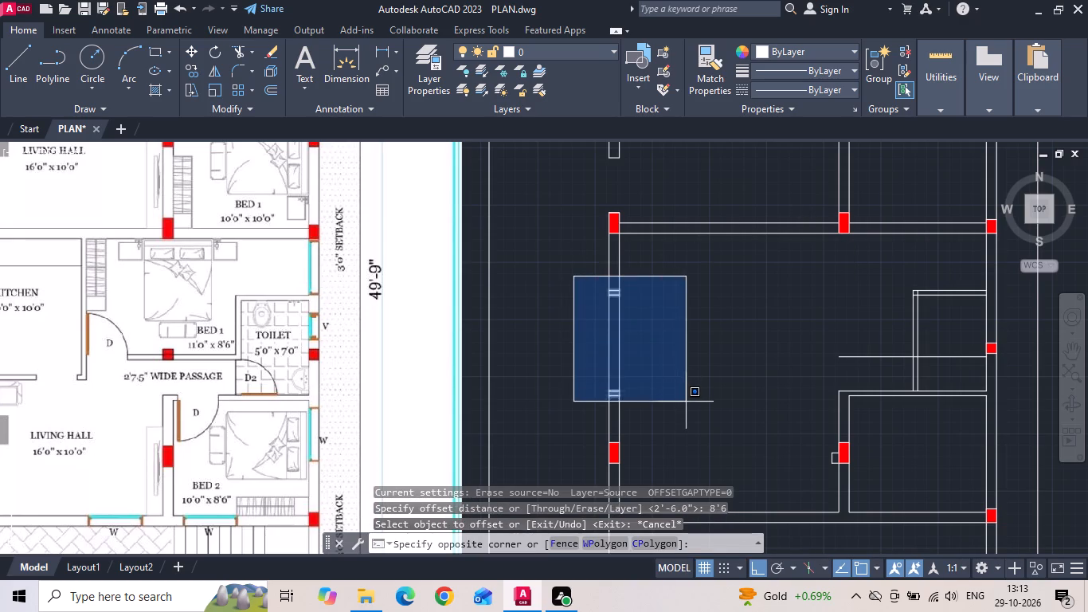
click(686, 404)
key(Delete)
Offset the lower line of the horizontal wall above Bed 1 downward by 8'6" to mark the room depth.
key(o)
key(space)
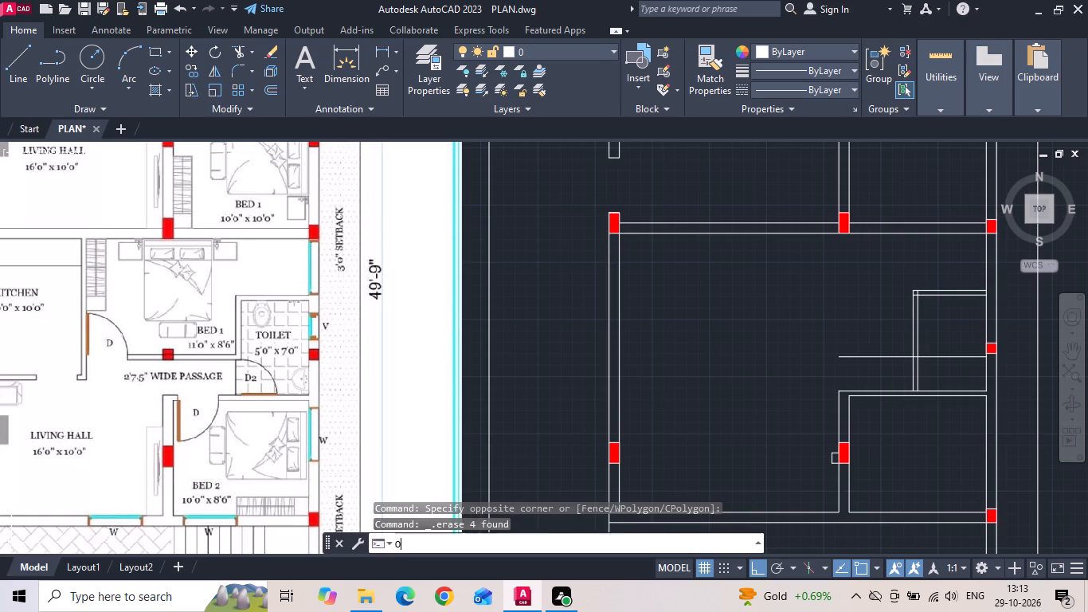
text(8')
text(6)
key(space)
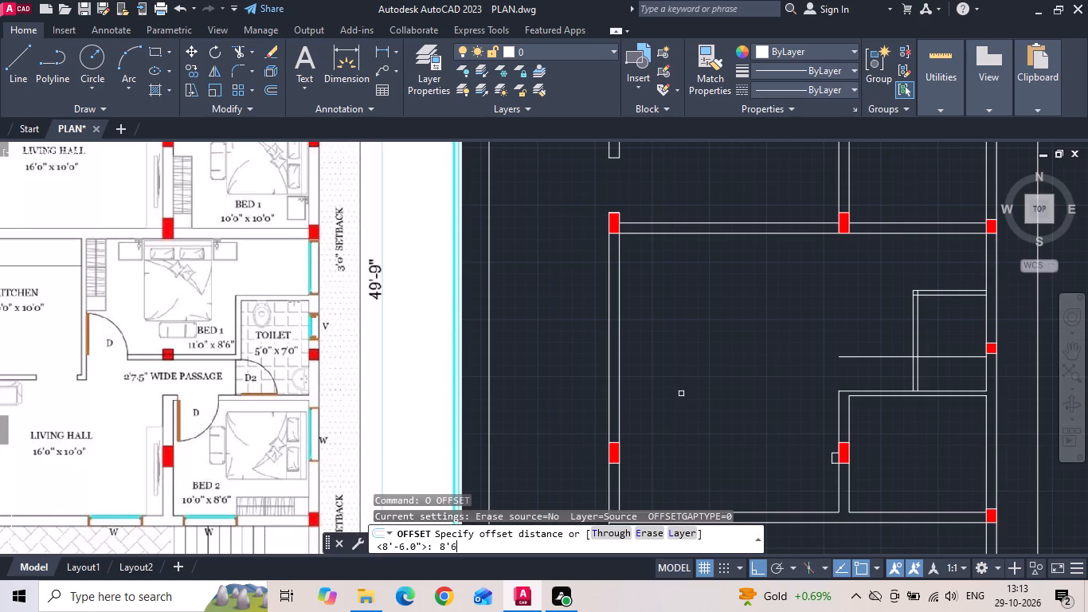
click(685, 232)
click(677, 288)
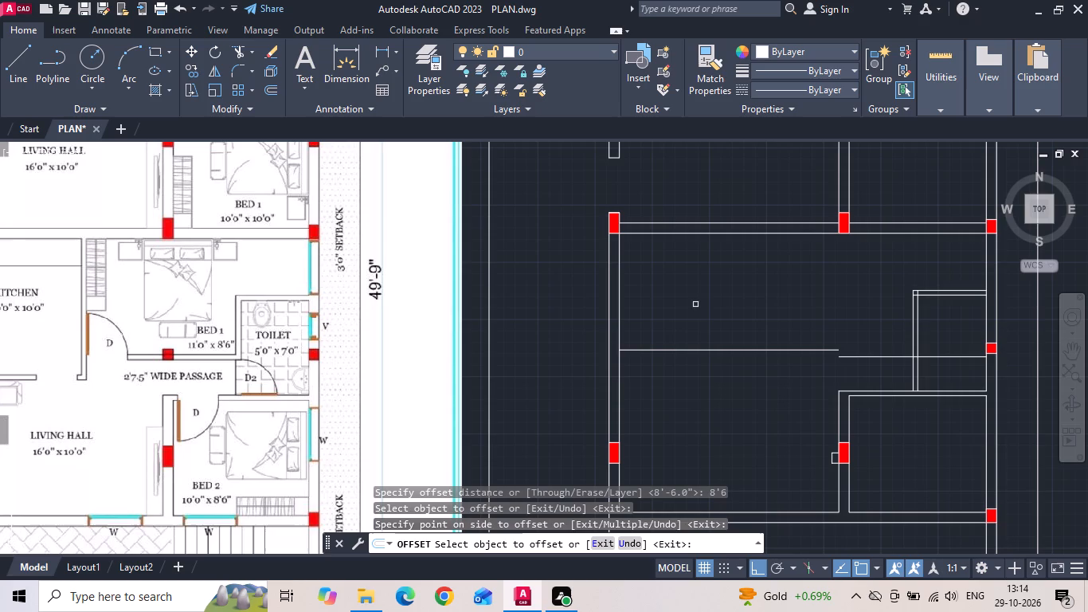
key(Escape)
Extend the new Bed 1 line to the toilet's side wall.
text(EX)
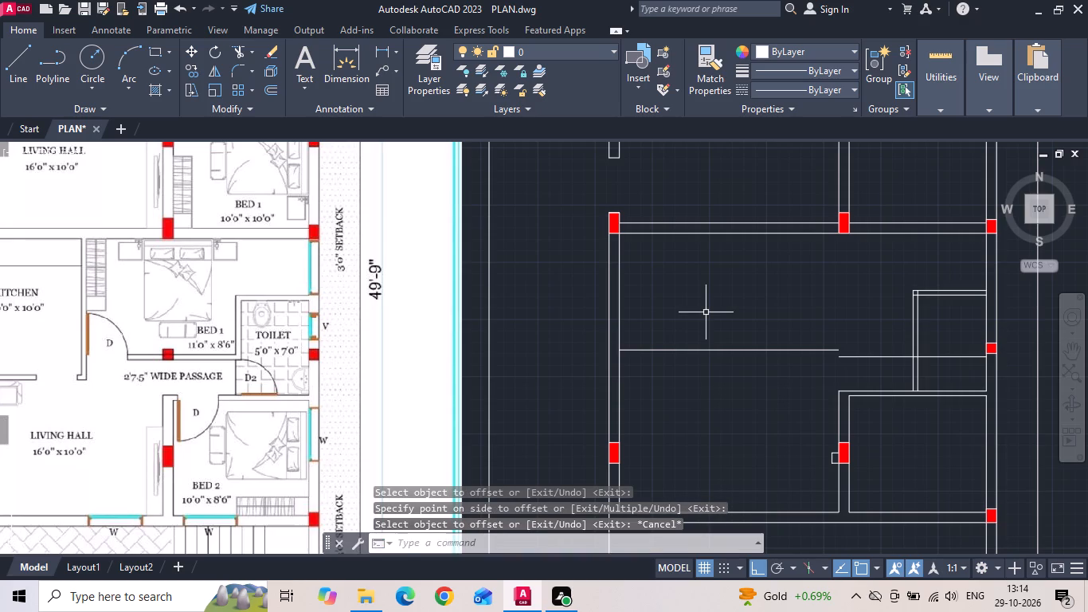
key(space)
key(space)
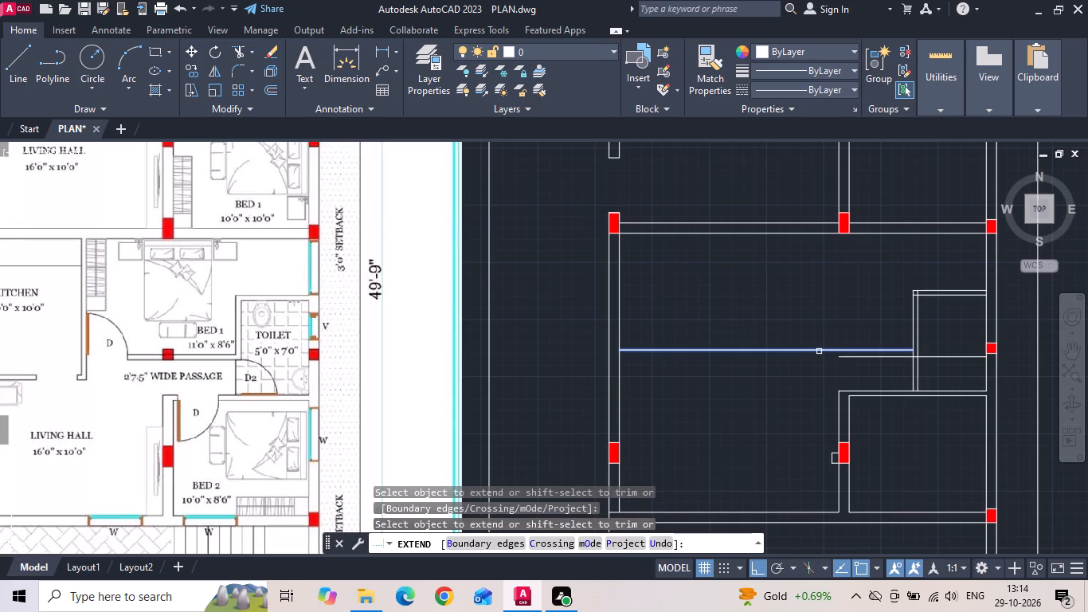
click(819, 351)
key(Escape)
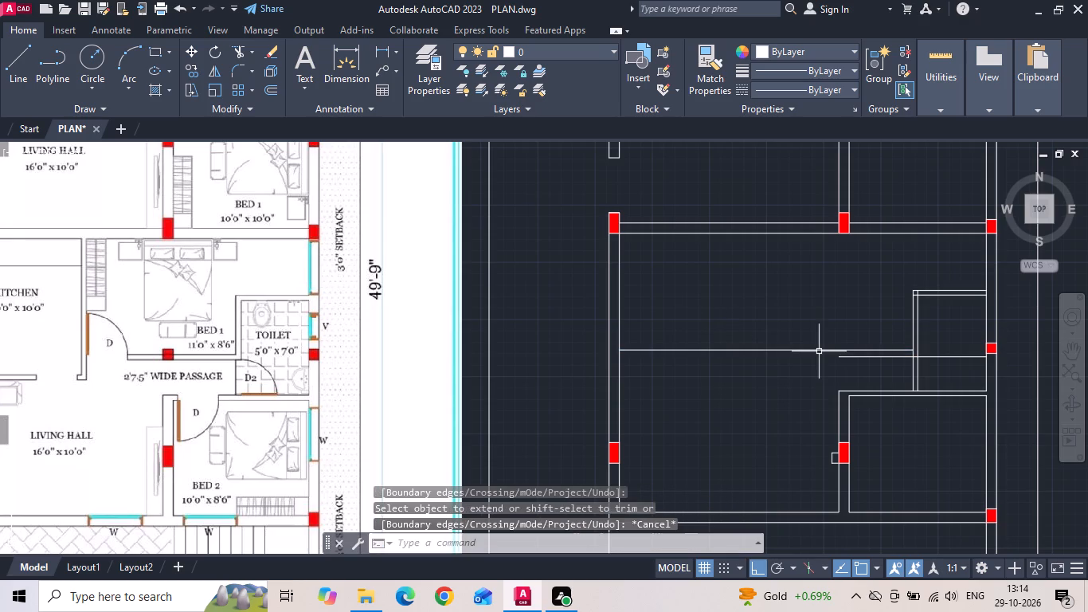
Save the drawing.
key(ctrl+s)
key(ctrl+s)
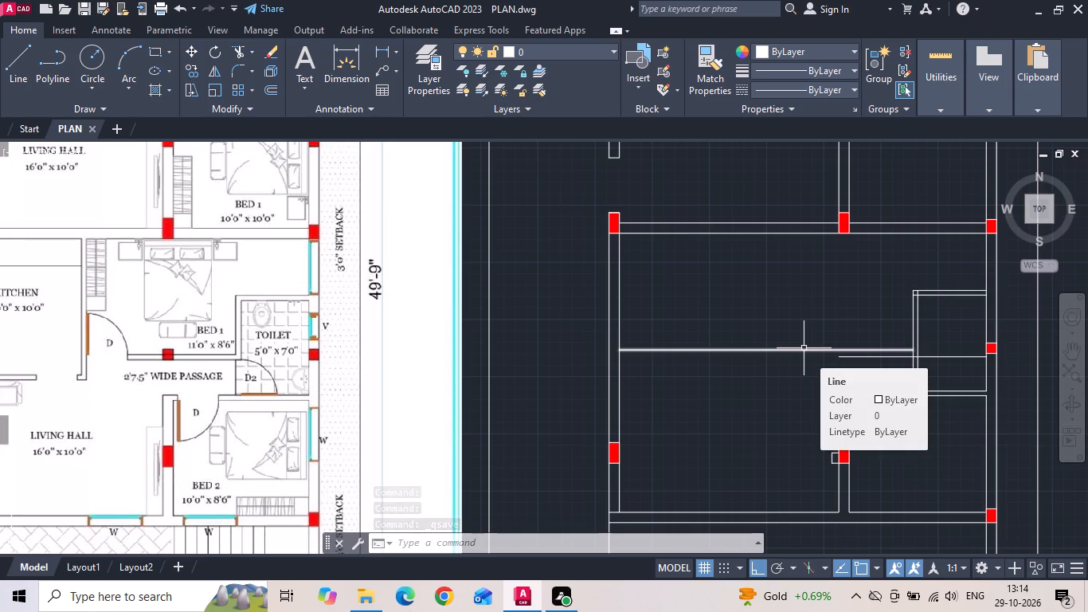
key(Escape)
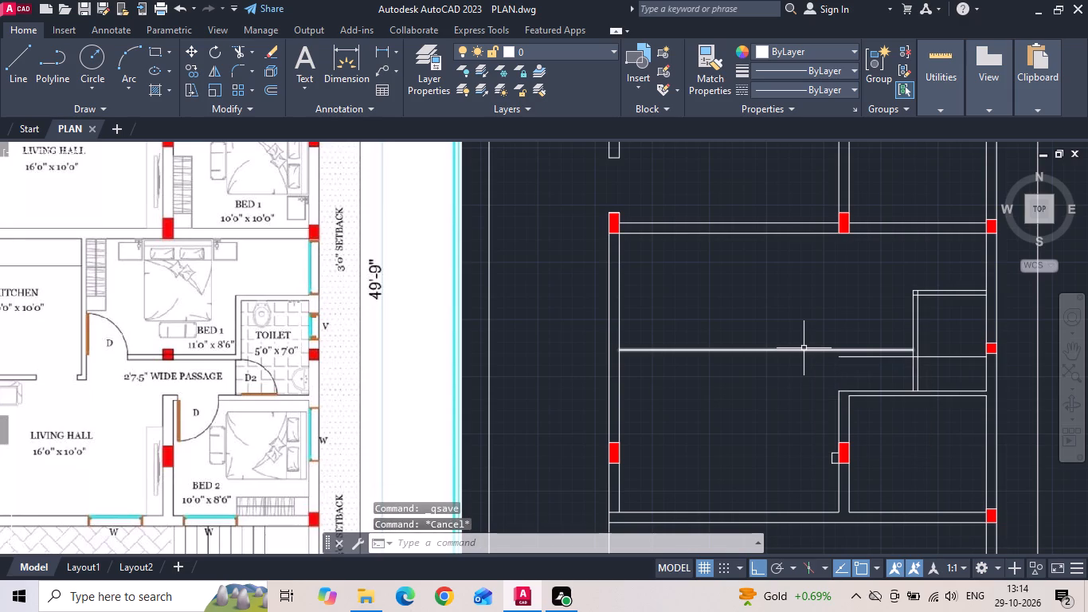
Add a vertical linear dimension between the new Bed 1 line and the horizontal wall above it.
click(380, 46)
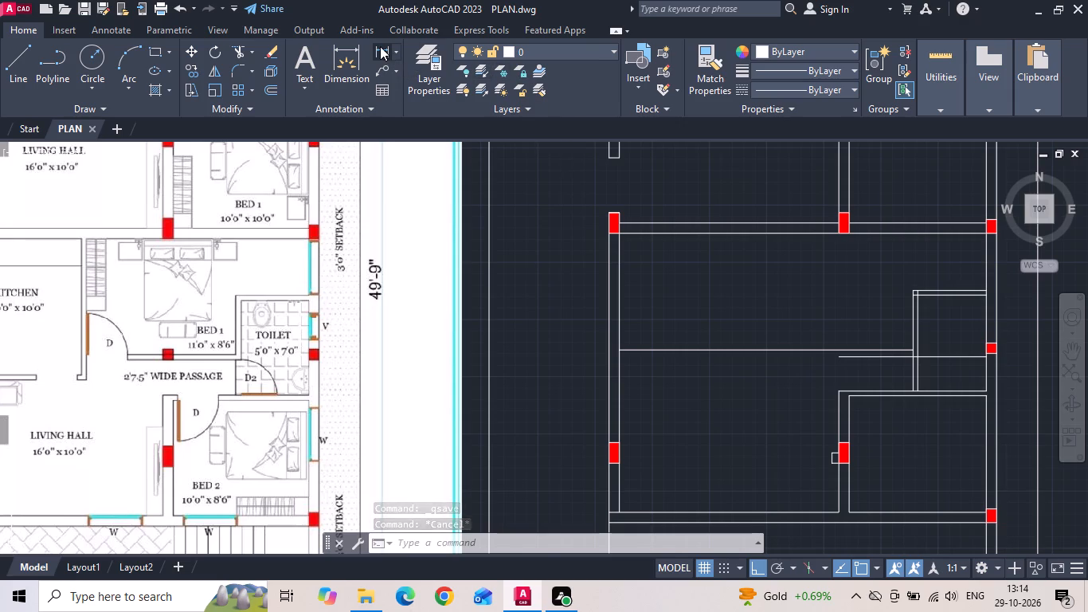
click(821, 352)
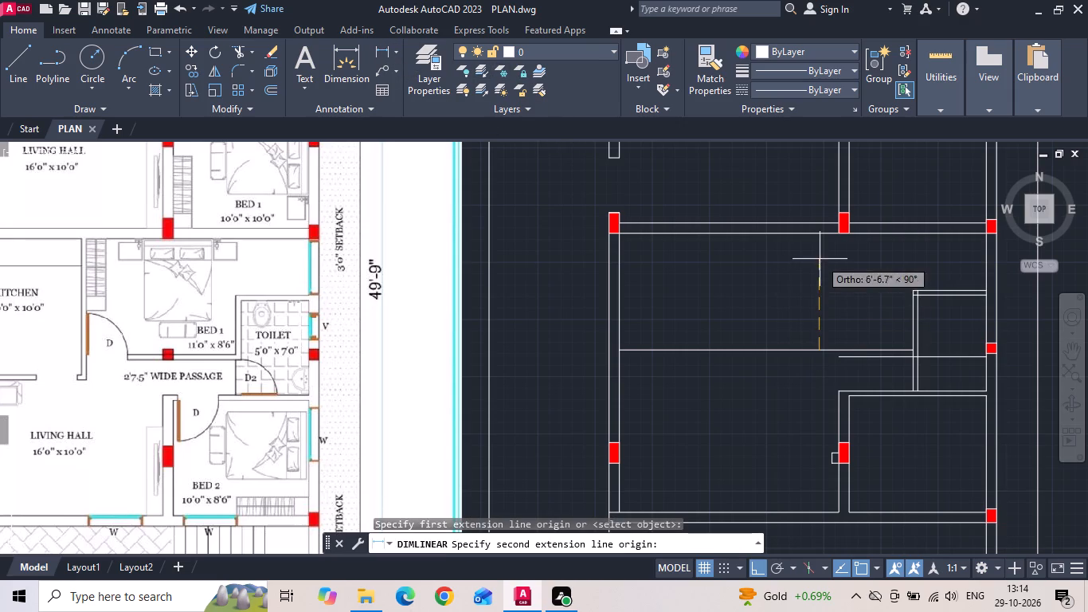
click(819, 235)
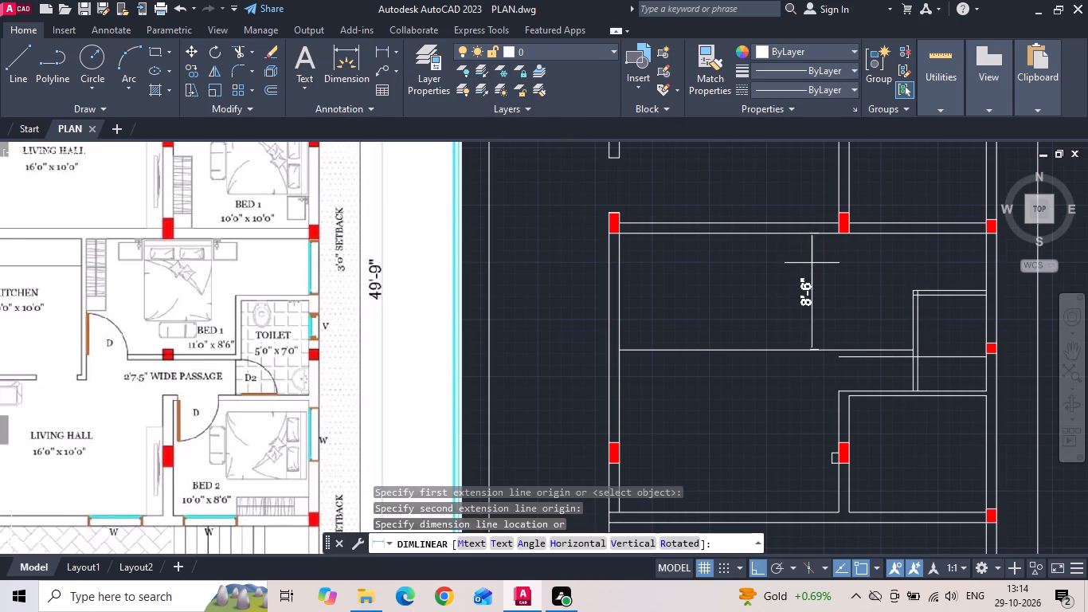
click(811, 266)
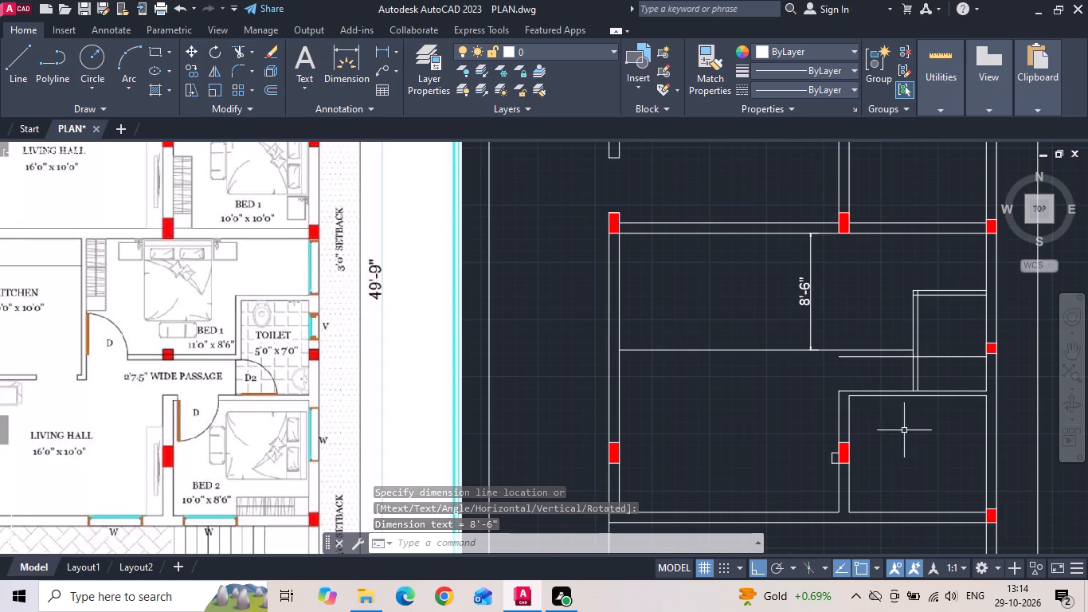
Add a vertical linear dimension inside Bed 2 between its bottom wall and its upper partition.
key(space)
click(897, 509)
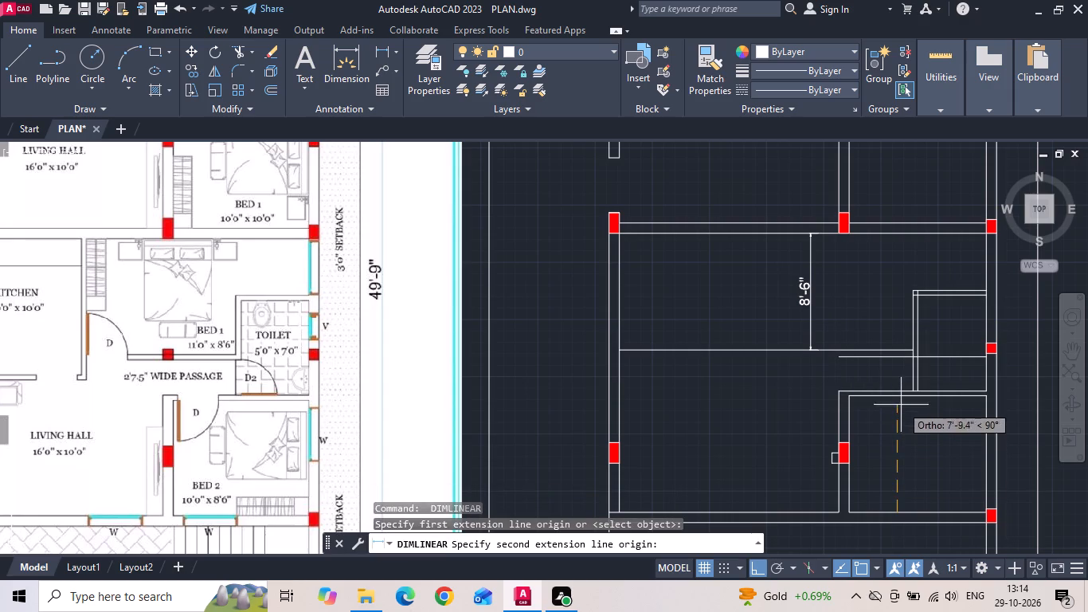
click(900, 402)
click(910, 445)
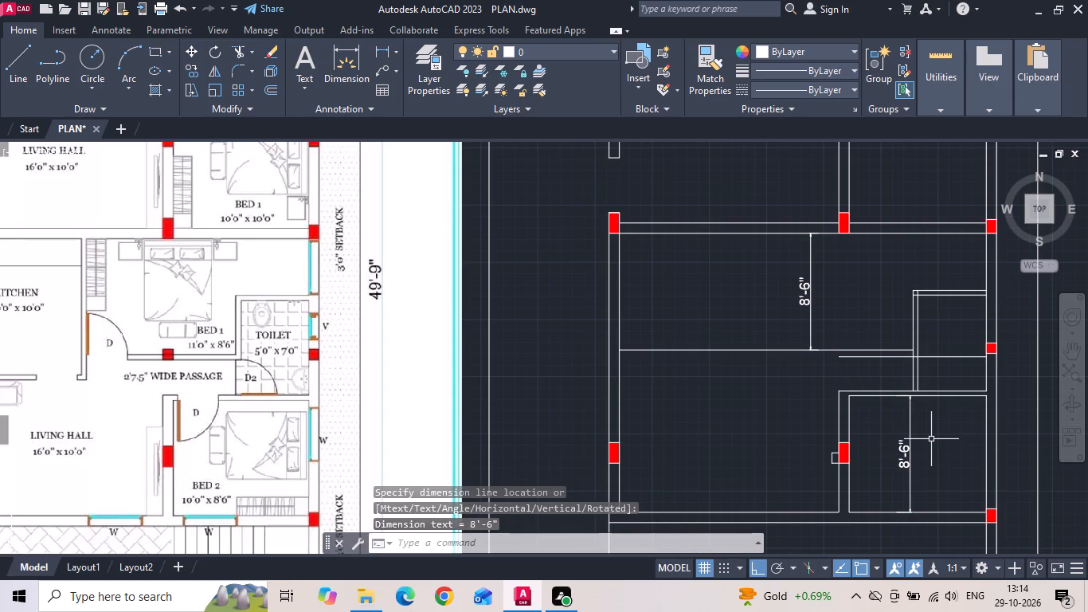
Measure the vertical gap between the new Bed 1 line and the passage line beside the toilet.
scroll(897, 321, up, 2)
key(space)
drag(883, 390, 883, 395)
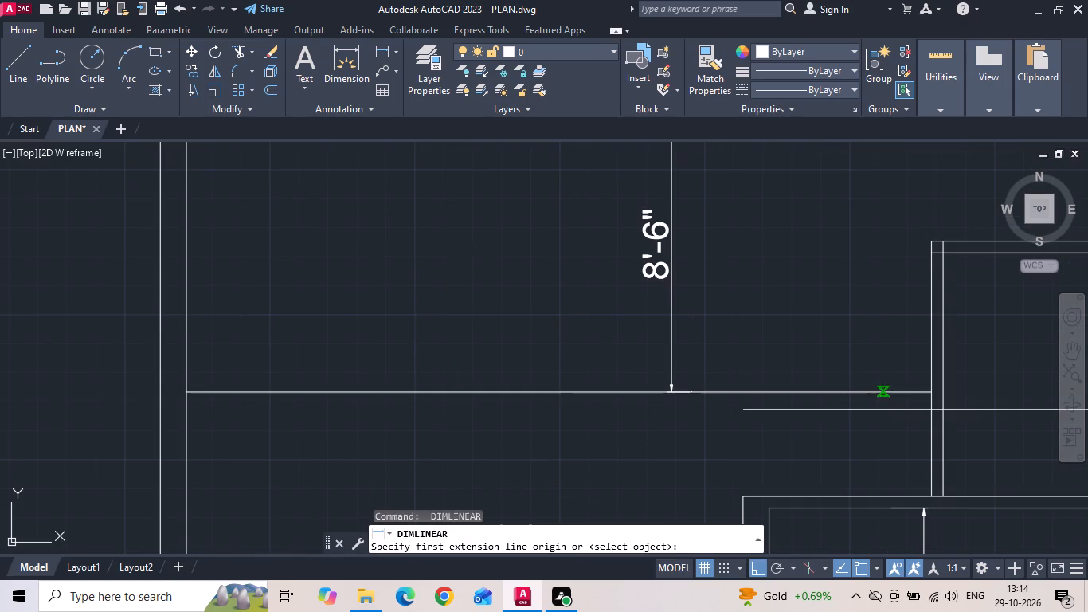
drag(883, 395, 884, 402)
click(885, 412)
key(Escape)
scroll(884, 410, down, 2)
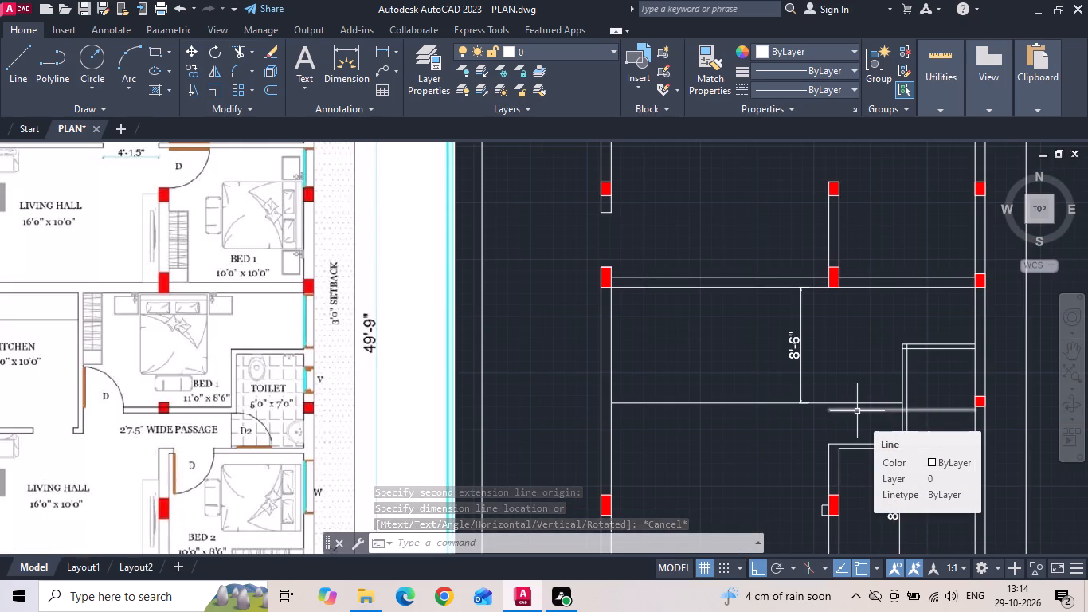
Measure the vertical distance from the Bed 2 partition's outer corner up to the new Bed 1 line.
click(377, 50)
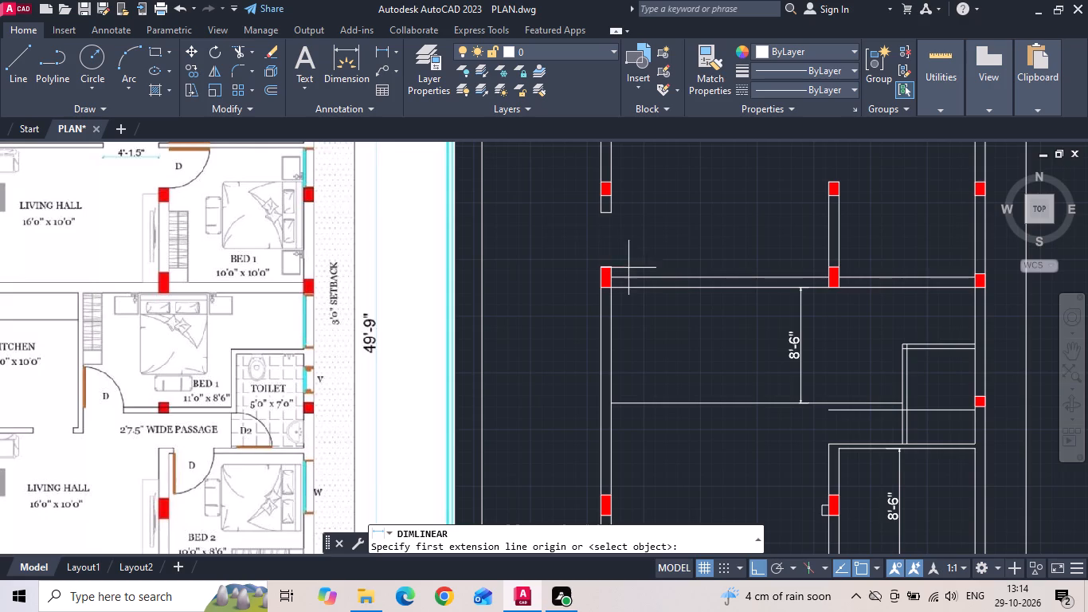
scroll(832, 447, up, 1)
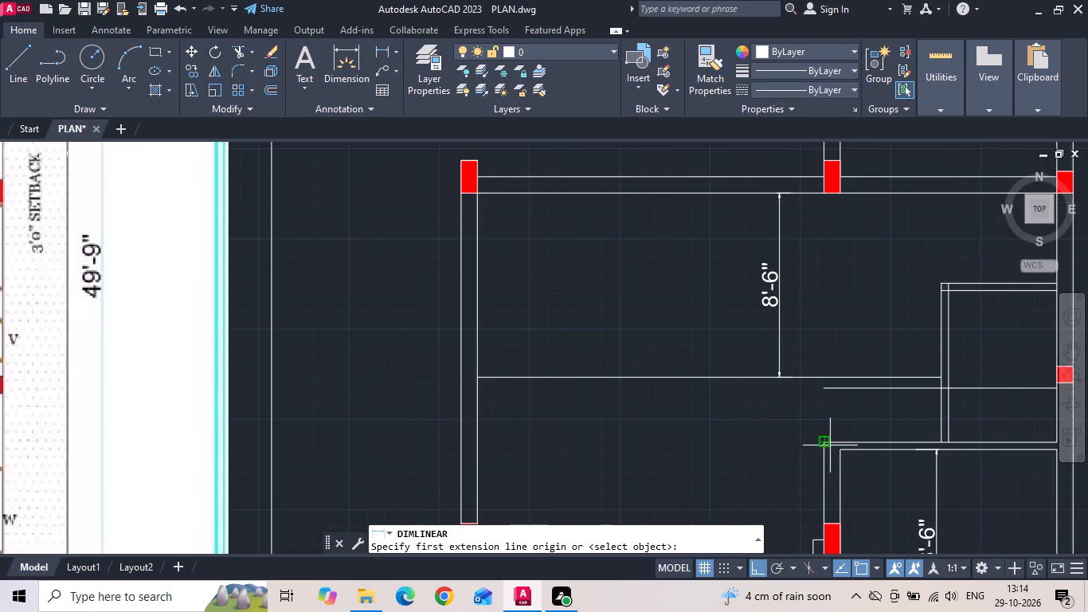
click(830, 445)
click(819, 378)
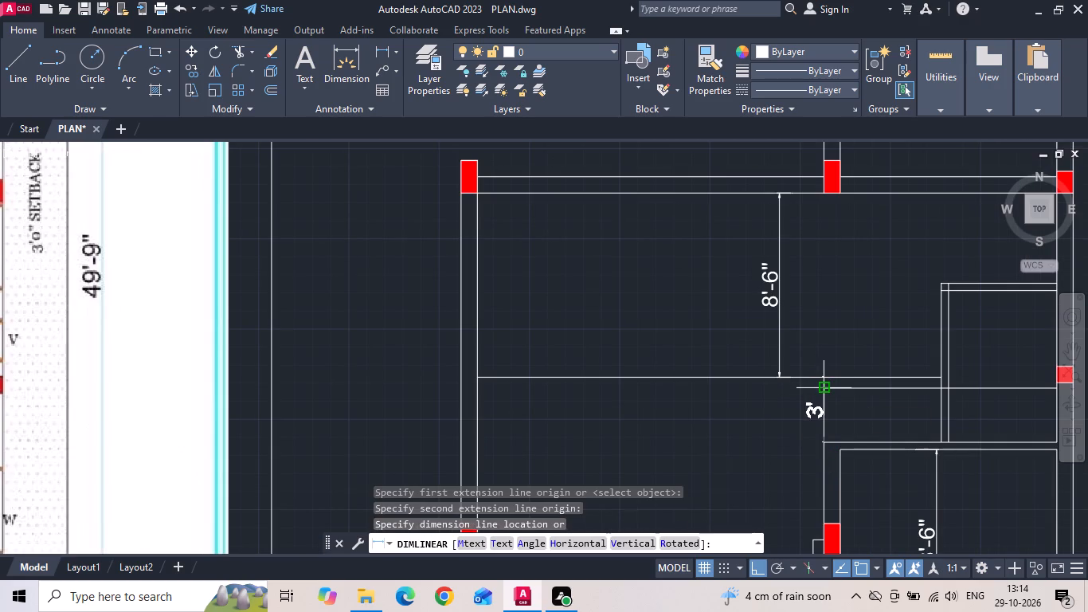
key(Escape)
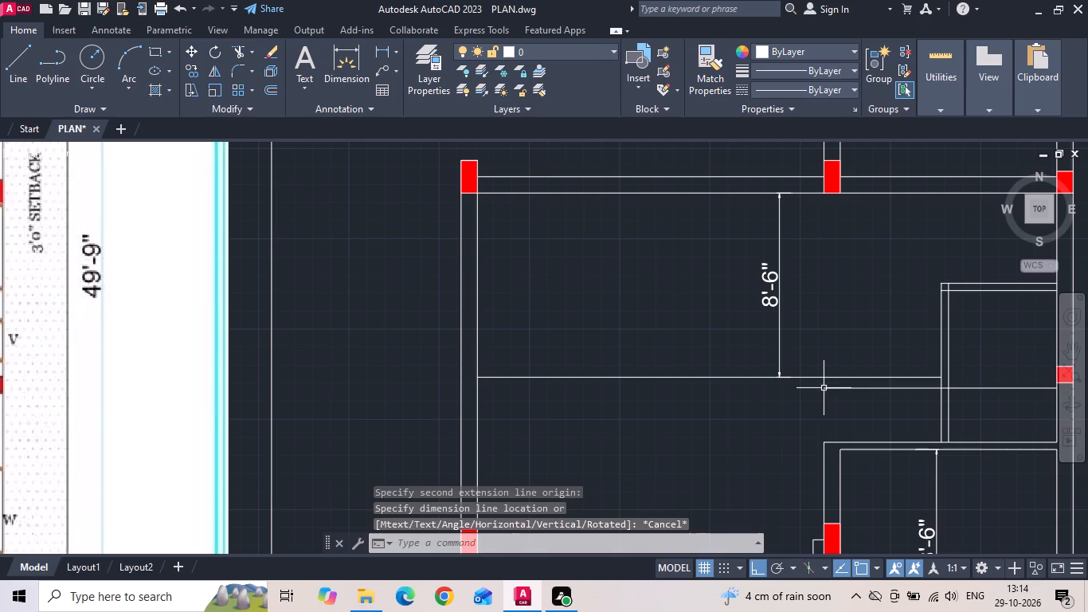
Offset the new Bed 1 line downward by 4" to form the partition's thickness.
text(O)
key(space)
text(4)
key(space)
scroll(824, 387, up, 1)
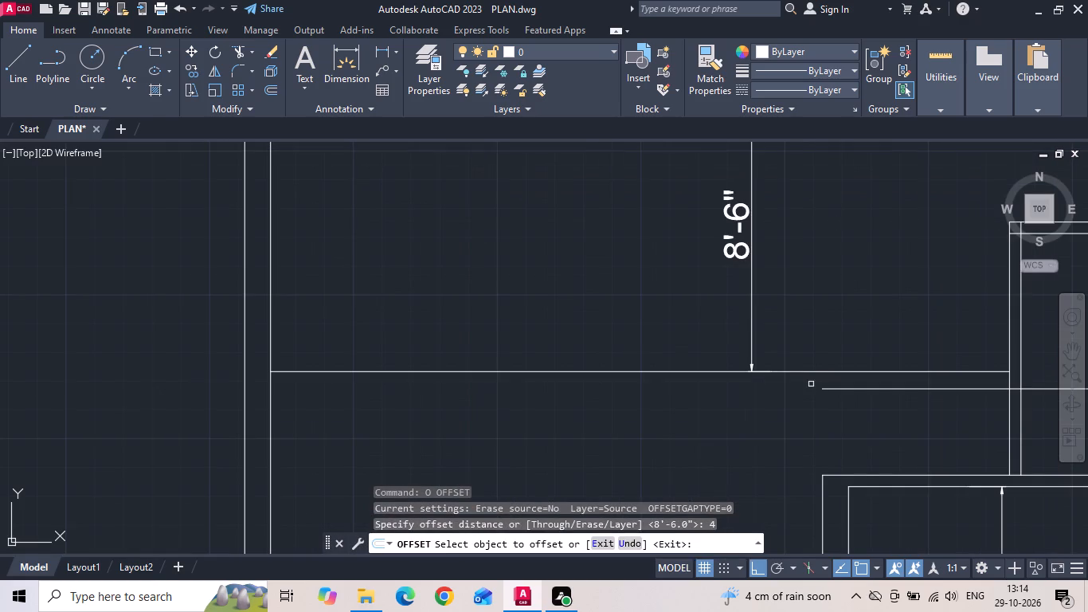
click(803, 372)
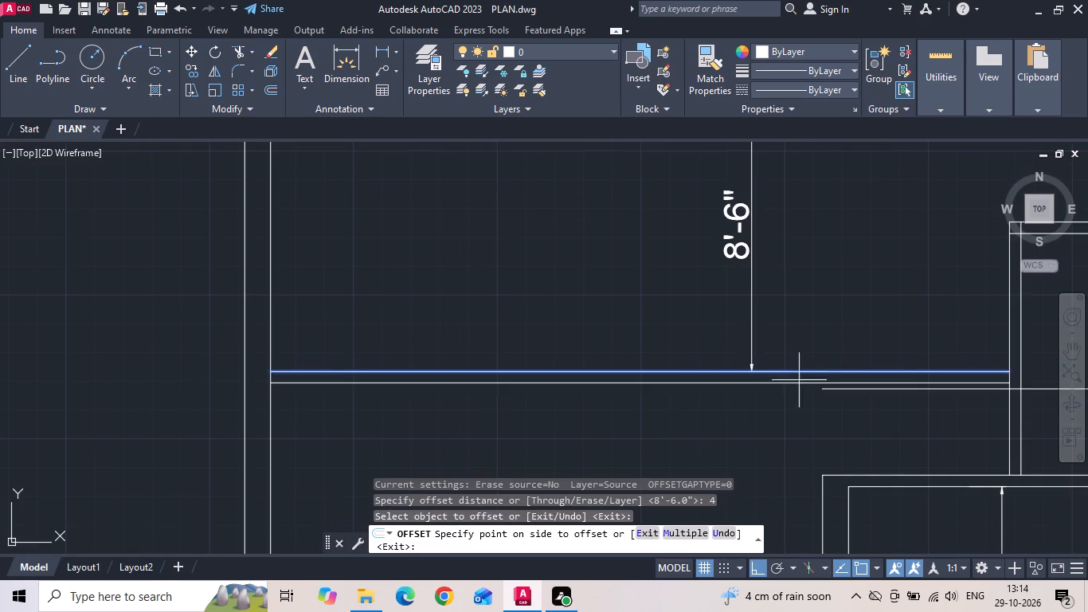
click(784, 393)
key(Escape)
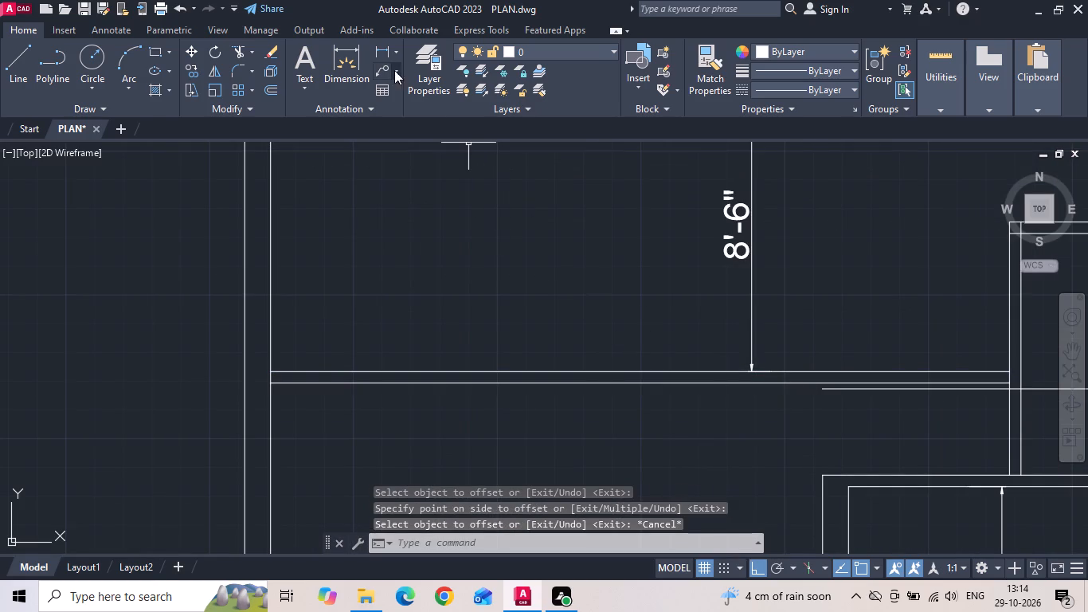
Measure the passage width from the Bed 2 partition's outer corner to the lower line of the new Bed 1 partition.
click(384, 49)
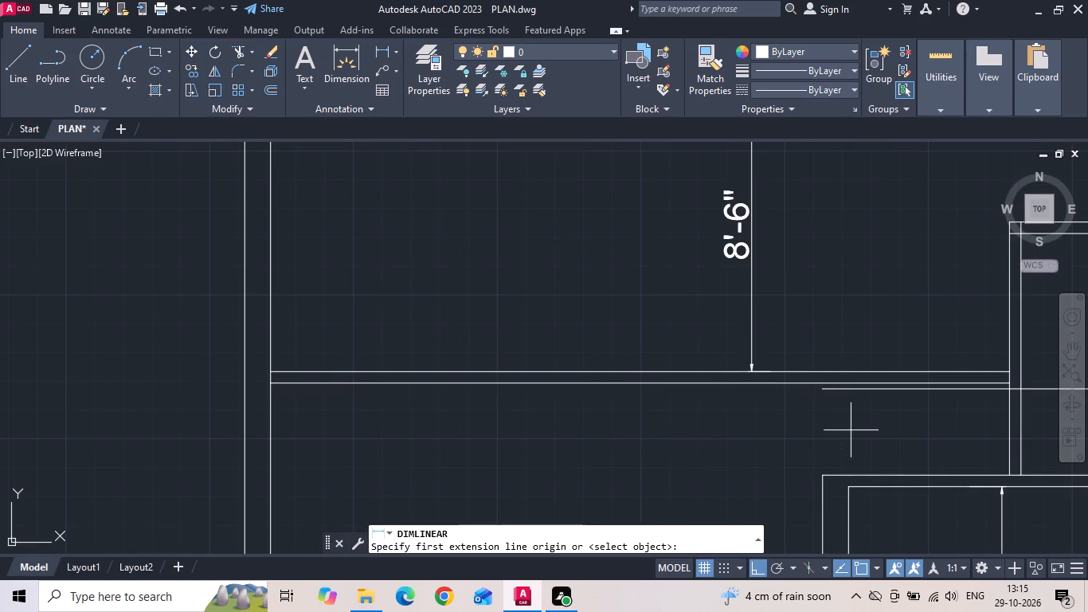
click(821, 477)
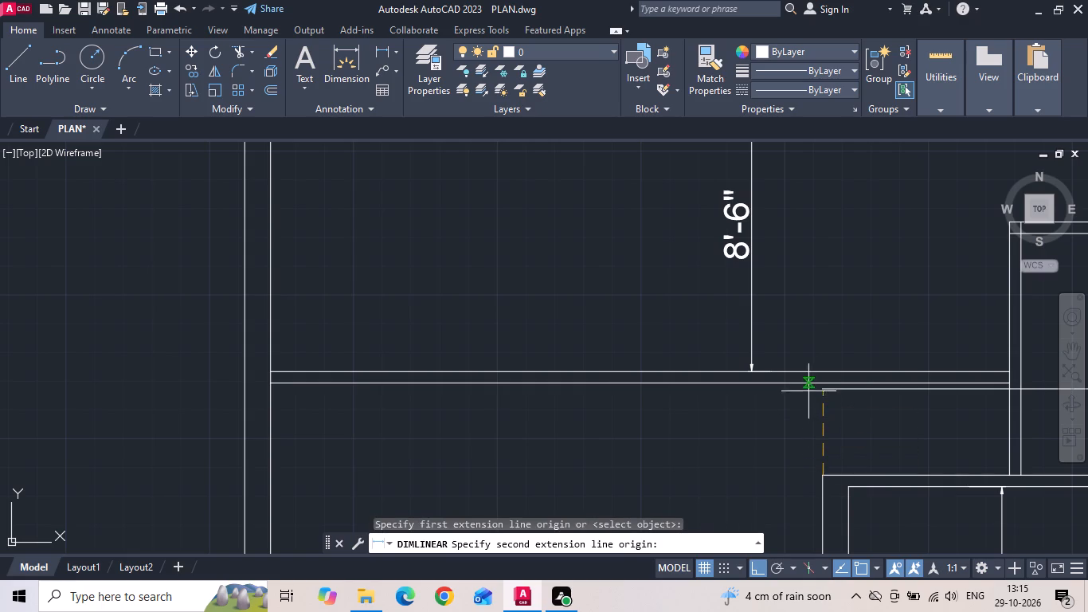
click(810, 381)
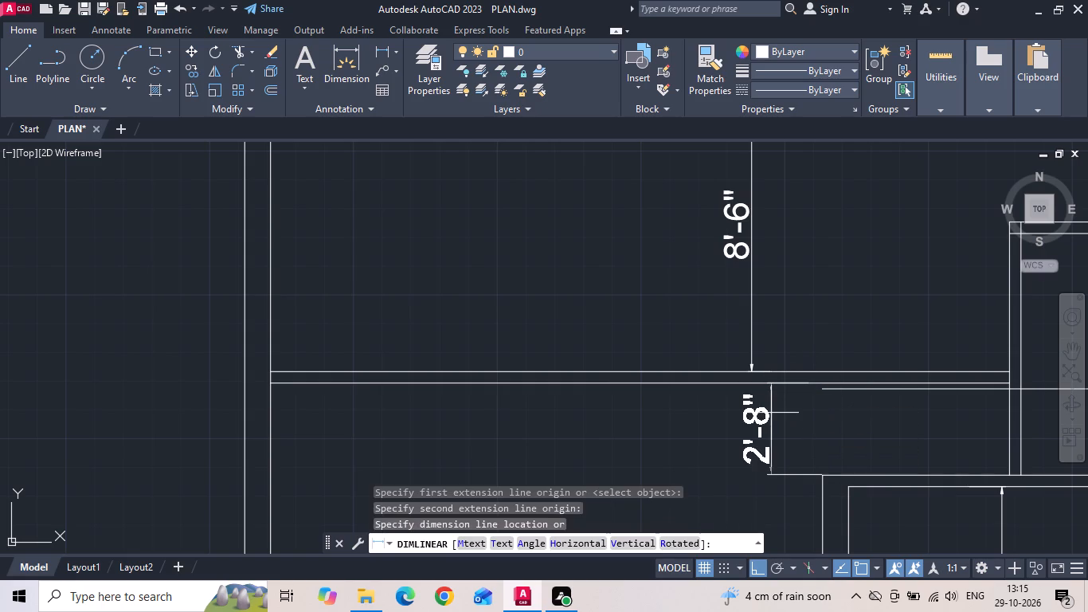
key(Escape)
scroll(770, 413, down, 2)
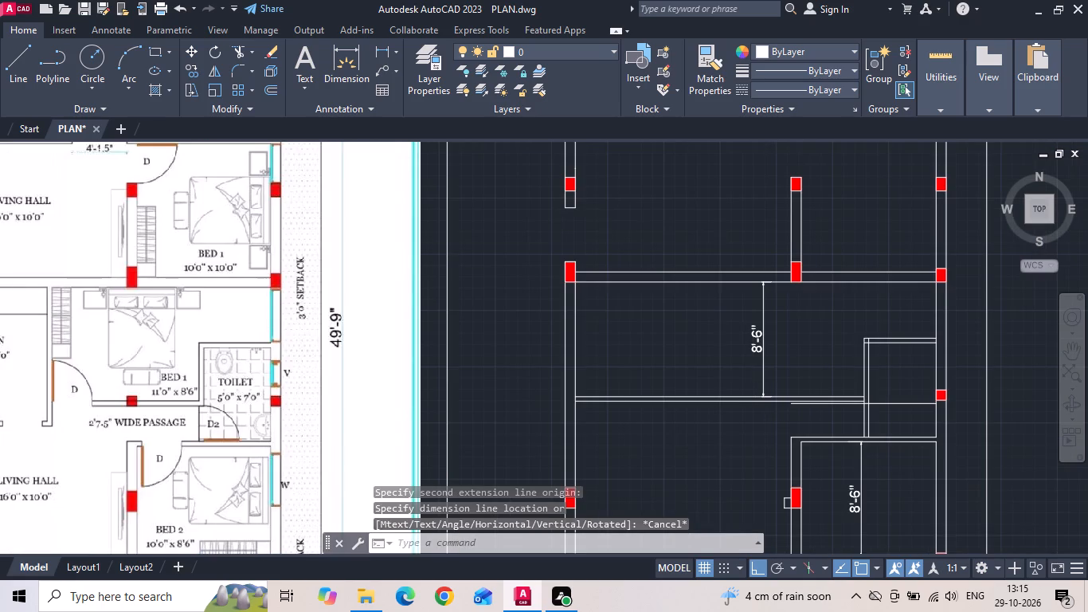
key(Escape)
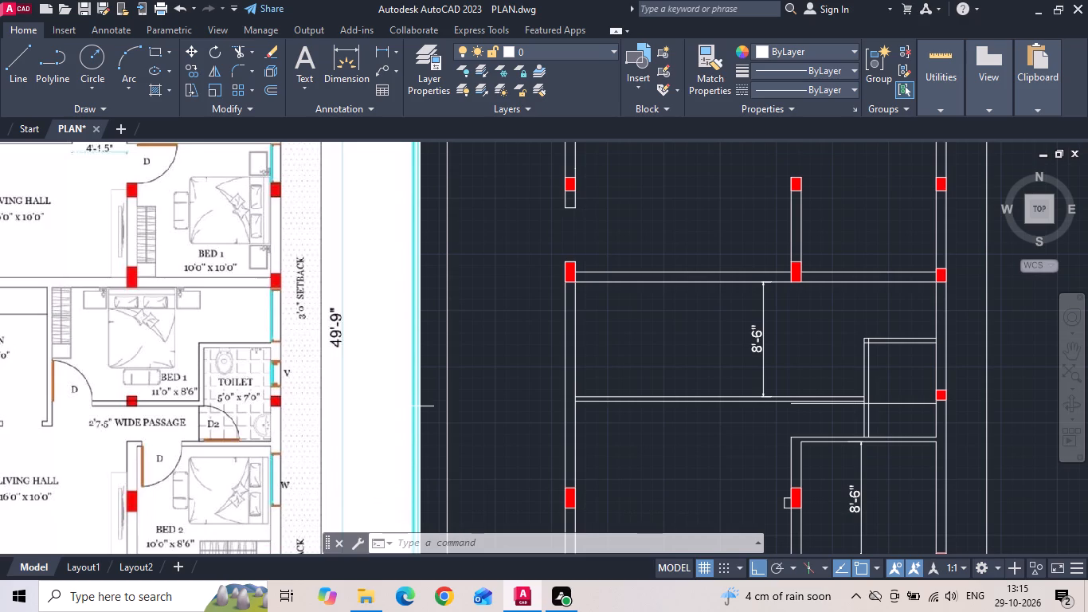
key(Escape)
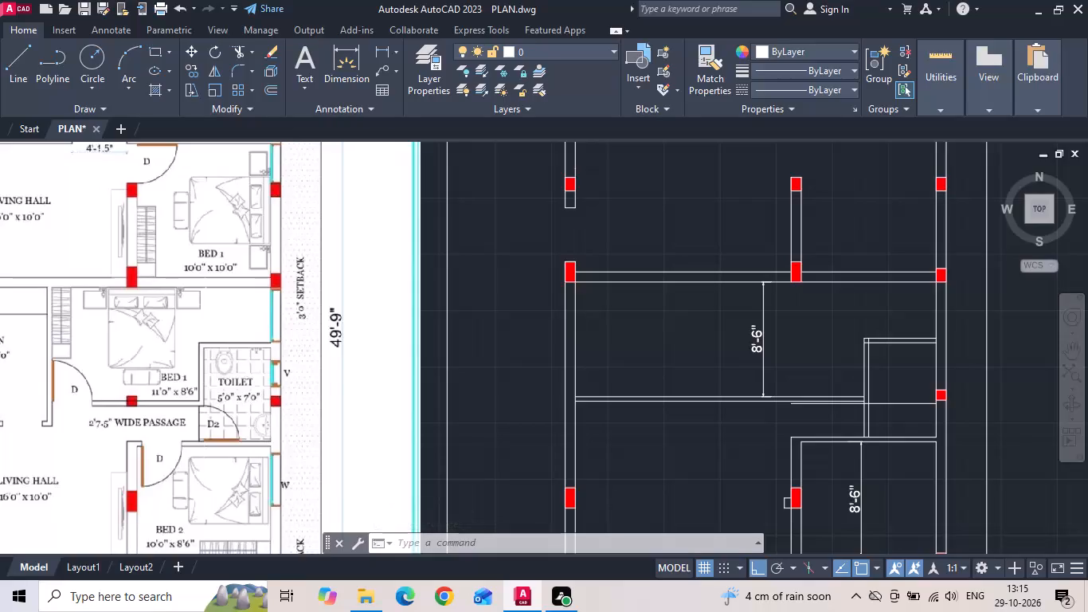
Trim the toilet's side wall below the passage line, the excess passage line on both sides, and the overlap between the Bed 1 partition lines.
scroll(404, 371, down, 1)
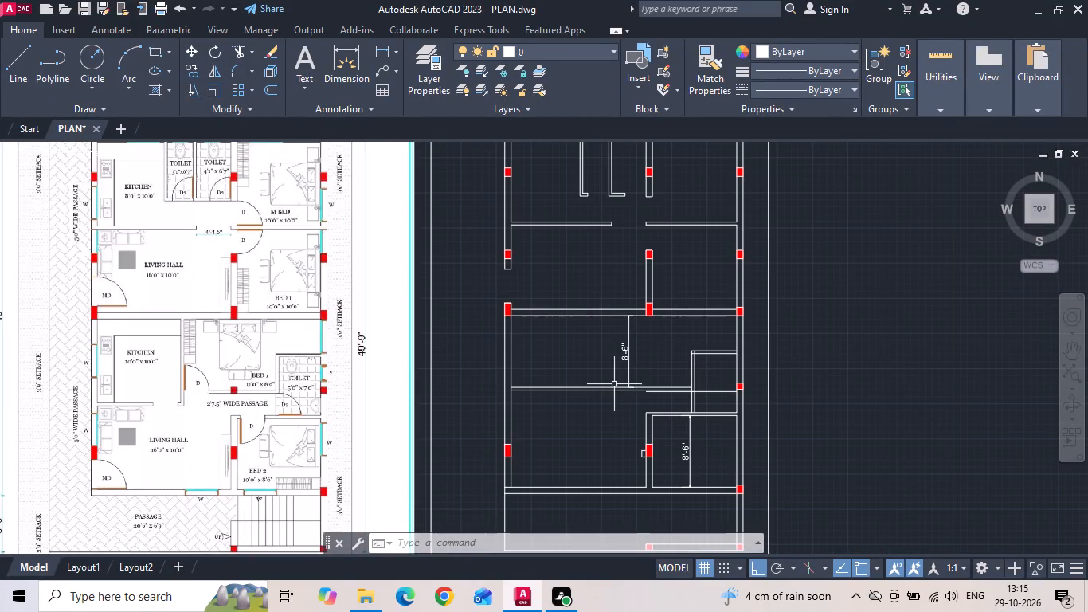
scroll(693, 400, up, 3)
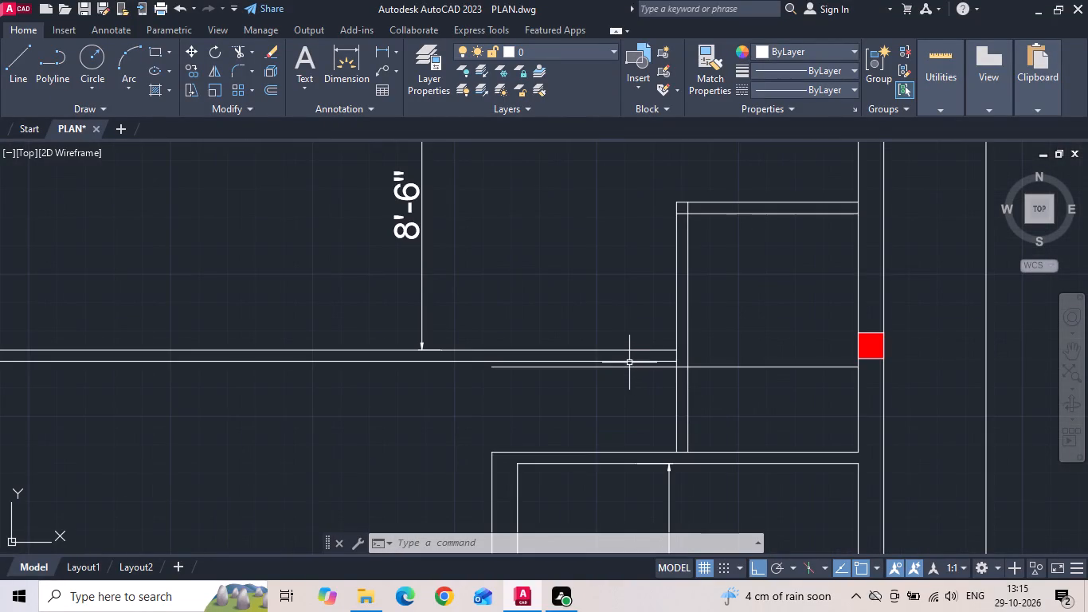
text(TR)
key(space)
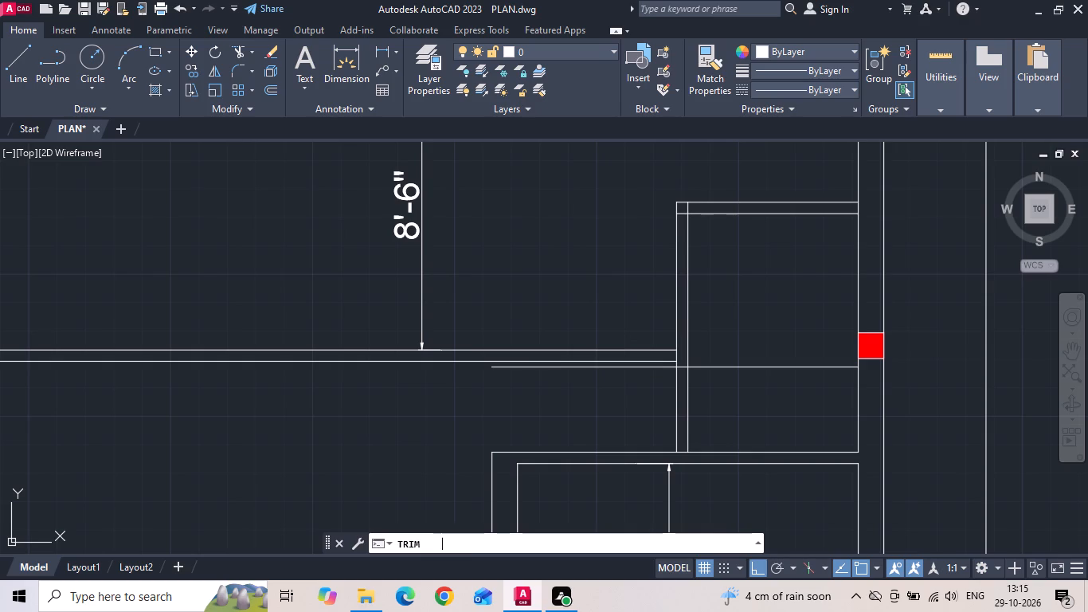
key(space)
drag(640, 424, 751, 331)
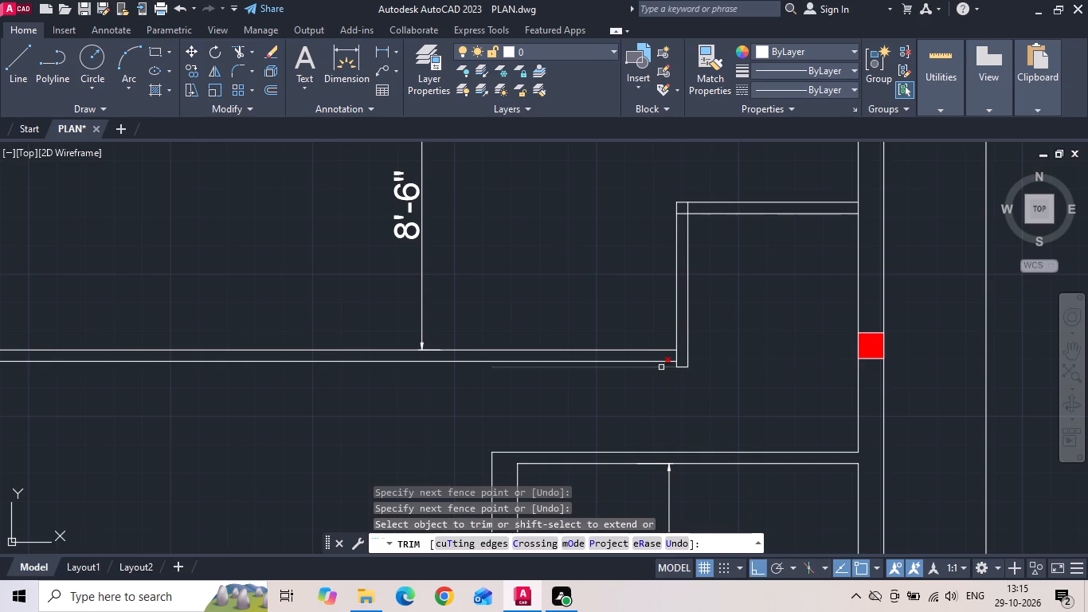
click(661, 367)
click(676, 355)
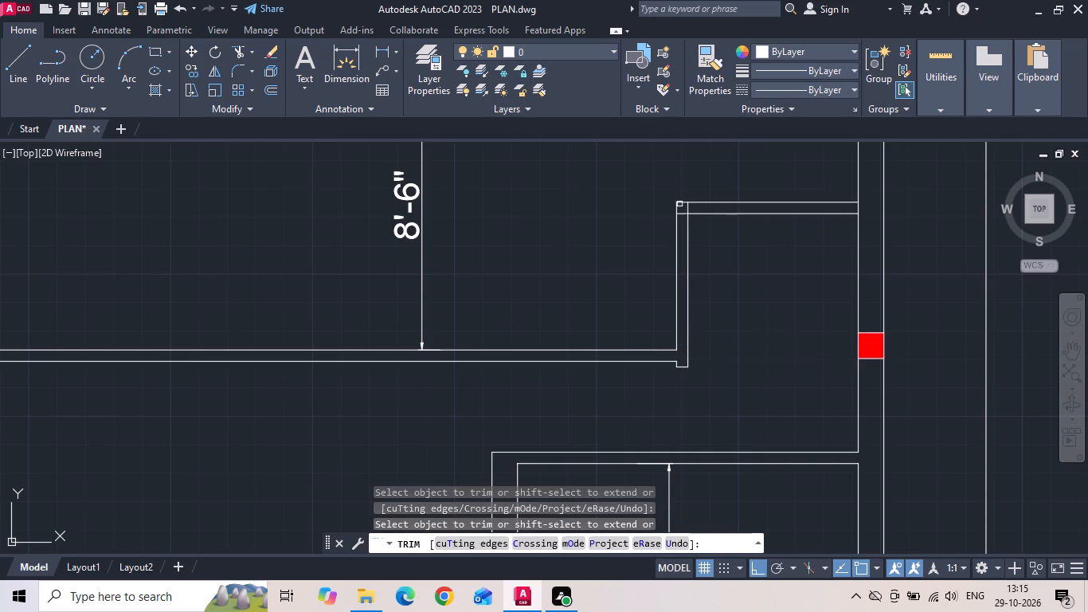
Trim the overlapping line ends where the toilet's top wall meets its side wall.
click(687, 208)
click(683, 212)
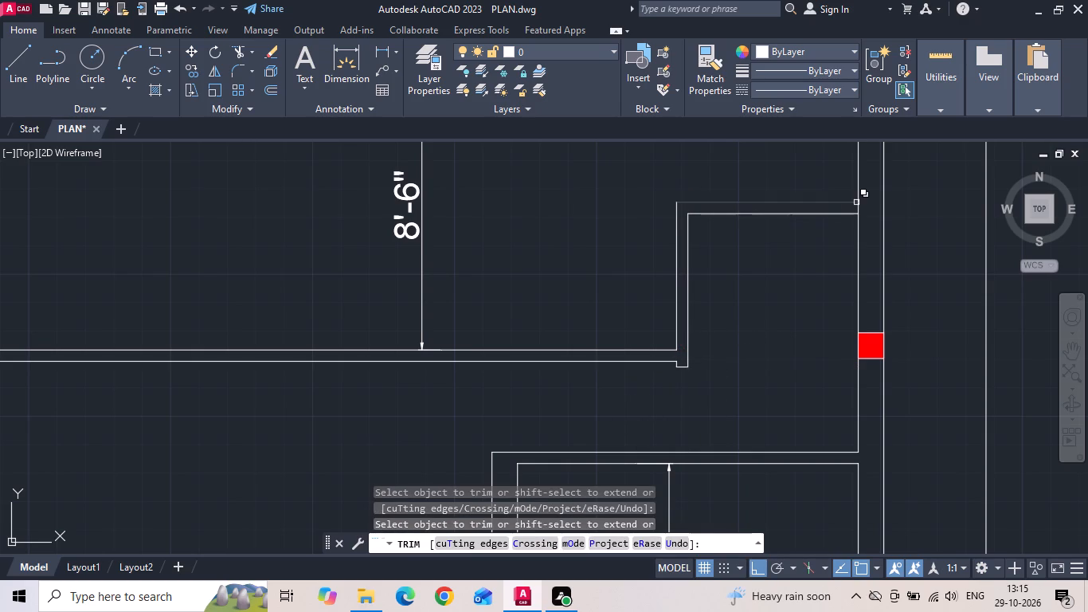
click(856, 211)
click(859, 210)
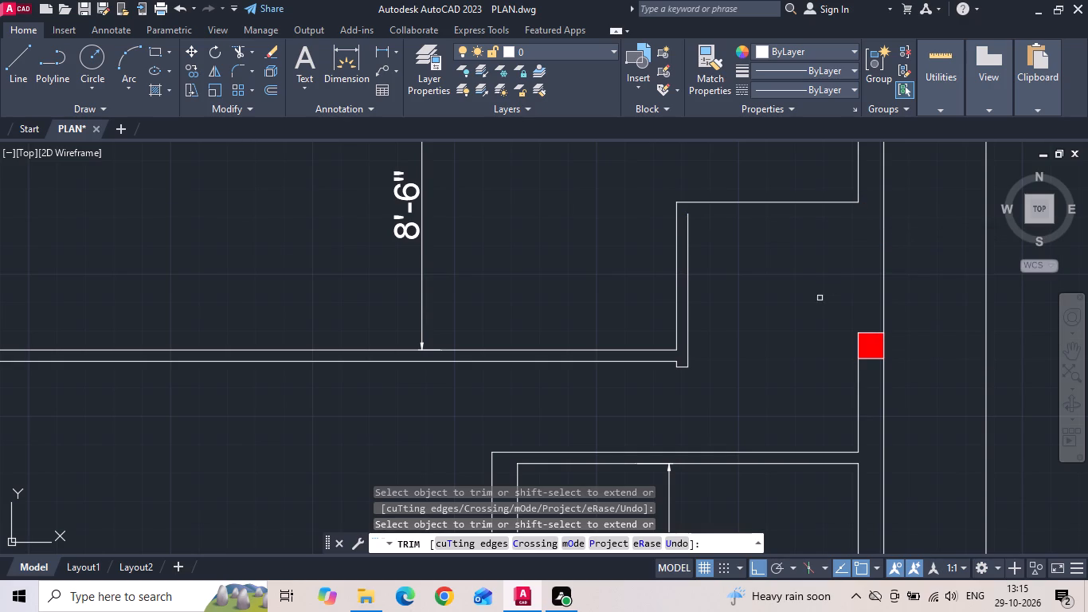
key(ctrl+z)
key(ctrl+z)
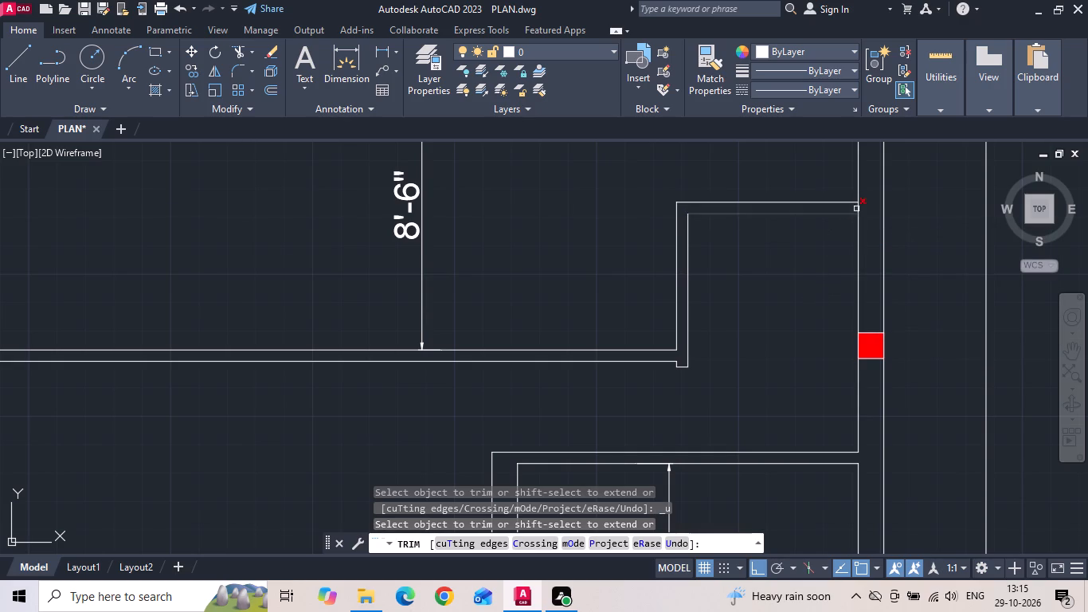
Trim the exterior wall line between the two lines of the toilet's top wall.
click(857, 206)
scroll(809, 282, down, 2)
key(Escape)
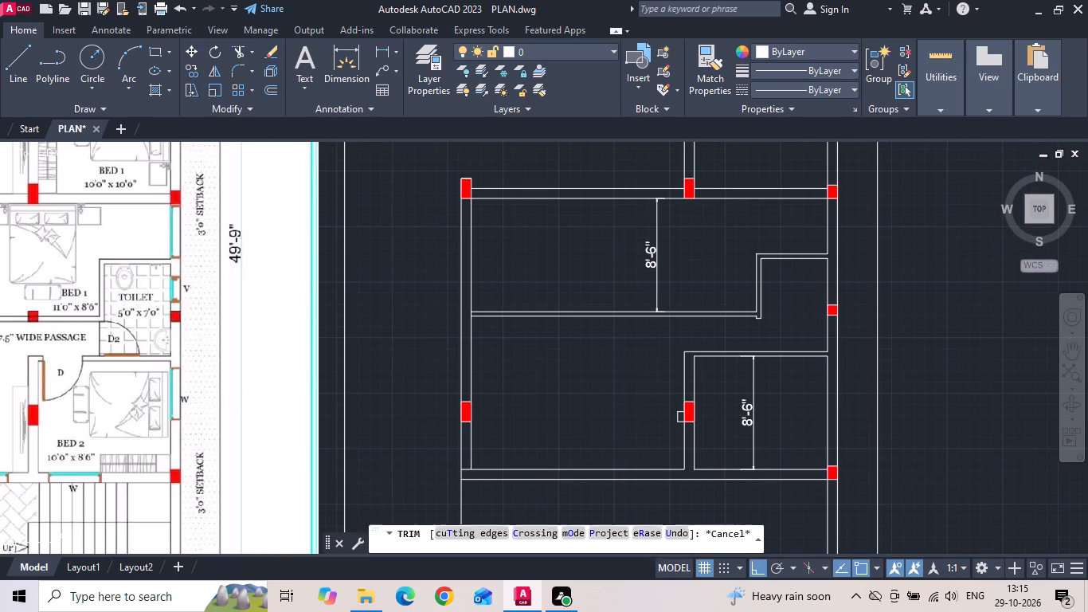
Offset the toilet's outer side wall line 11' toward the kitchen for the far side of Bed 1.
text(O)
key(space)
text(11')
key(Return)
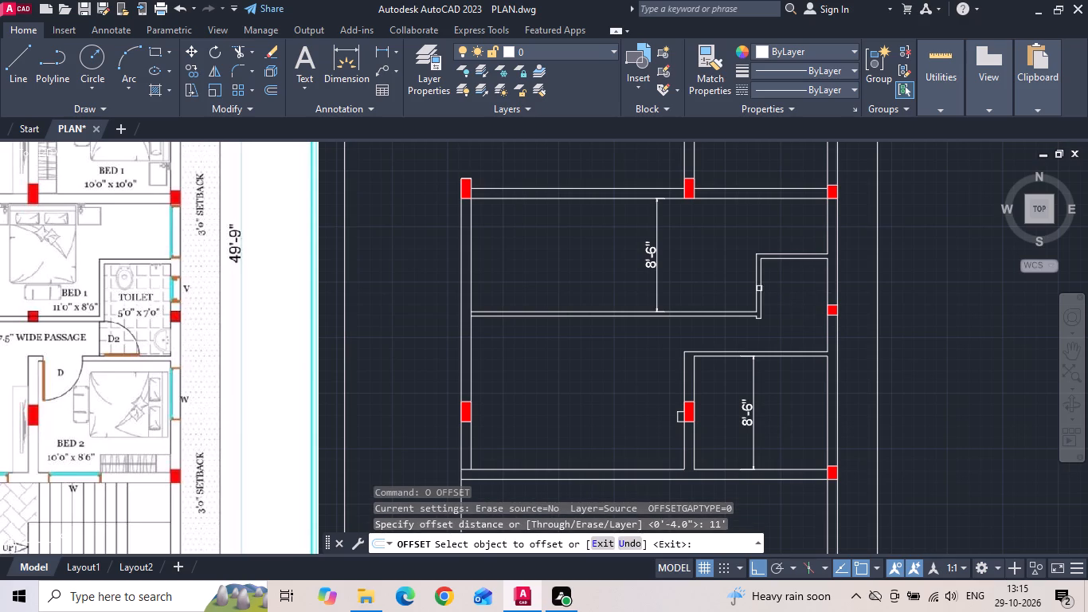
click(756, 289)
click(714, 290)
scroll(518, 355, down, 1)
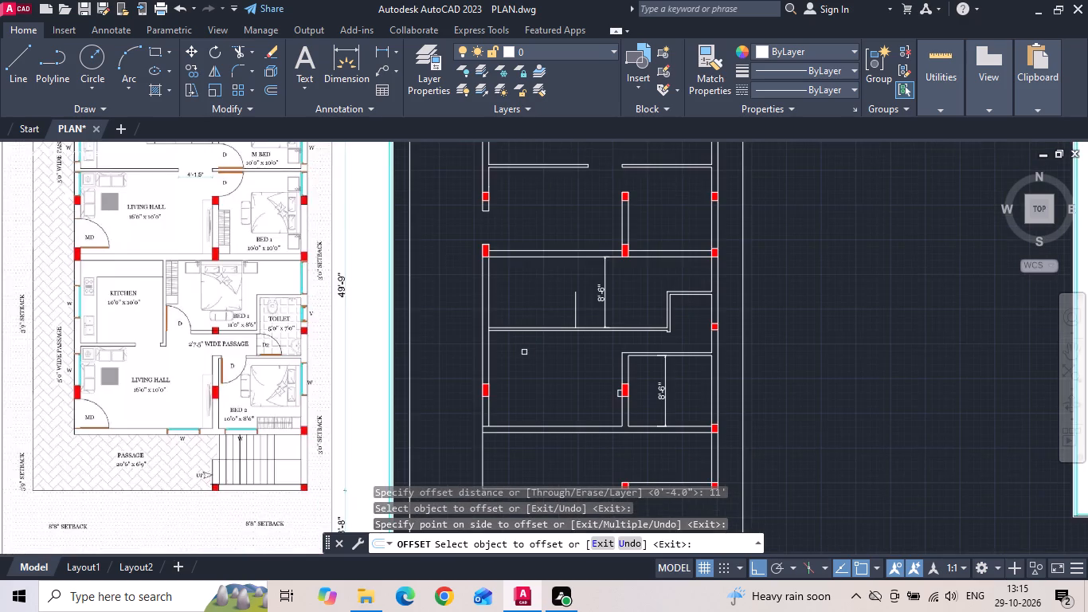
middle_drag(528, 352, 554, 352)
key(Escape)
Offset the new Bed 1 side line by 4" toward the kitchen to form the partition's thickness.
text(O)
key(space)
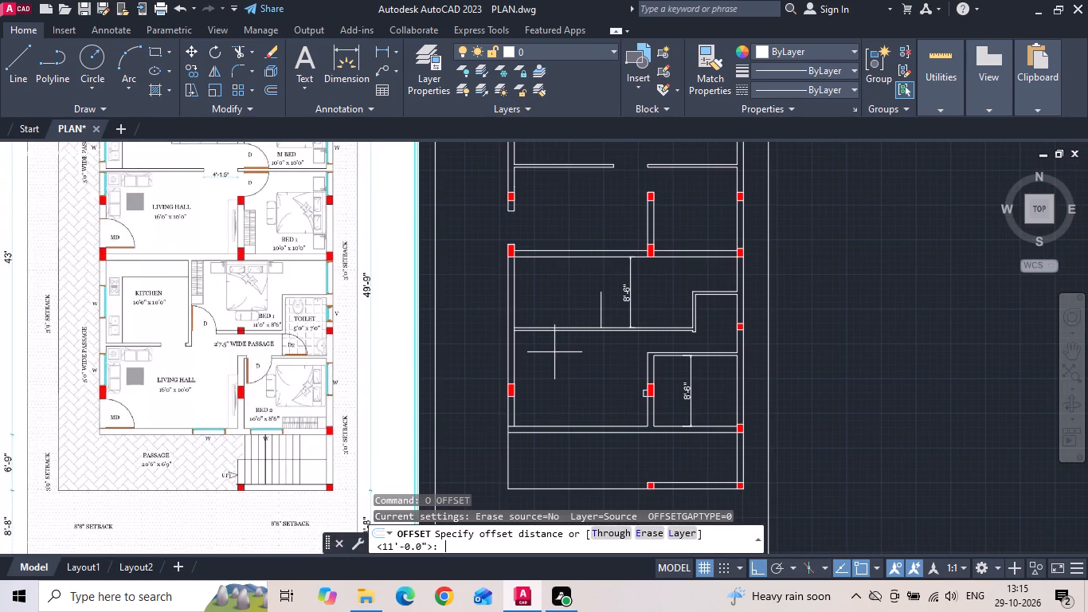
key(4)
key(space)
scroll(598, 329, up, 1)
click(601, 304)
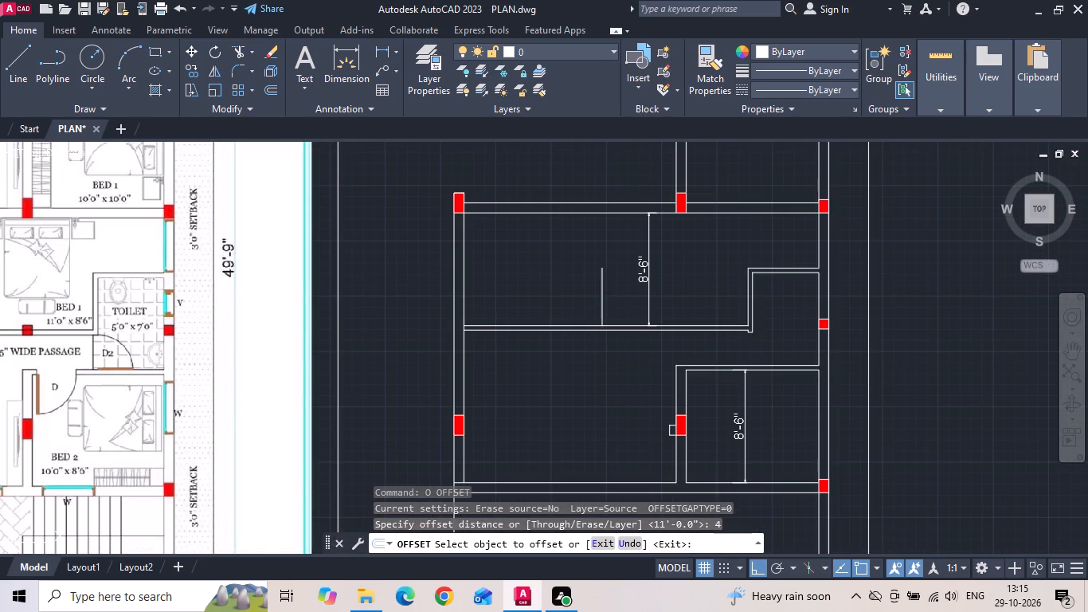
click(585, 303)
key(Escape)
Extend both Bed 1 side partition lines up to the upper wall and down across the passage-side partition.
text(EX)
key(space)
drag(604, 293, 612, 278)
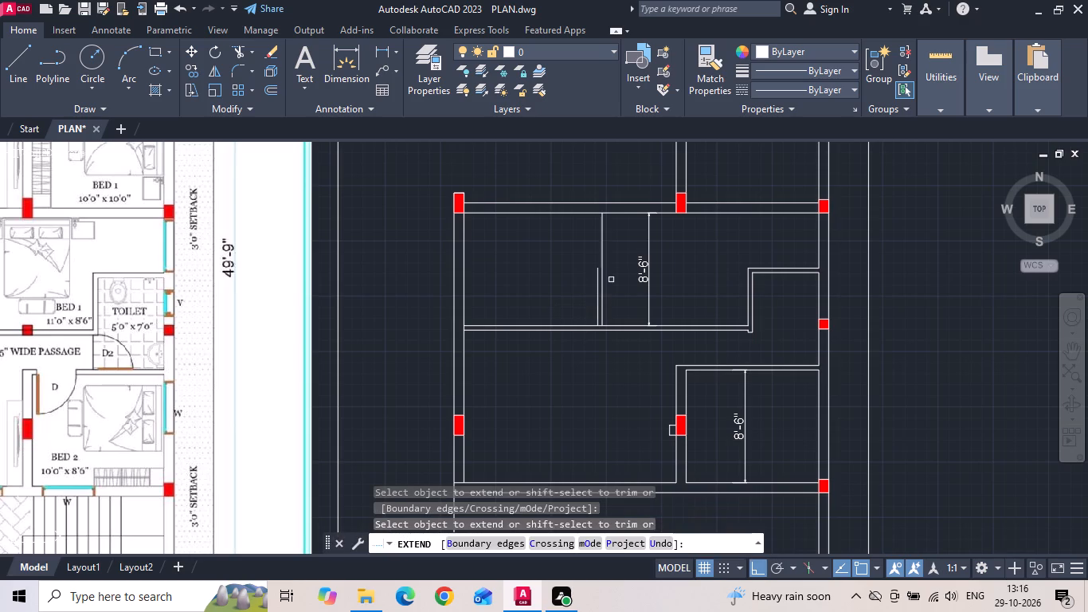
drag(612, 278, 615, 273)
click(597, 283)
scroll(626, 339, down, 1)
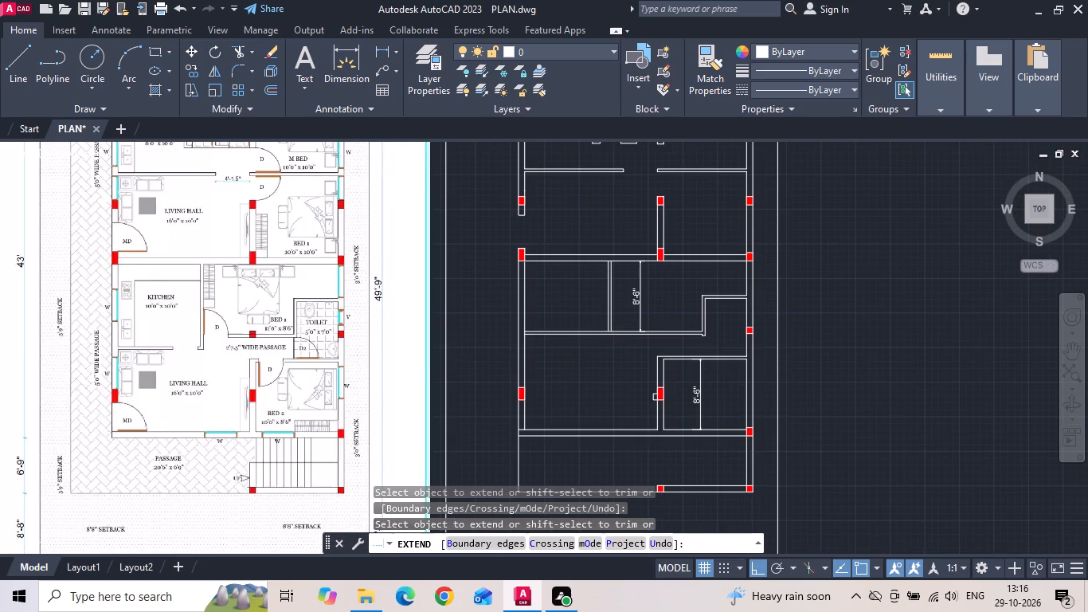
scroll(205, 356, up, 1)
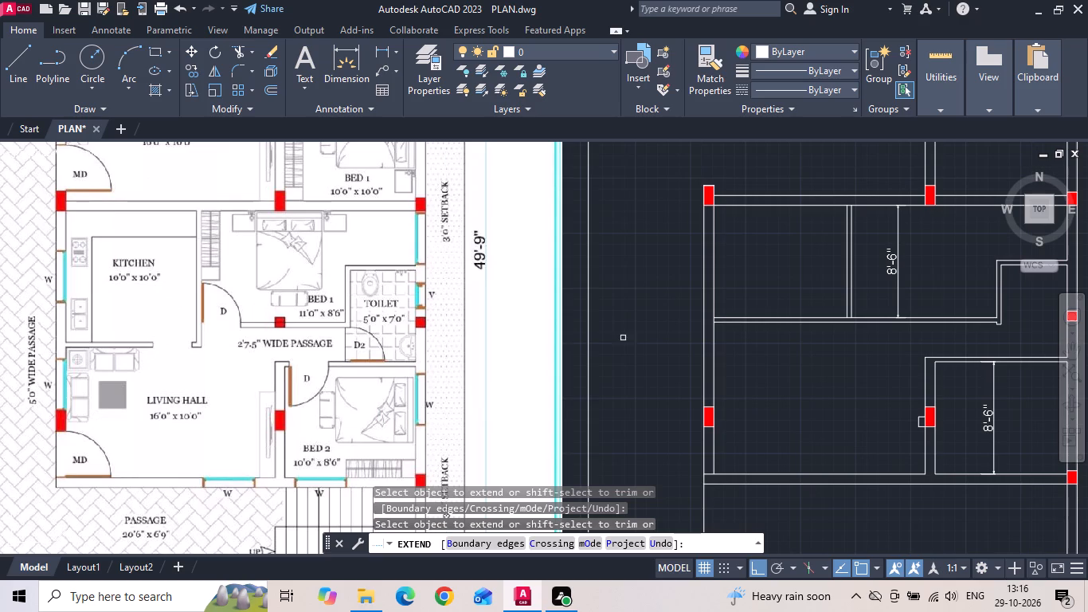
click(847, 292)
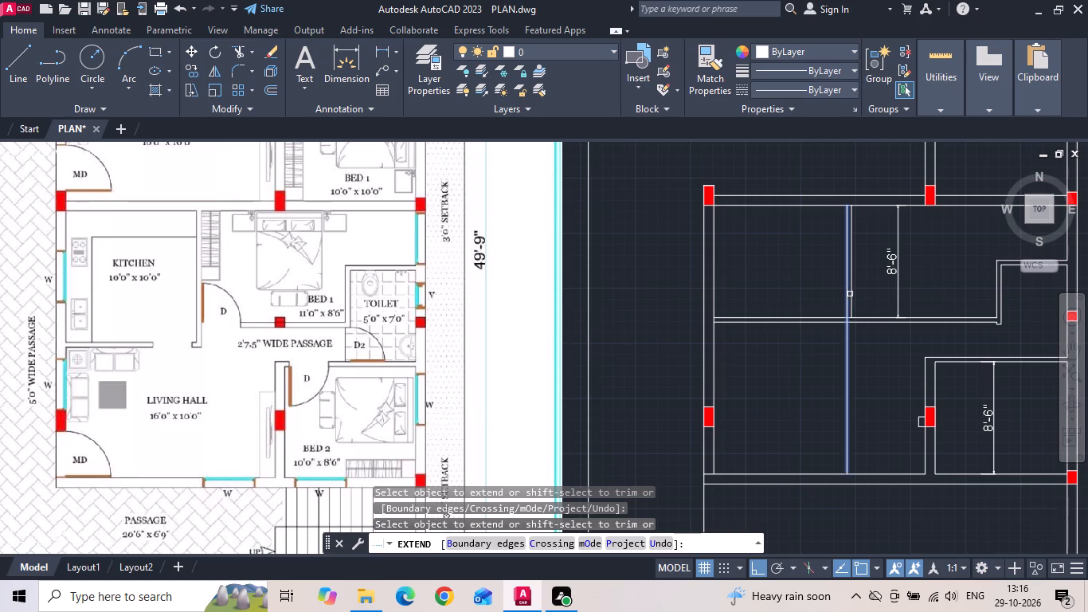
click(854, 296)
key(Escape)
click(760, 338)
key(Escape)
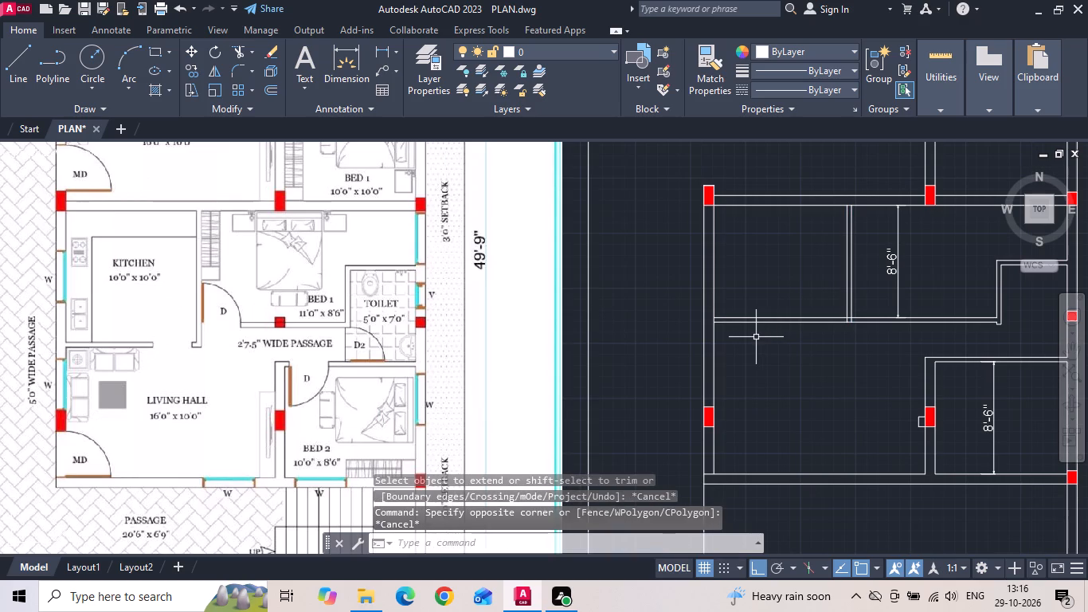
Trim the passage-side partition lines that run past the Bed 1 side partition into the kitchen.
text(TR)
key(space)
drag(757, 343, 749, 291)
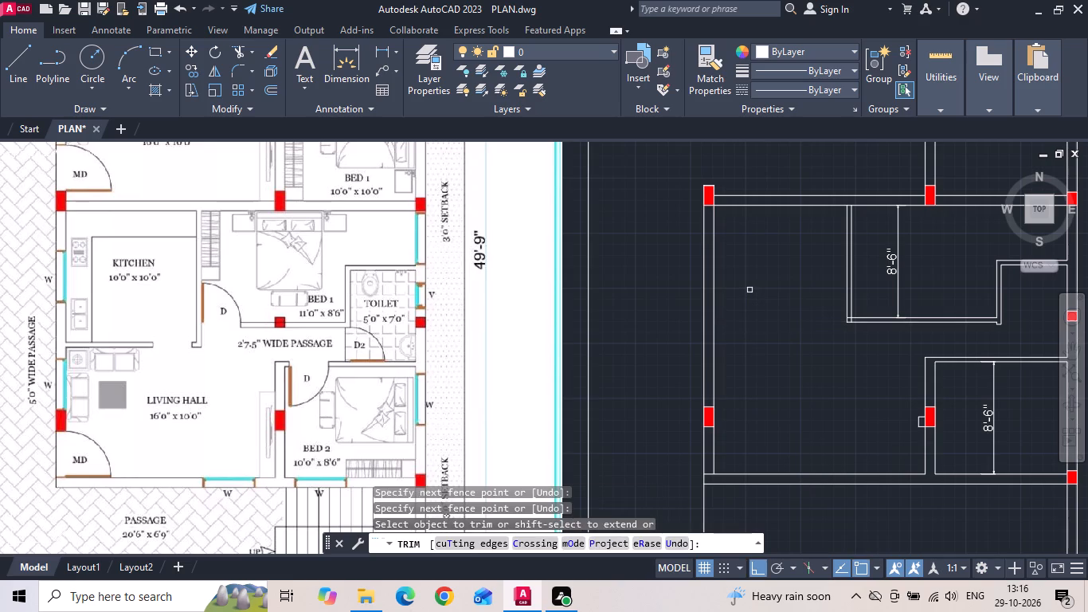
key(Escape)
Offset the inner line of the kitchen's upper wall 10' downward to set the kitchen depth.
text(O)
key(space)
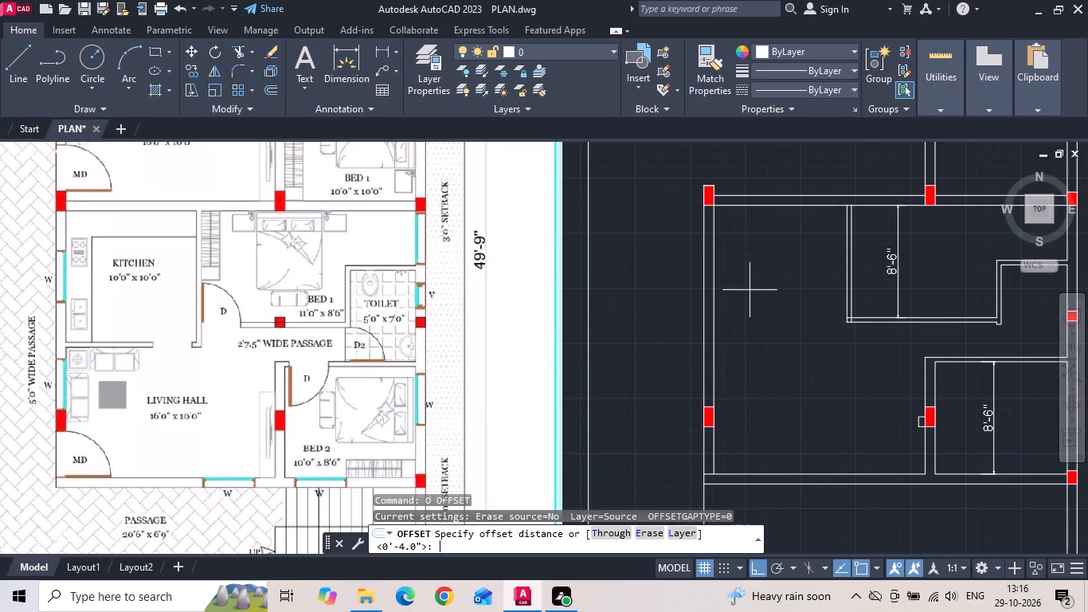
key(1)
key(0)
key(apostrophe)
key(Return)
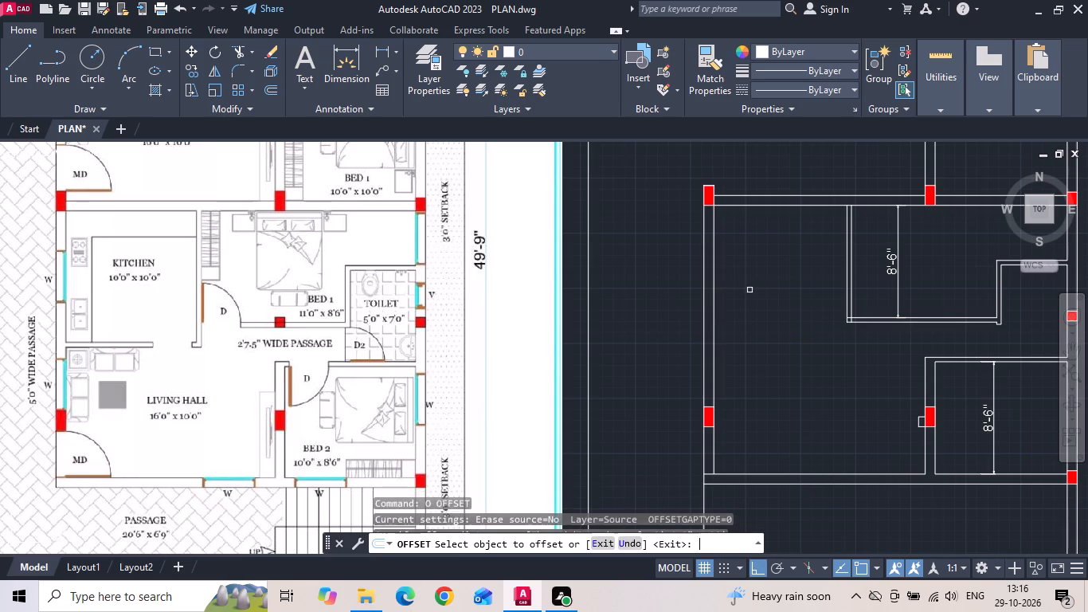
drag(774, 206, 774, 215)
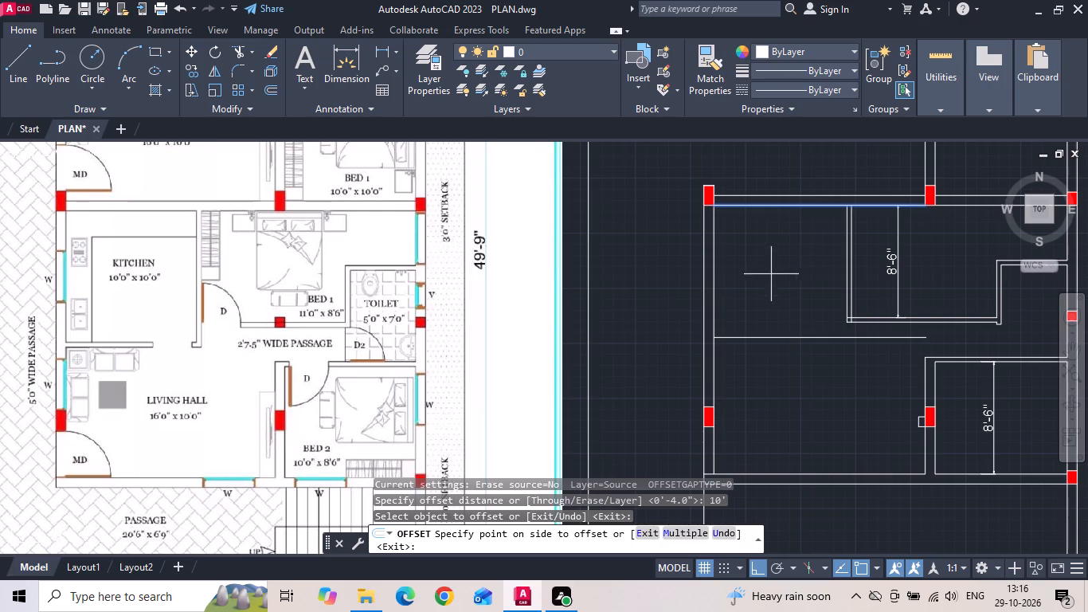
click(766, 295)
key(Escape)
Offset the new kitchen line downward by 4" to form the wall thickness toward the living hall.
text(O)
key(space)
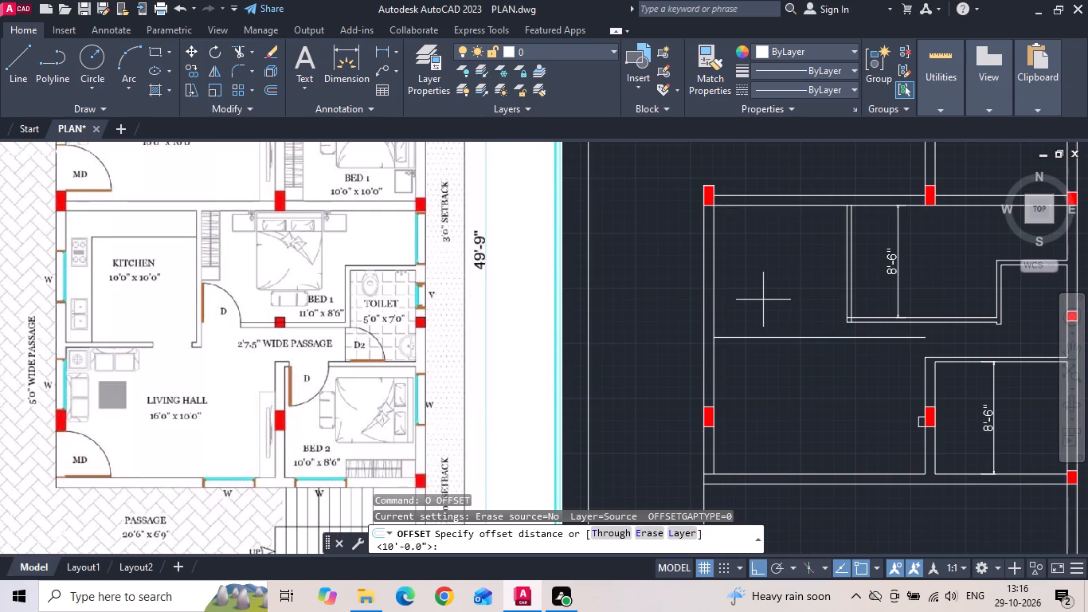
text(4)
key(space)
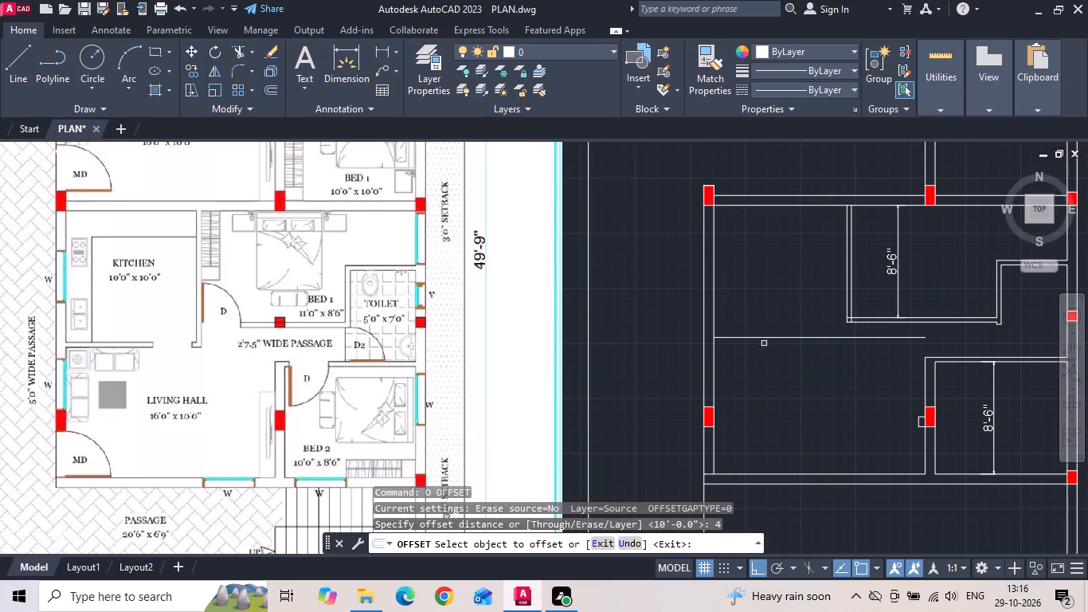
click(750, 338)
click(749, 356)
key(Escape)
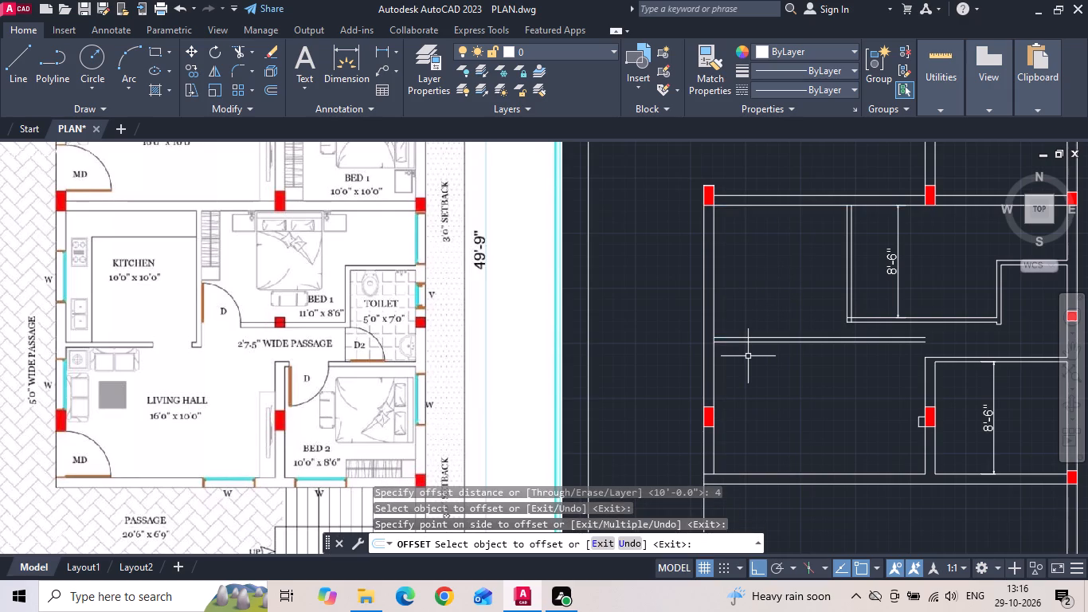
Extend both lines of the kitchen–Bed 1 partition down to the lower line of the new kitchen wall.
text(EX)
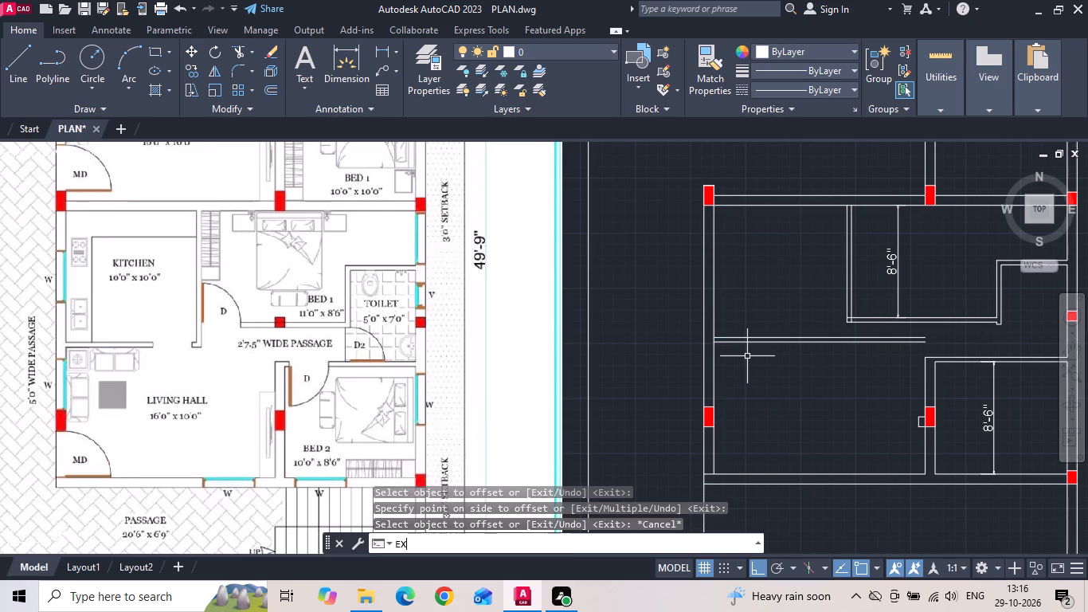
key(space)
key(space)
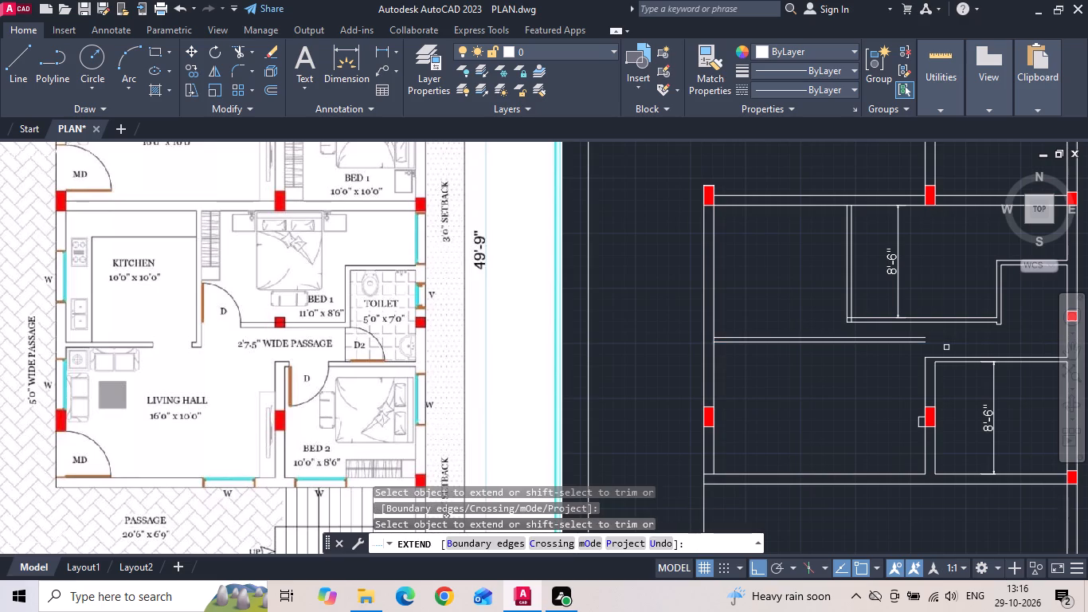
middle_drag(945, 347, 838, 355)
scroll(839, 355, up, 2)
drag(648, 274, 530, 272)
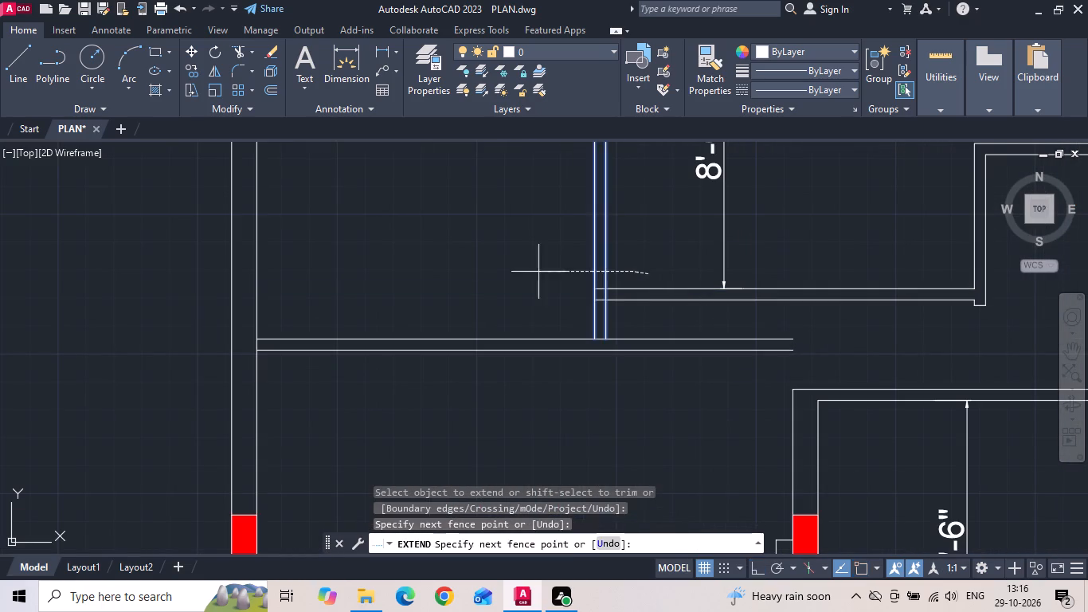
drag(530, 272, 510, 272)
drag(609, 321, 577, 324)
key(Escape)
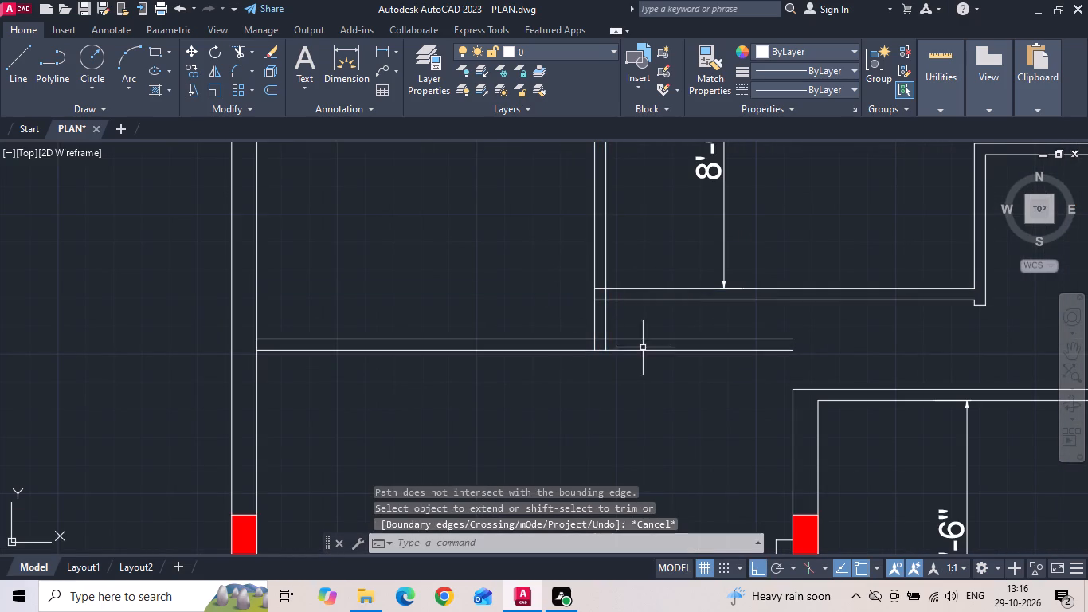
Trim the kitchen wall lines beyond the partition and the overlaps at the partition's junctions with the kitchen and passage walls.
text(TR)
key(space)
drag(658, 323, 663, 363)
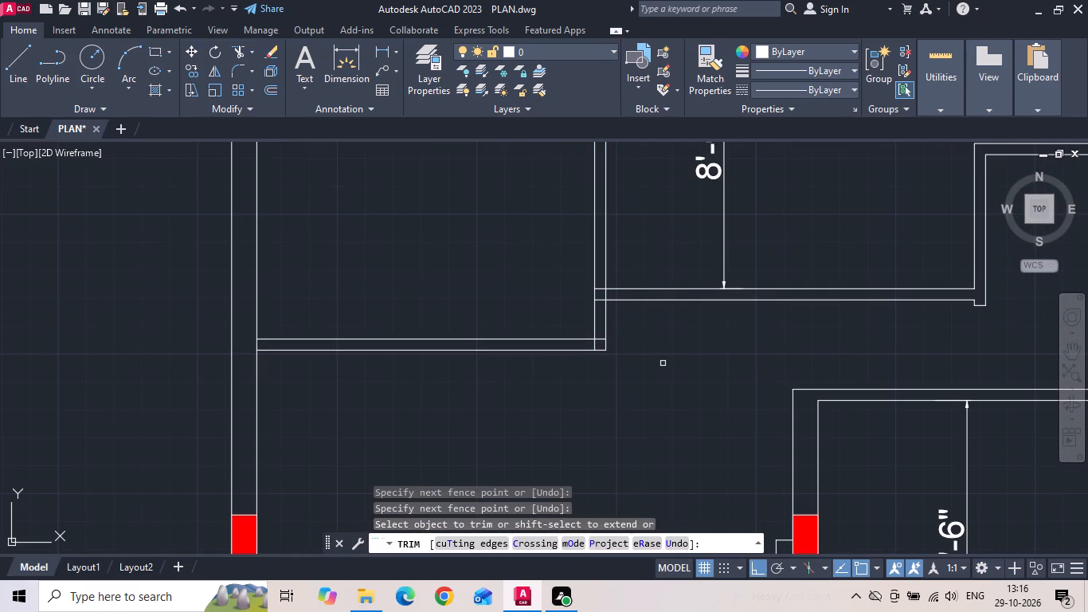
scroll(588, 312, up, 1)
click(608, 263)
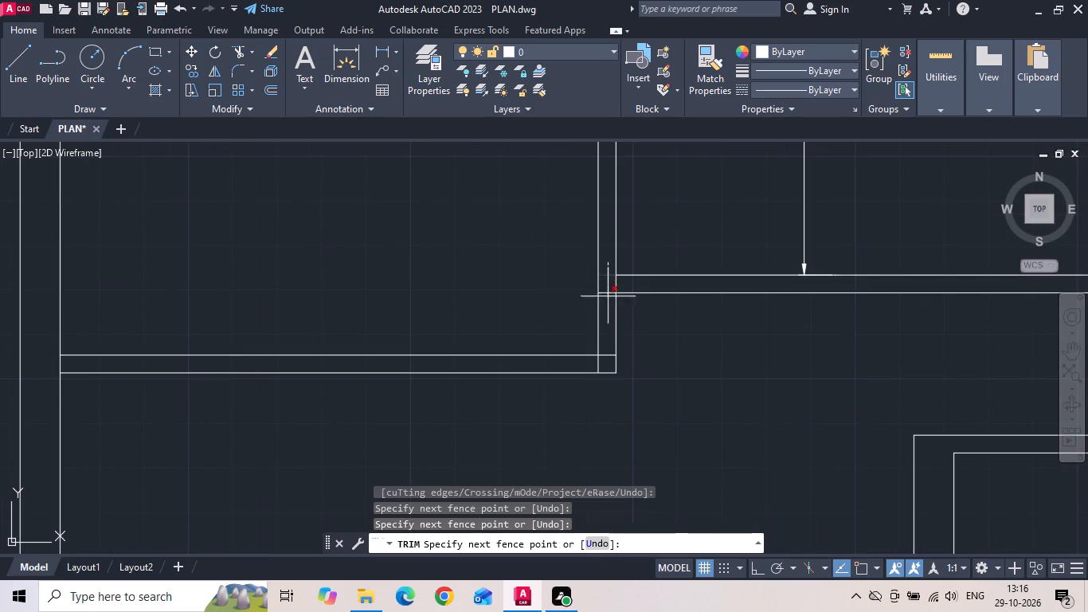
click(607, 359)
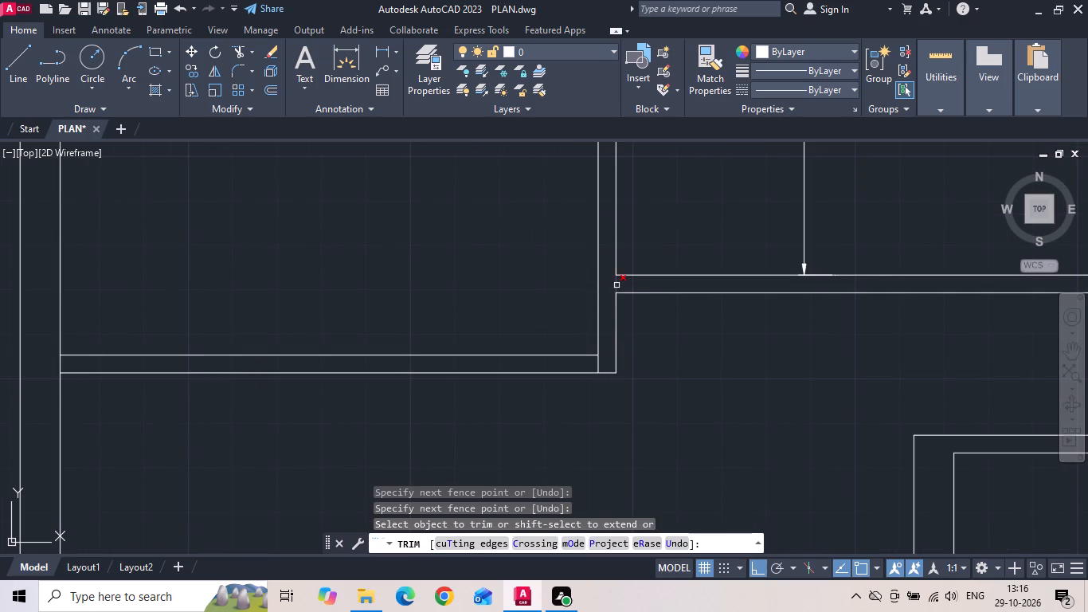
click(616, 285)
scroll(716, 359, down, 3)
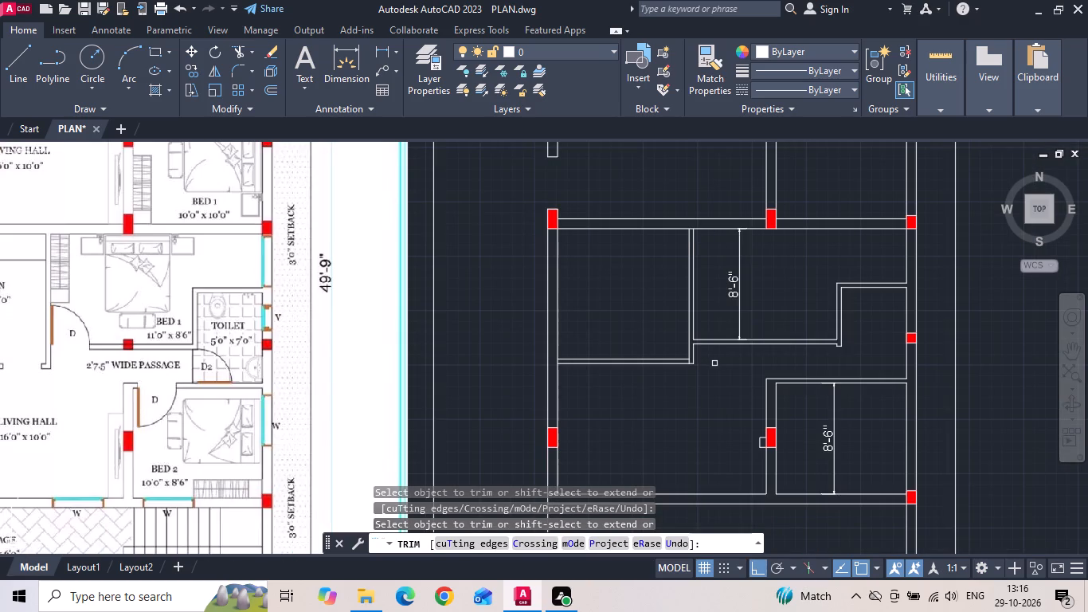
key(Escape)
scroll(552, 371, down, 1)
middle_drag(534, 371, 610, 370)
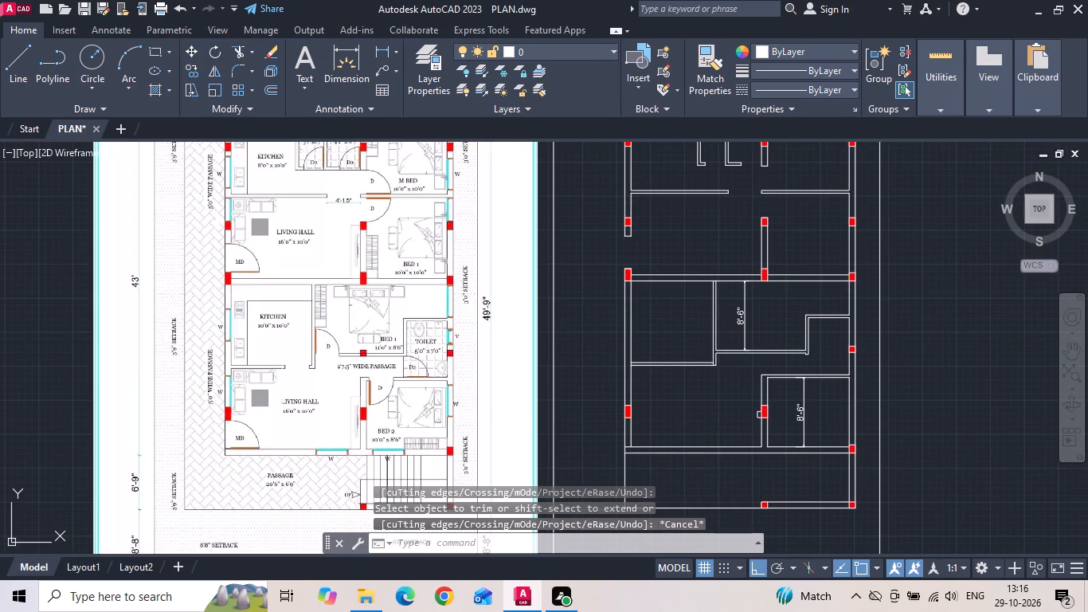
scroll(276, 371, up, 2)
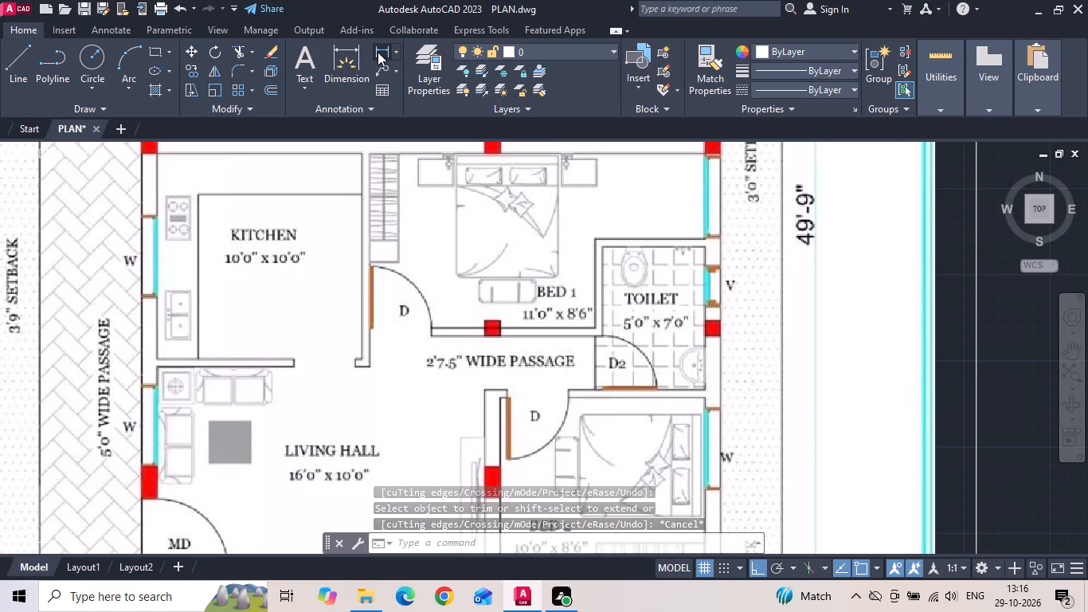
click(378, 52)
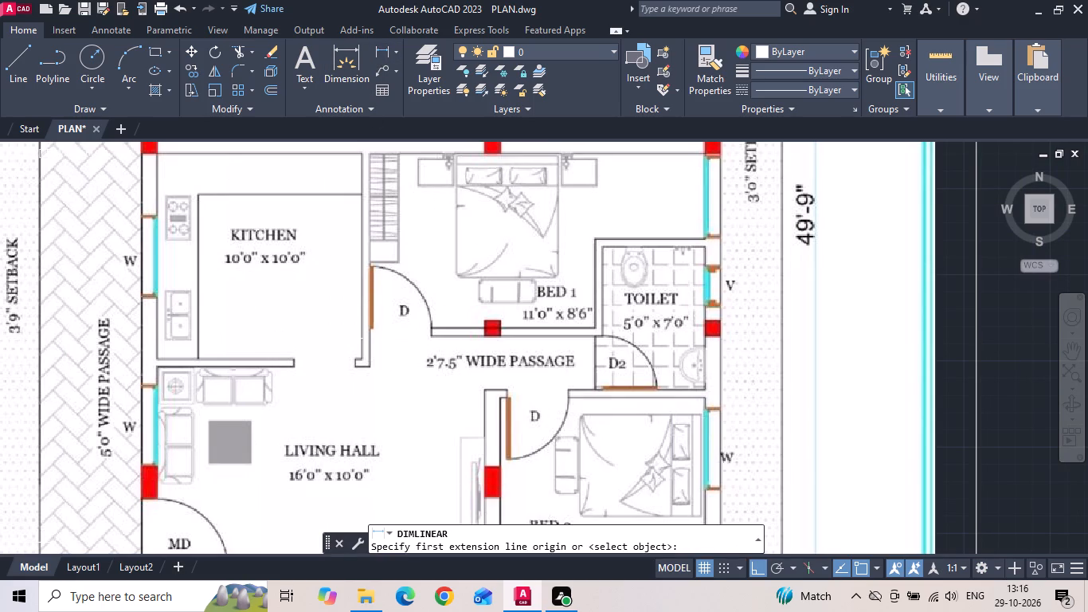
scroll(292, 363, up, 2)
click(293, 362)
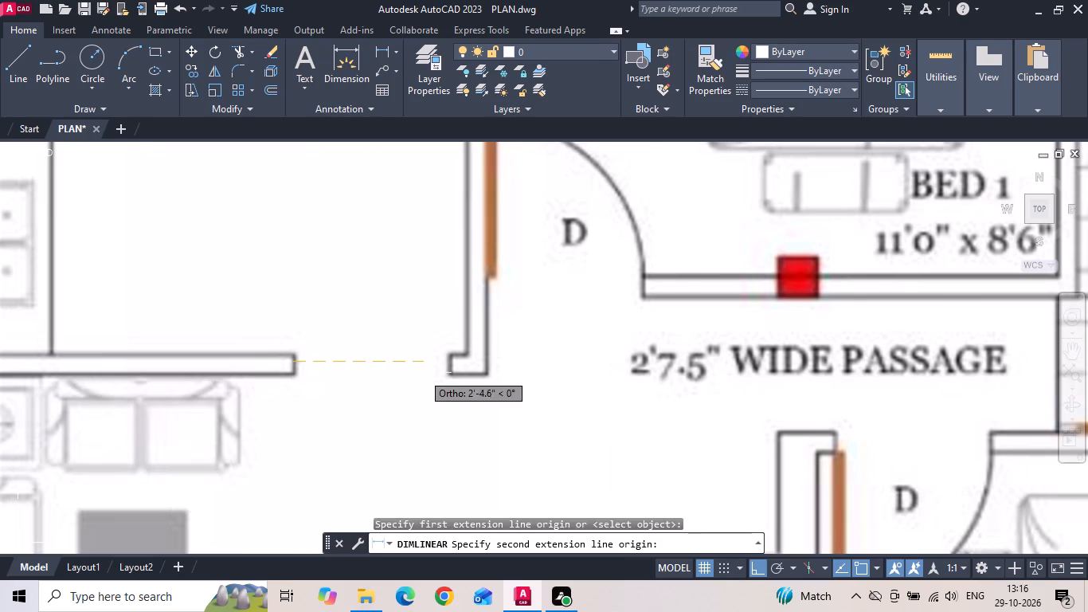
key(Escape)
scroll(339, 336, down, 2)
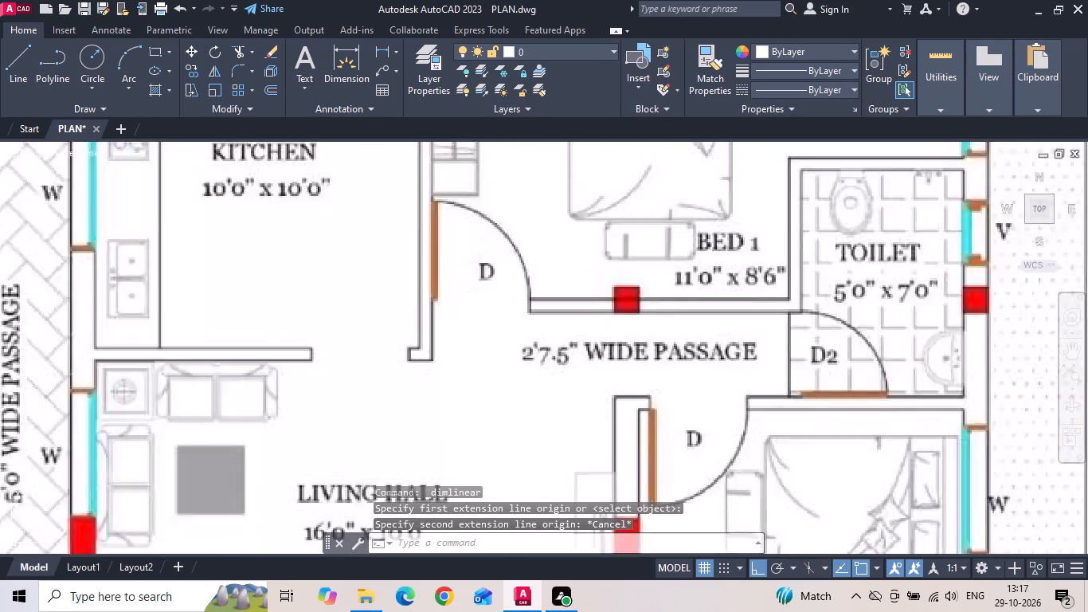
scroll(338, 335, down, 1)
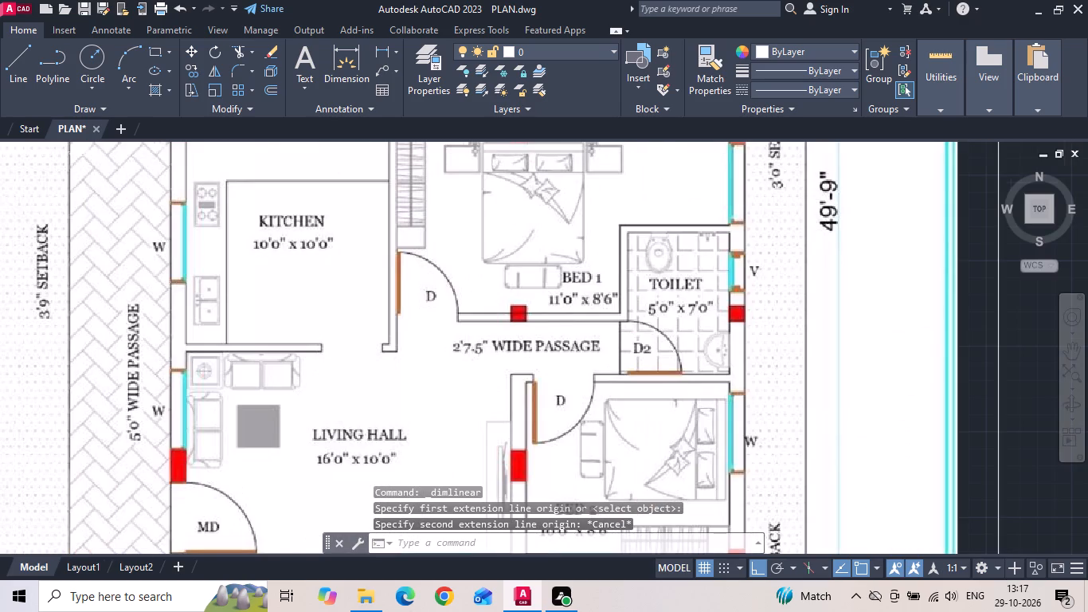
Offset the kitchen-side line of the kitchen–Bed 1 partition 3' into the kitchen to mark the entrance opening.
scroll(338, 335, down, 1)
scroll(757, 341, up, 4)
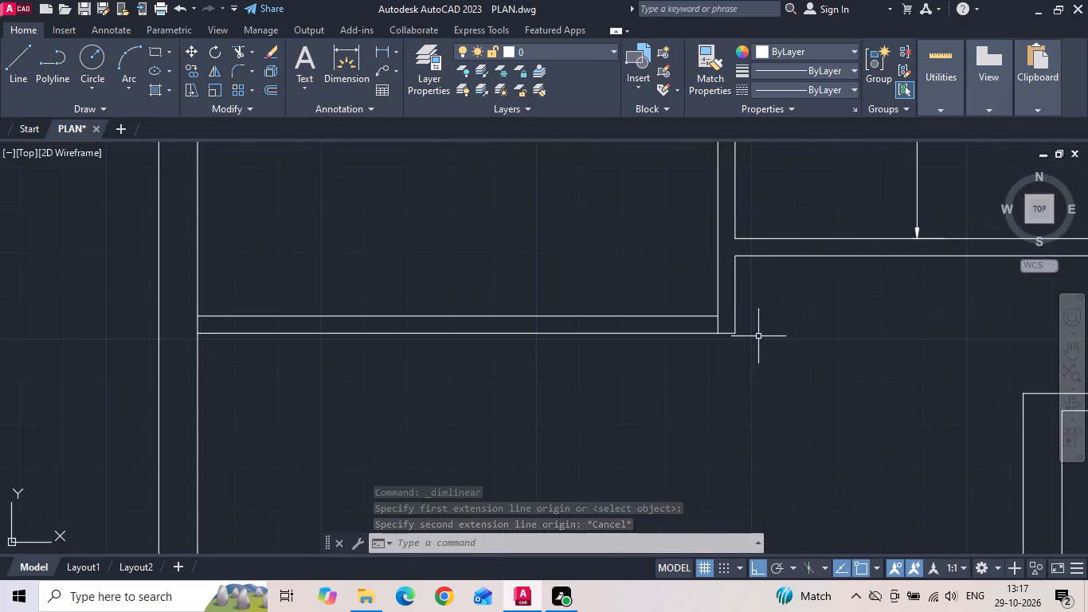
text(O 3')
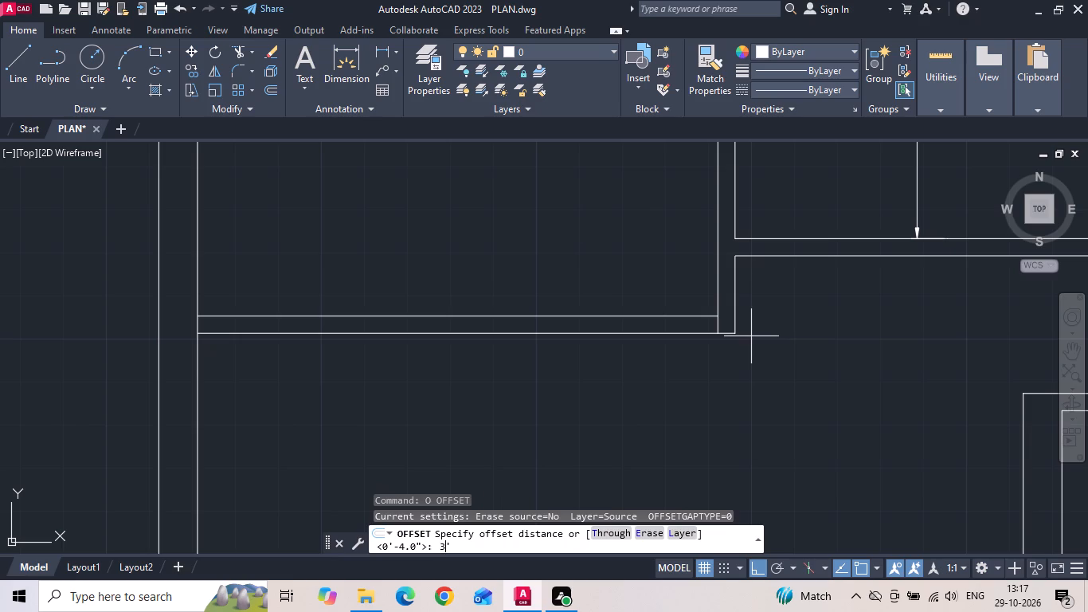
key(Return)
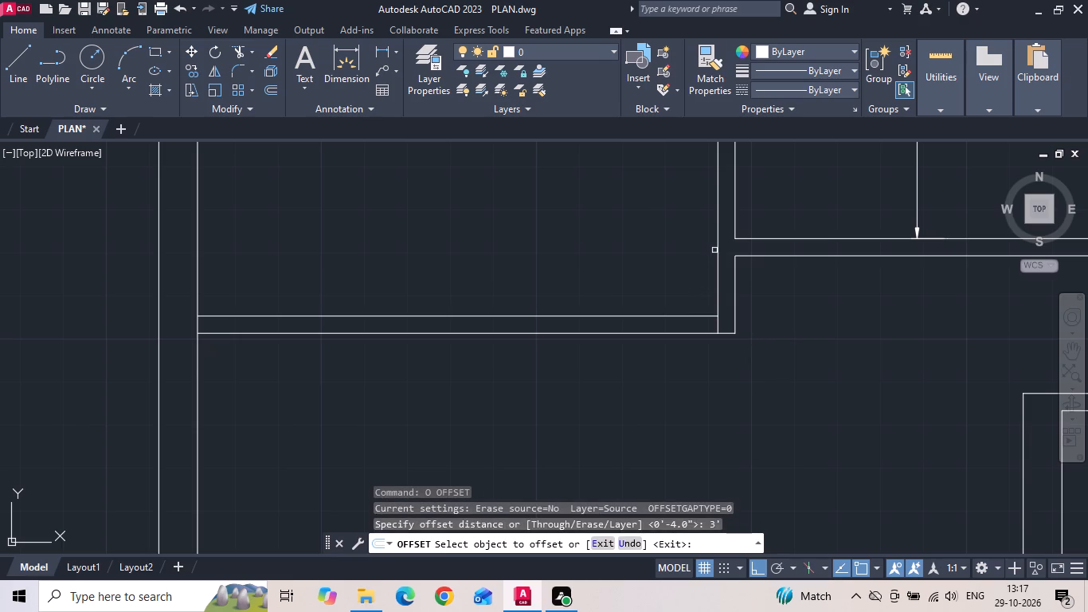
click(714, 250)
drag(718, 248, 706, 253)
click(641, 270)
scroll(676, 342, down, 5)
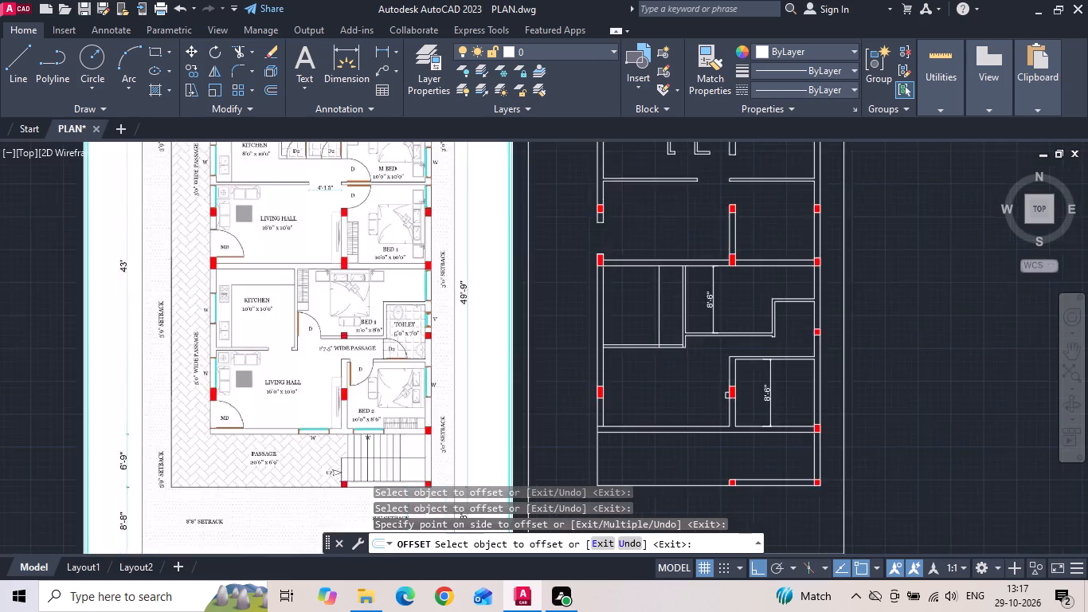
scroll(646, 372, up, 1)
key(Escape)
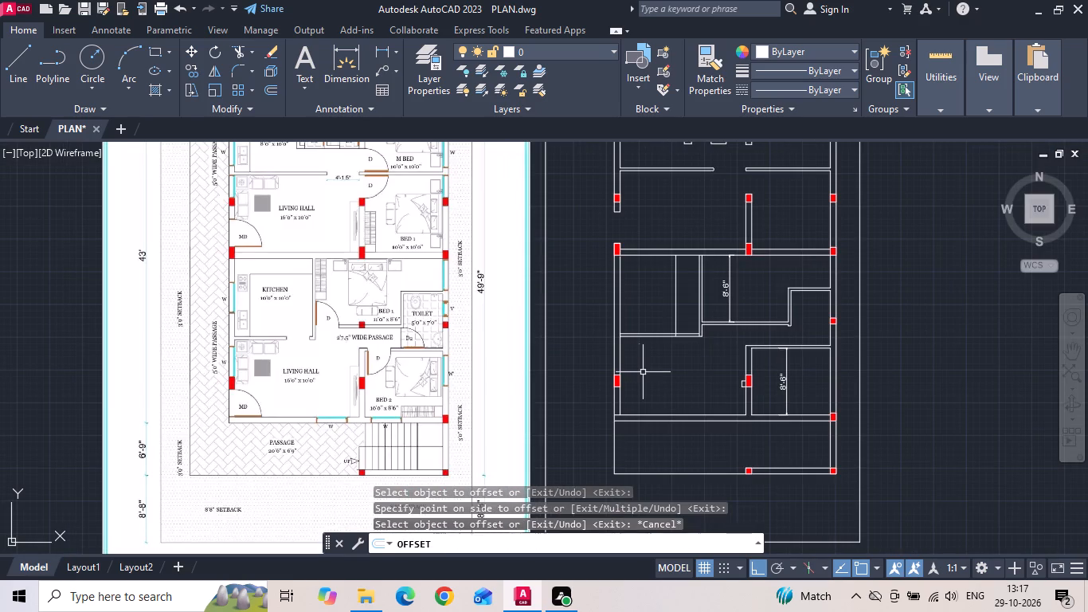
Move the new kitchen opening line 9" further away from the kitchen–Bed 1 partition.
scroll(340, 369, up, 3)
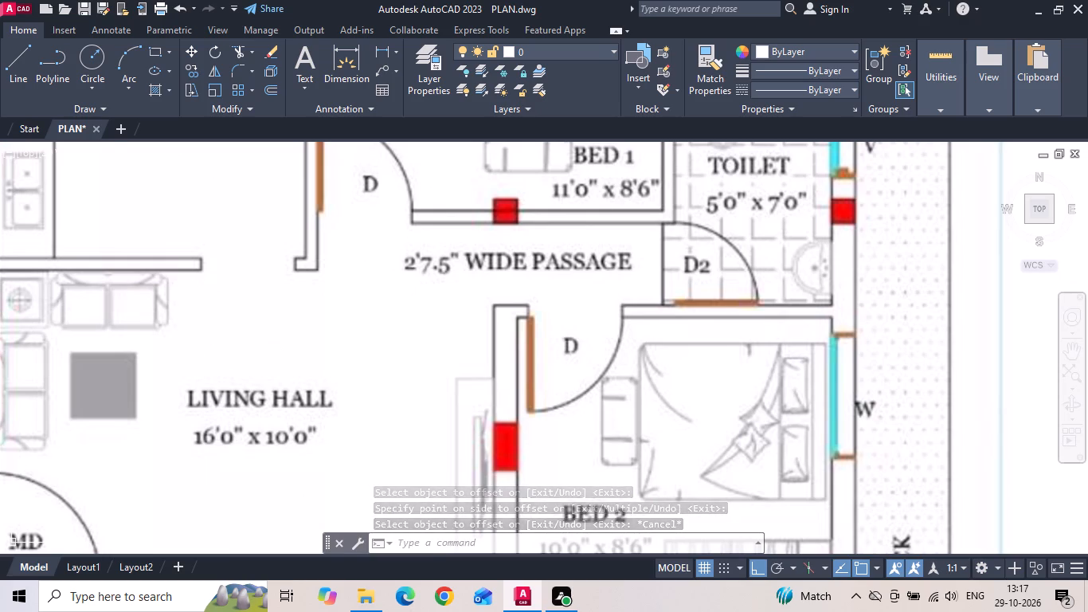
scroll(284, 357, down, 3)
scroll(633, 312, up, 3)
drag(715, 316, 700, 321)
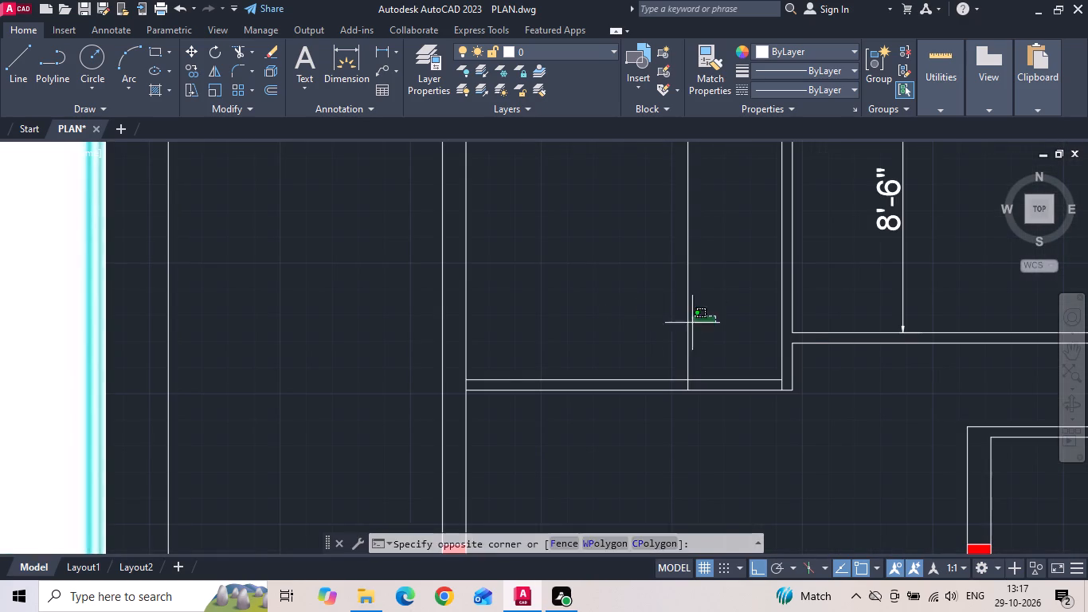
click(638, 326)
right_click(638, 326)
click(669, 294)
drag(644, 307, 611, 306)
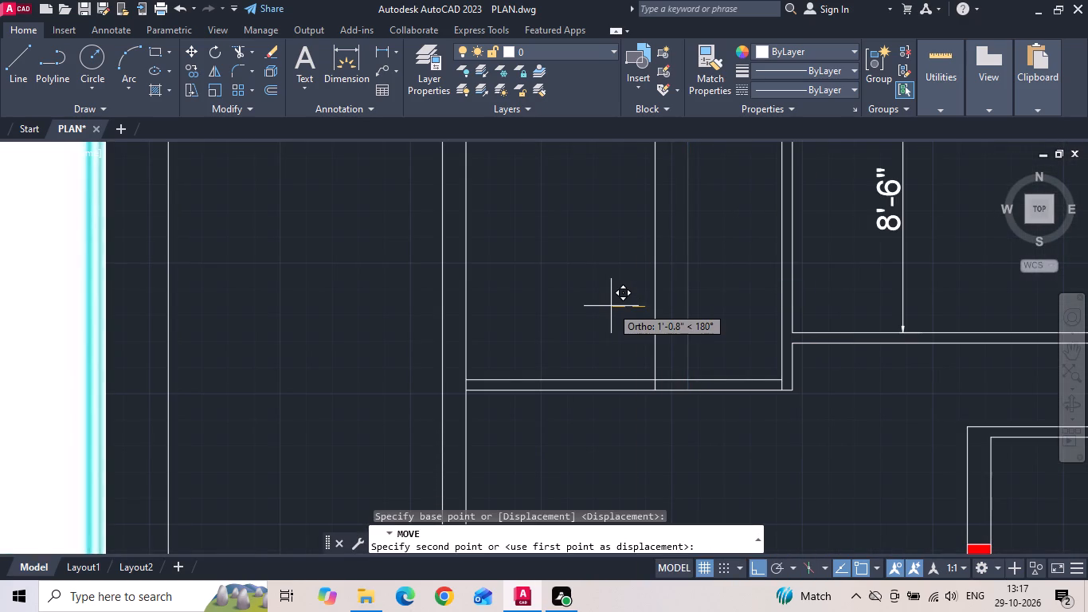
text(9)
key(space)
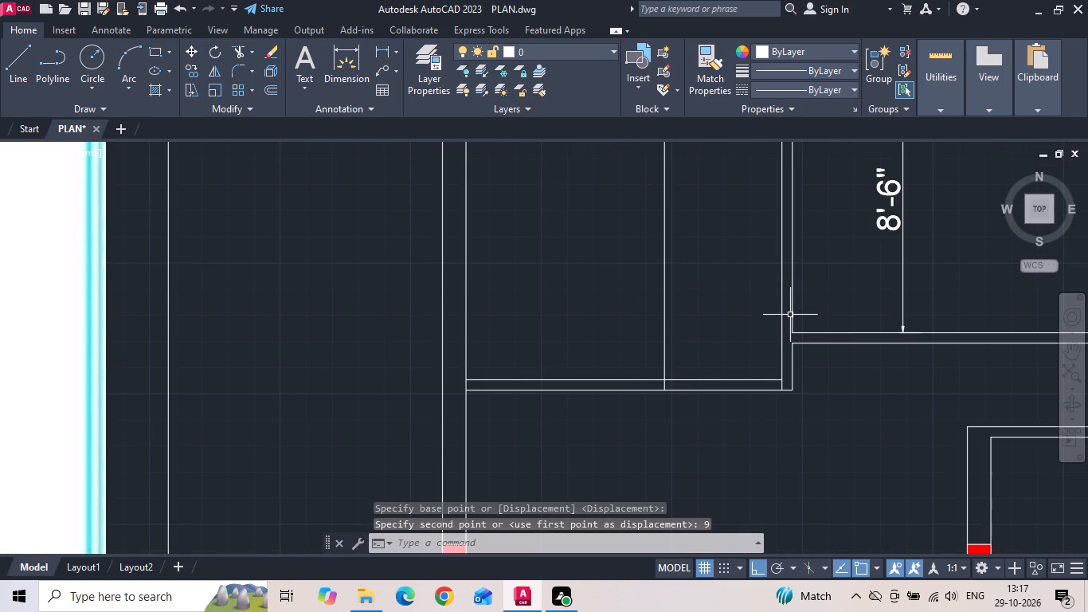
Offset the Bed 1-side line of the kitchen–Bed 1 partition 9" toward the kitchen for the opening's other jamb.
text(O)
key(space)
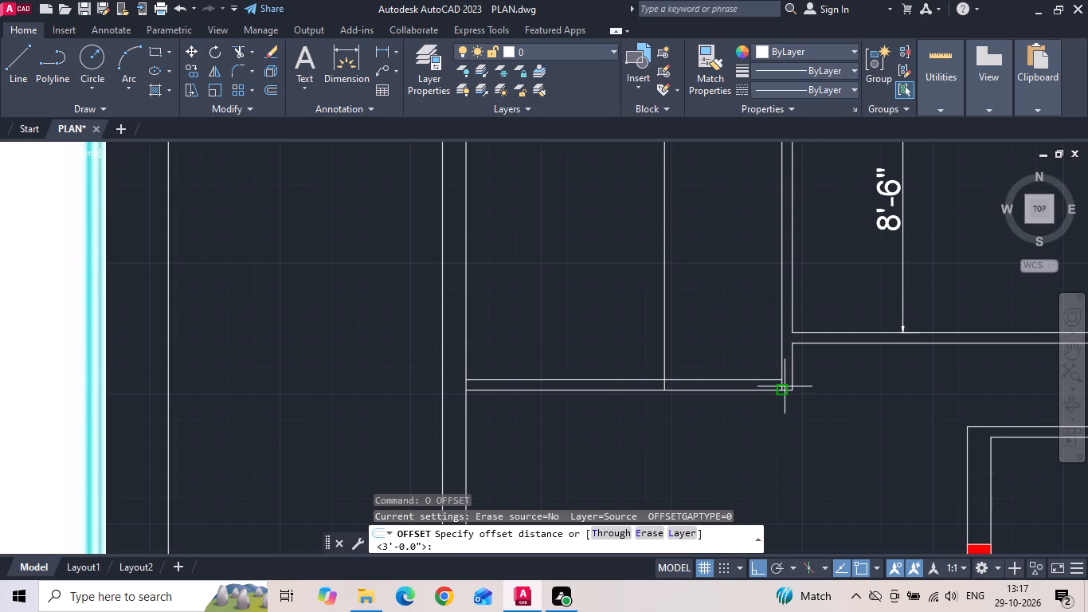
key(9)
key(space)
click(793, 310)
click(742, 320)
key(Escape)
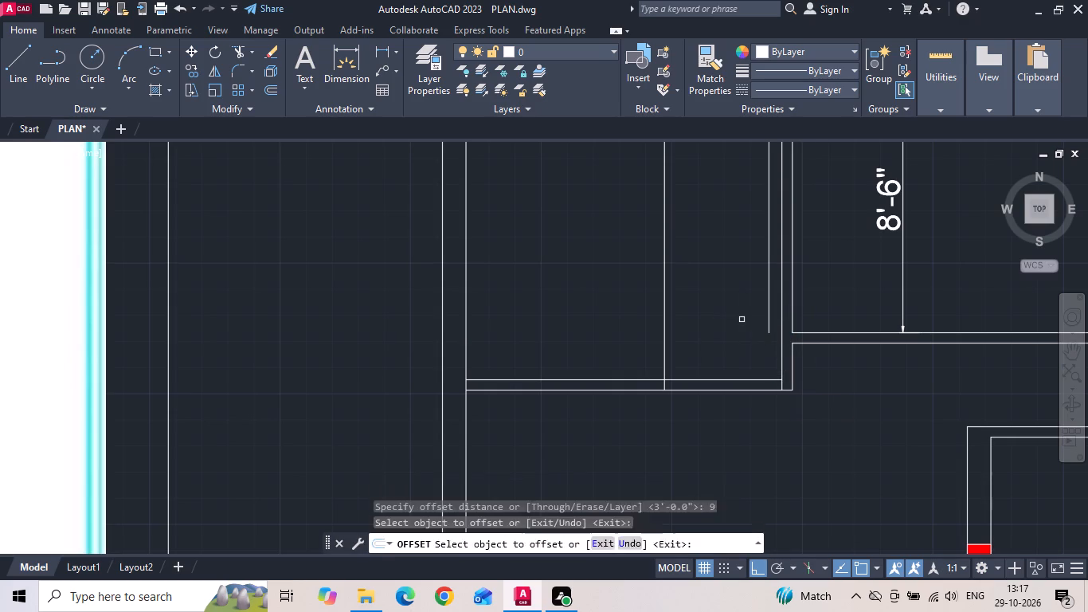
Extend the new jamb line down to the lower line of the kitchen wall.
text(EX)
key(space)
click(770, 327)
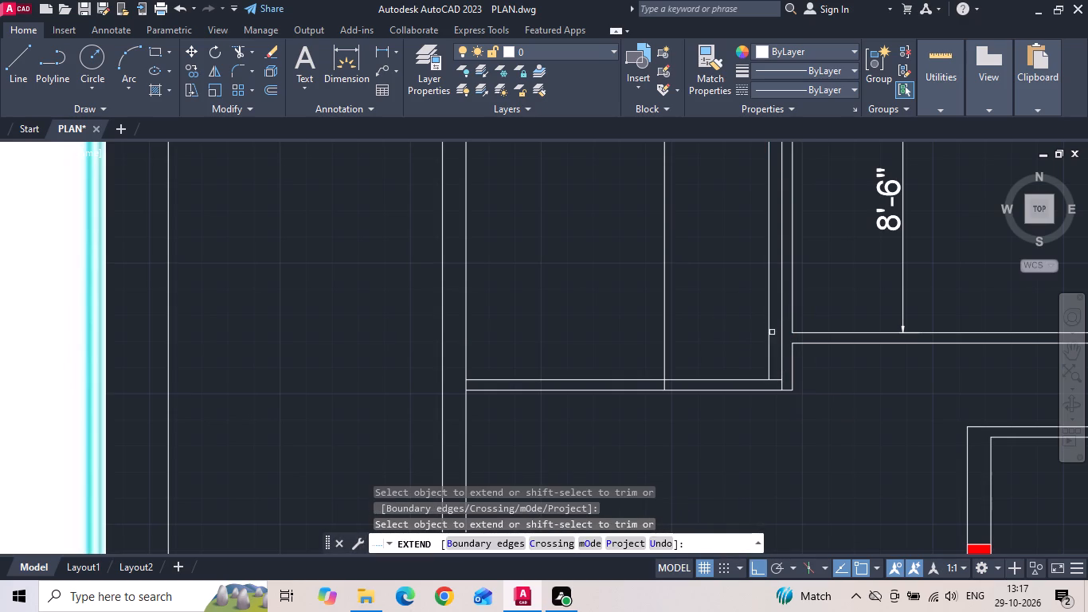
click(770, 349)
key(Escape)
Trim the kitchen wall lines between the two jamb lines and the jamb lines above the wall to cut the opening.
text(TR)
key(space)
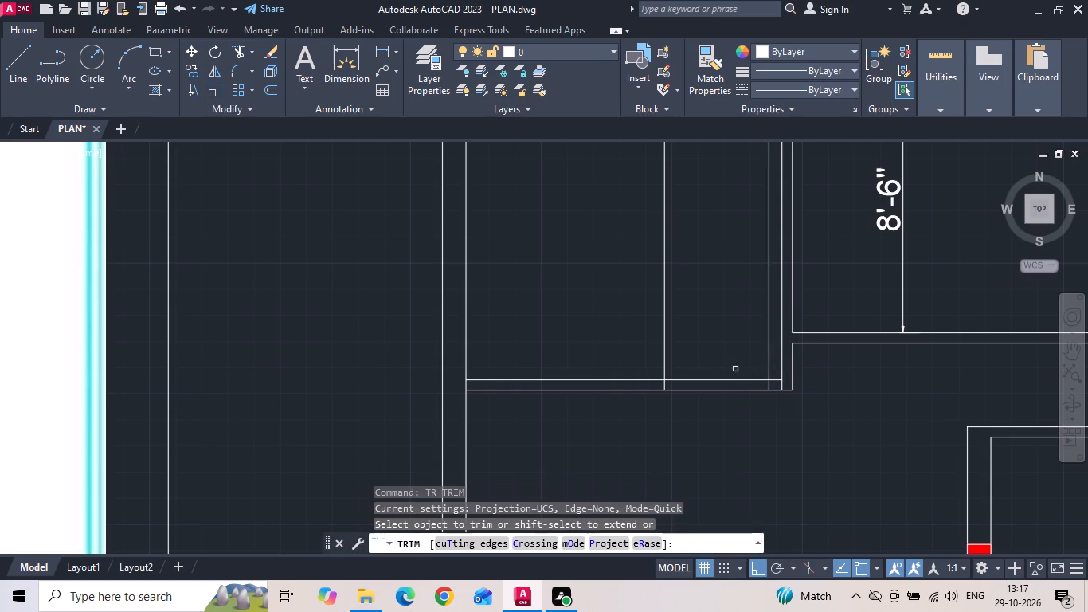
click(773, 361)
click(625, 358)
drag(715, 355, 729, 429)
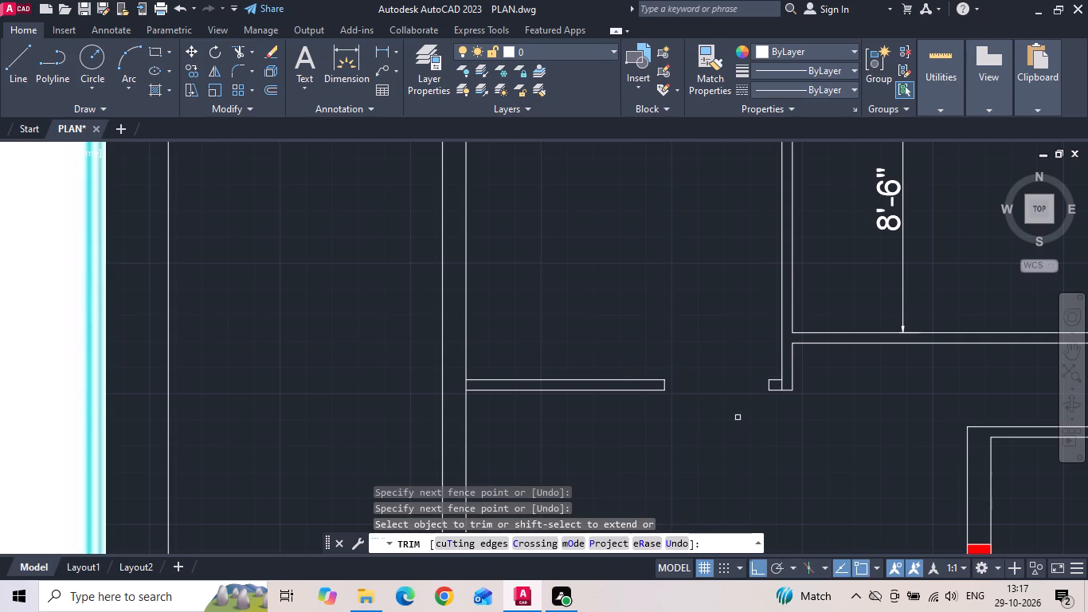
Trim the overlapping lines where the kitchen wall meets the partition and outer wall, and where the partition meets the upper wall.
click(782, 384)
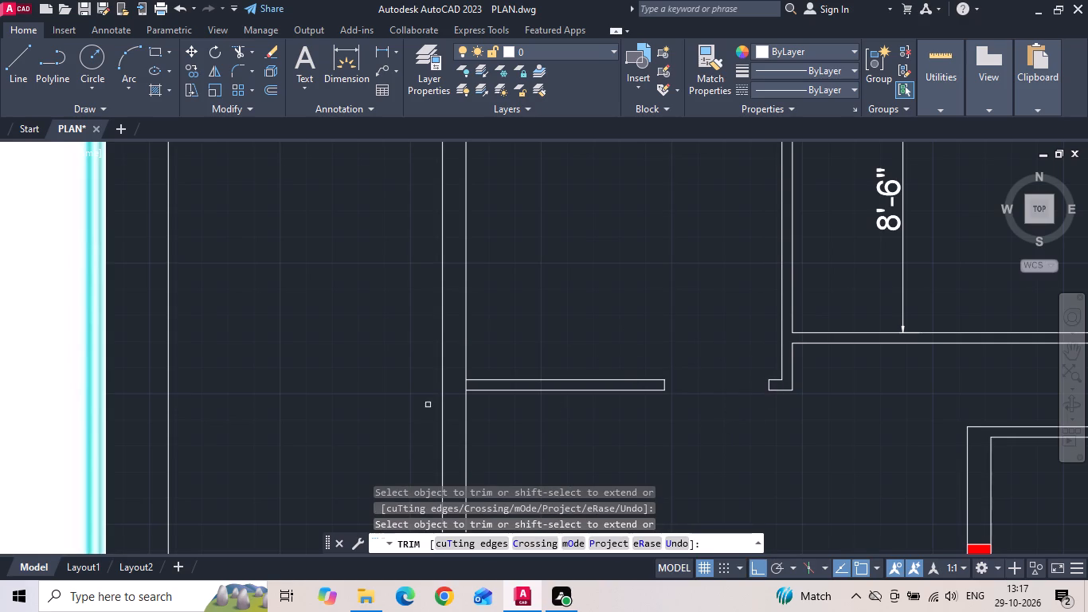
click(465, 386)
scroll(580, 425, down, 2)
scroll(628, 300, up, 1)
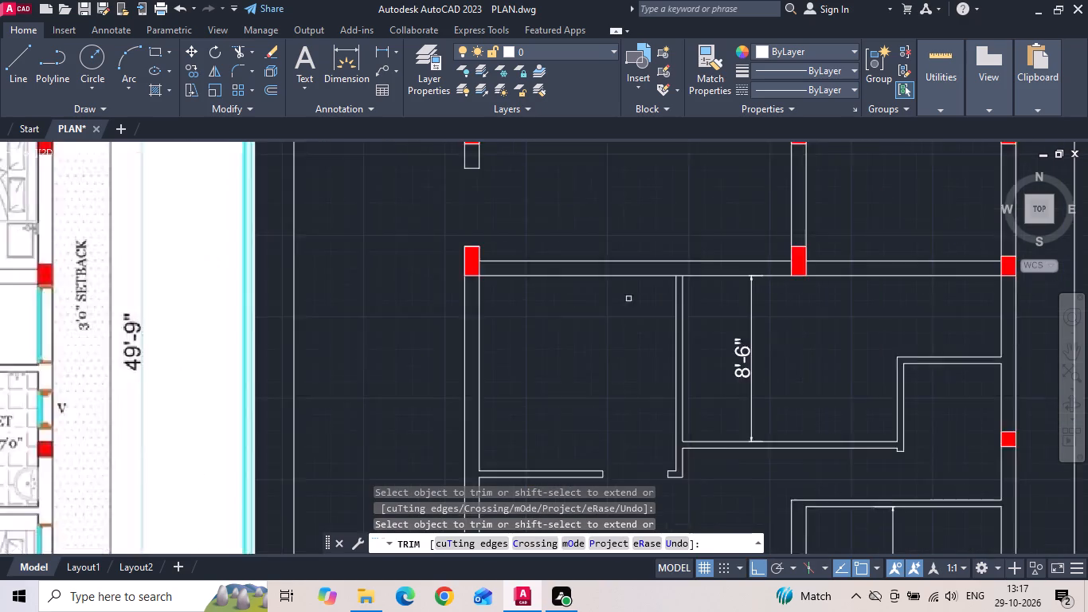
scroll(628, 299, up, 1)
click(707, 262)
scroll(614, 309, down, 2)
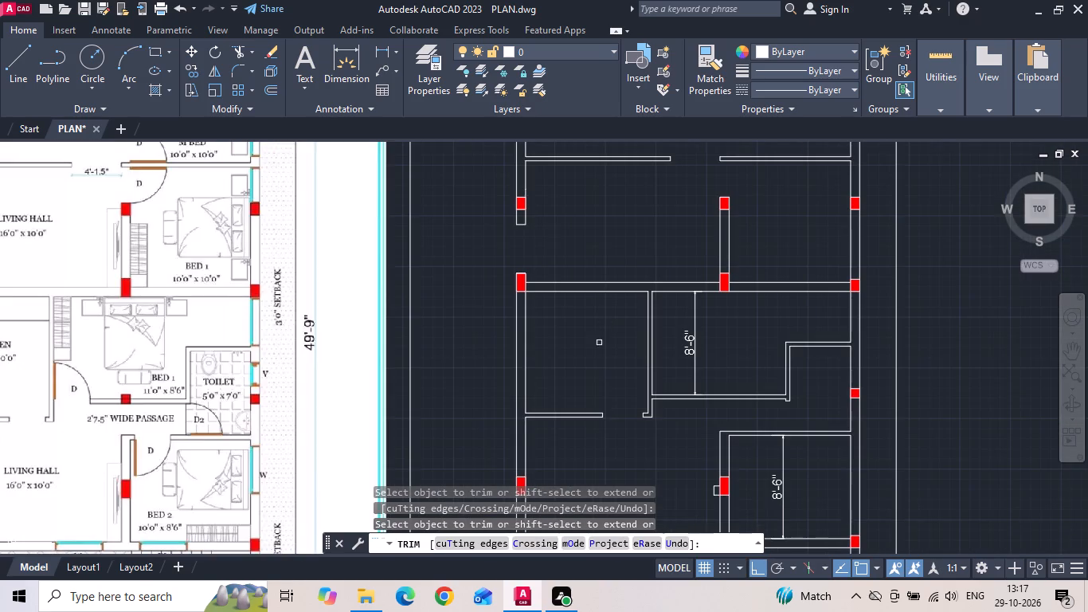
middle_drag(592, 354, 586, 319)
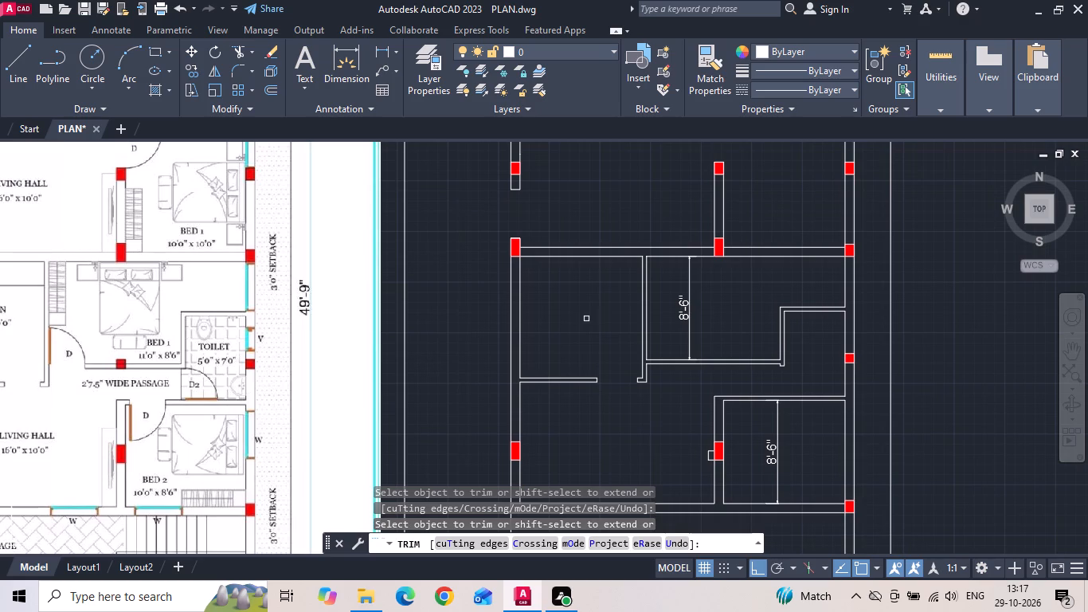
key(Escape)
Offset the inner line of the living hall–Bed 2 wall 4" into Bed 2 for the first door jamb.
scroll(32, 434, up, 2)
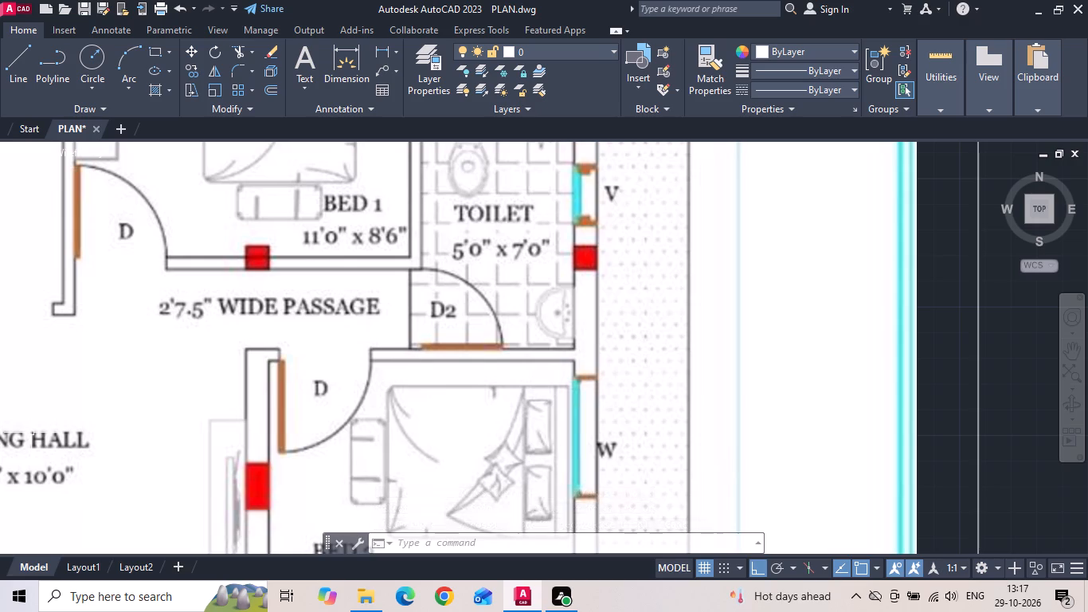
scroll(31, 433, down, 3)
scroll(467, 420, up, 3)
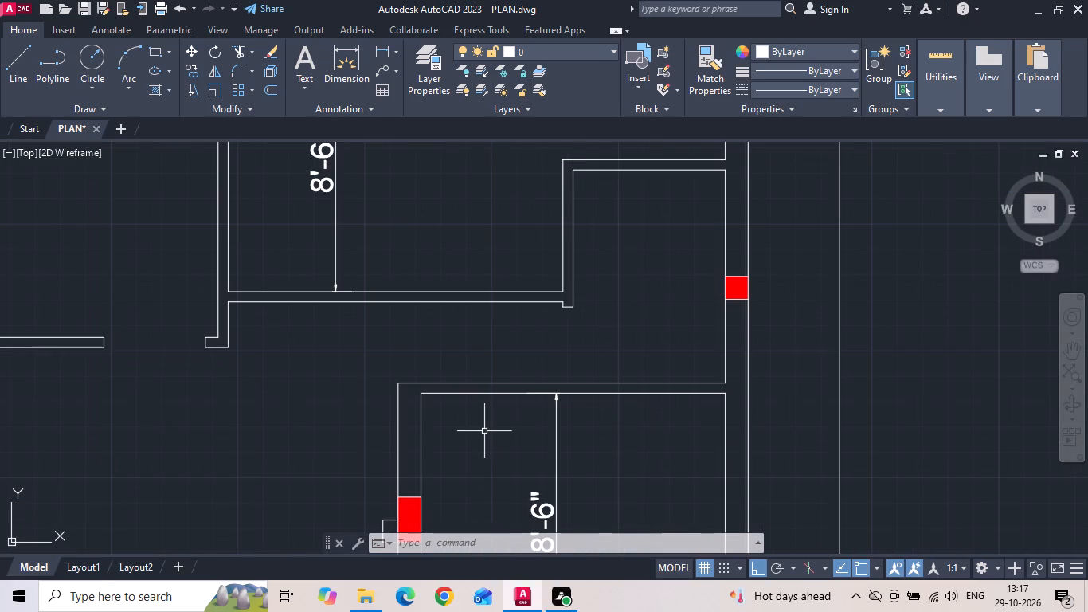
text(O 4)
key(space)
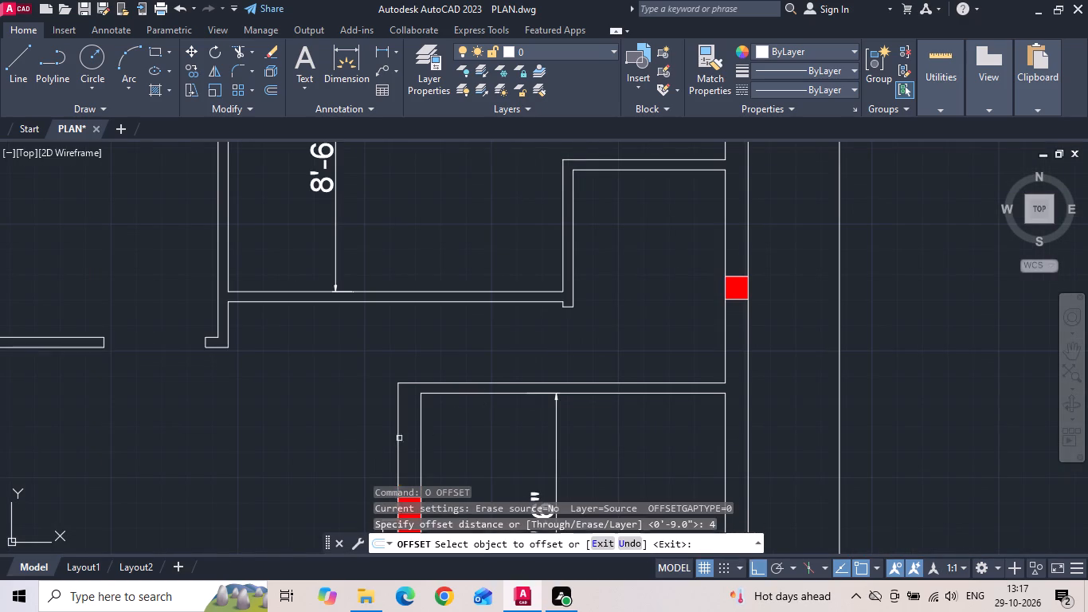
click(421, 406)
click(440, 412)
key(Escape)
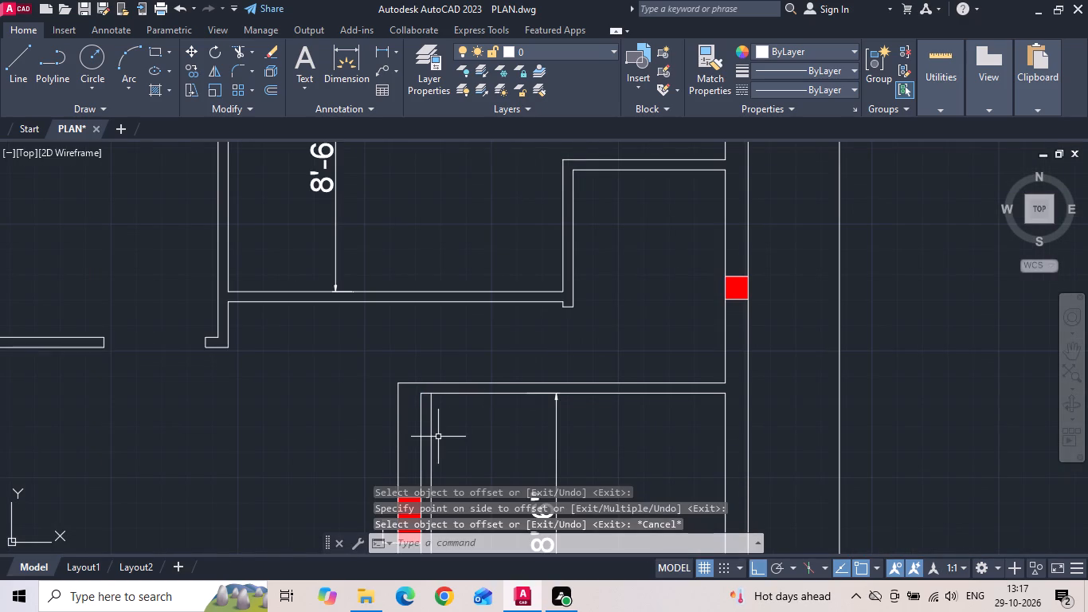
Offset the Bed 2 jamb line 3' further into the room to set the door width.
text(O 3')
key(Return)
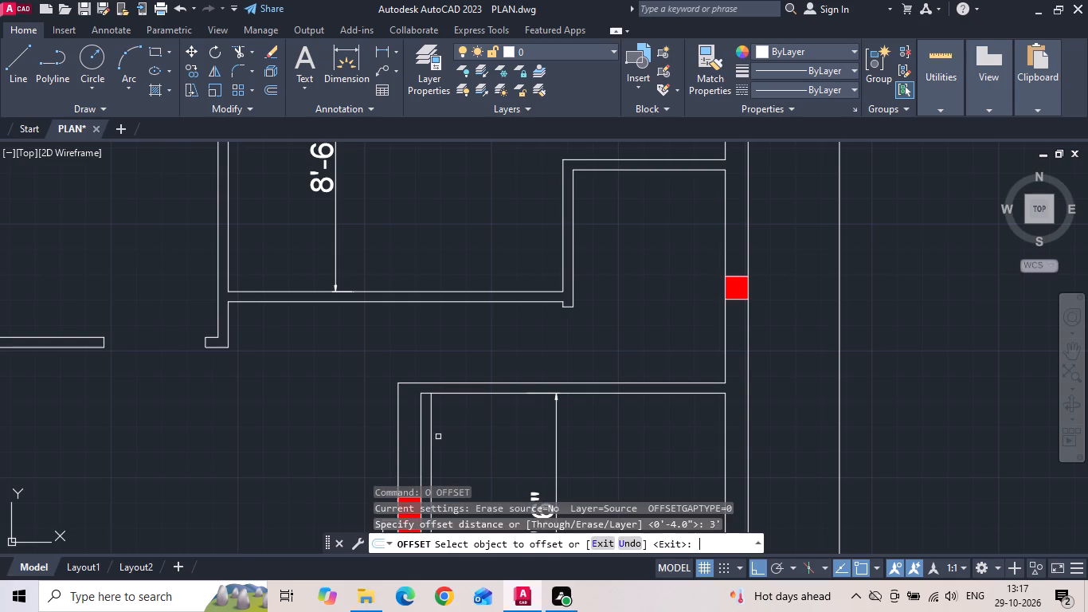
click(431, 441)
click(493, 421)
key(Escape)
Extend both Bed 2 door jamb lines up to the passage-side line of the Bed 2 wall.
key(e)
key(x)
key(space)
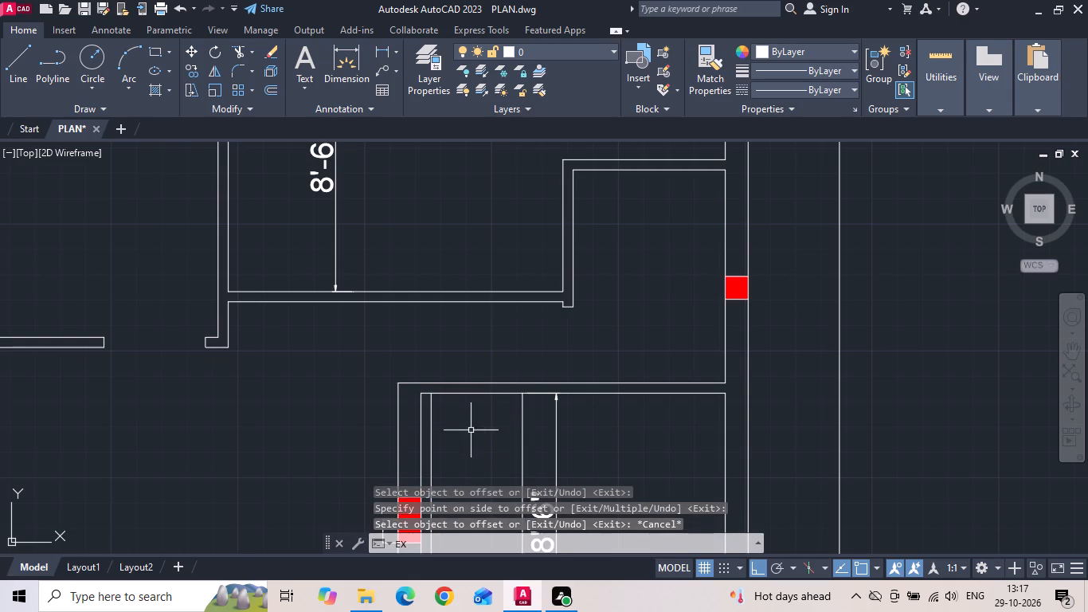
click(429, 417)
drag(526, 418, 503, 414)
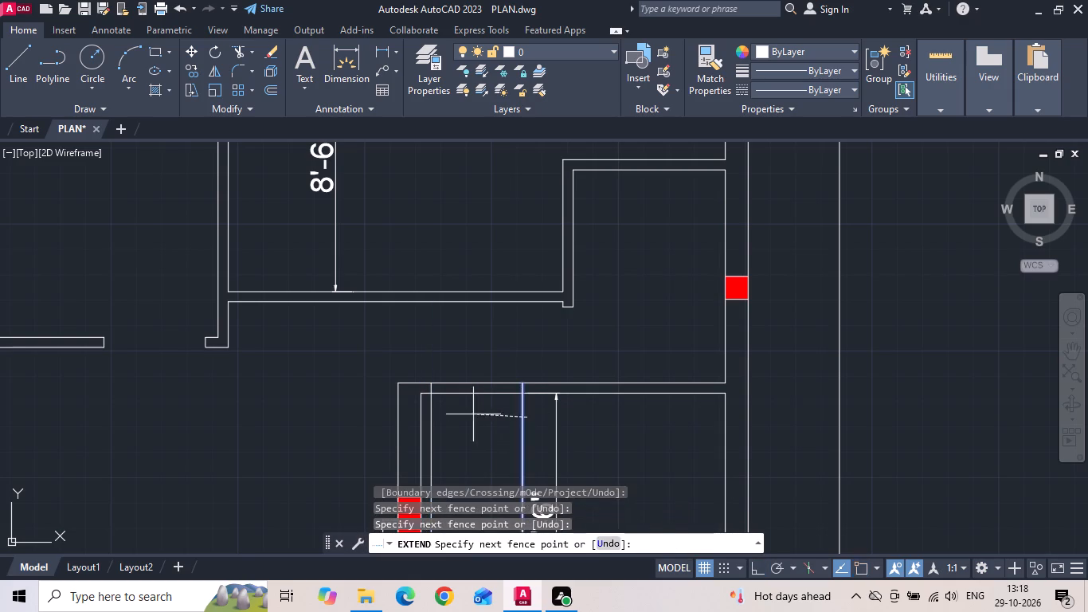
click(473, 414)
key(Escape)
Trim the wall lines between the Bed 2 jambs and the jamb lines below the wall to cut the door opening.
text(TR)
key(space)
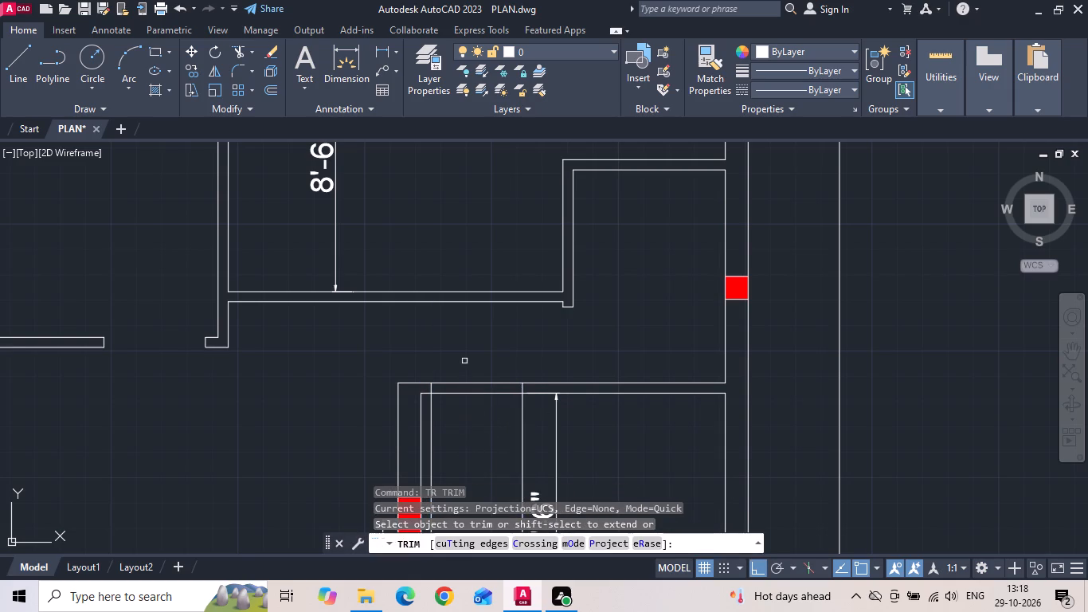
drag(464, 361, 522, 465)
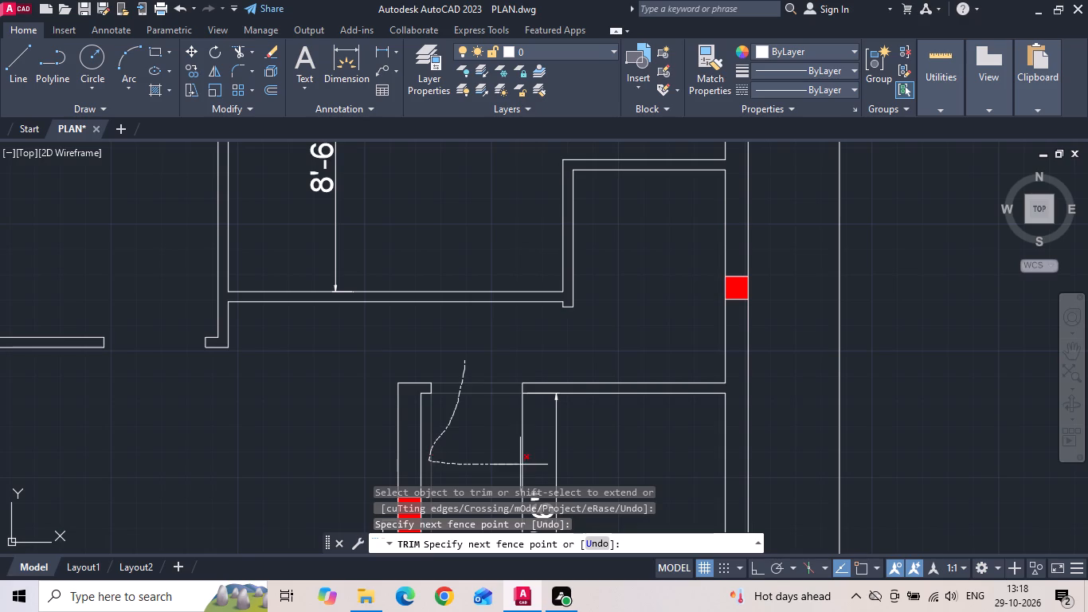
drag(522, 465, 528, 464)
key(Escape)
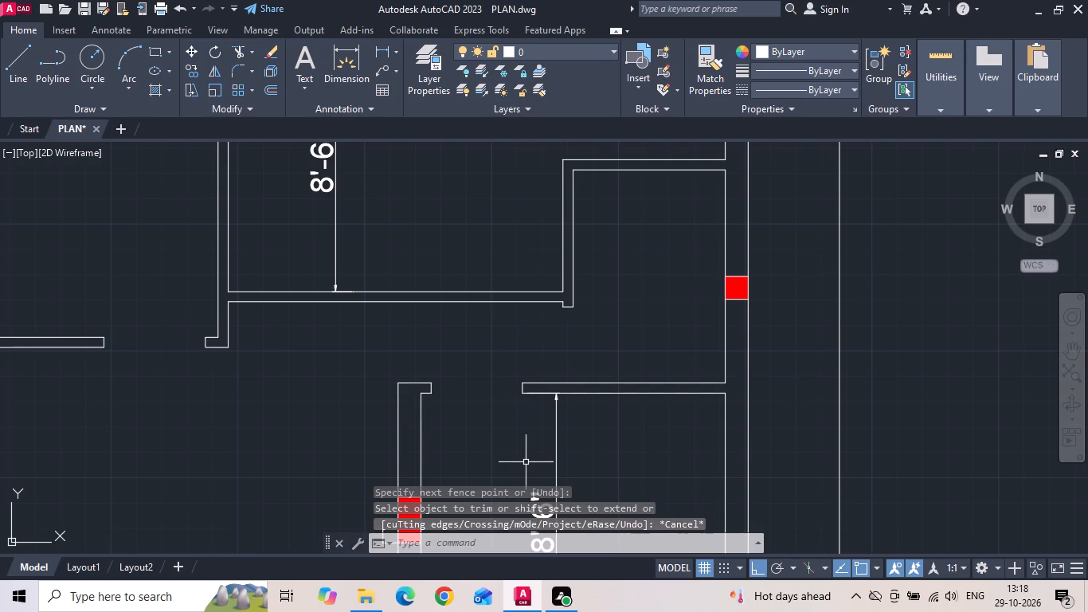
Save the drawing.
key(ctrl+s)
key(ctrl+s)
Draw a vertical line from the outer corner of the living hall–Bed 2 wall up to the passage wall below Bed 1.
scroll(596, 414, down, 2)
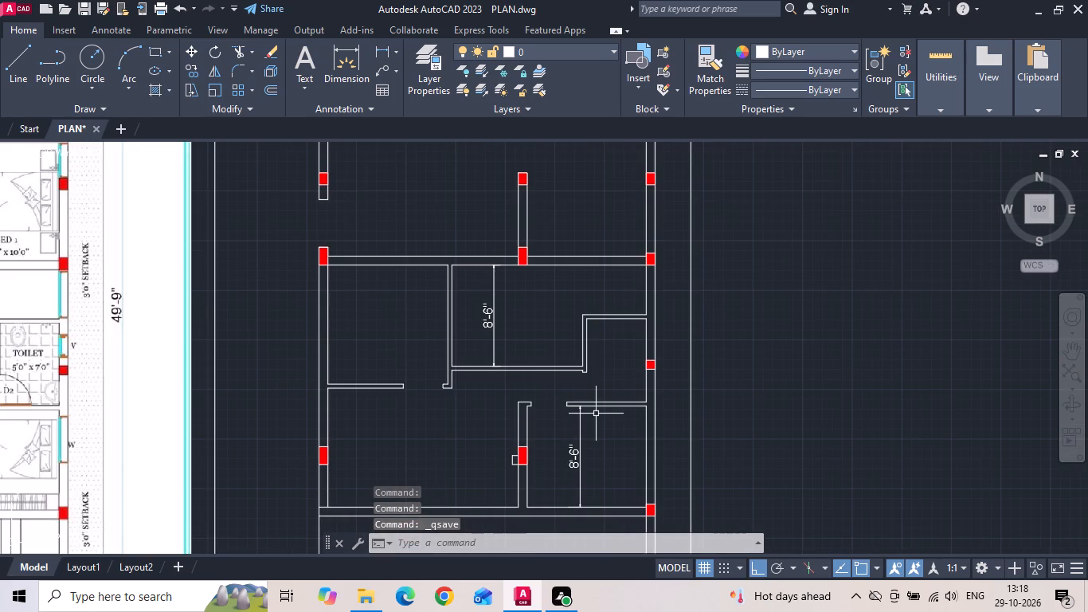
scroll(597, 413, down, 1)
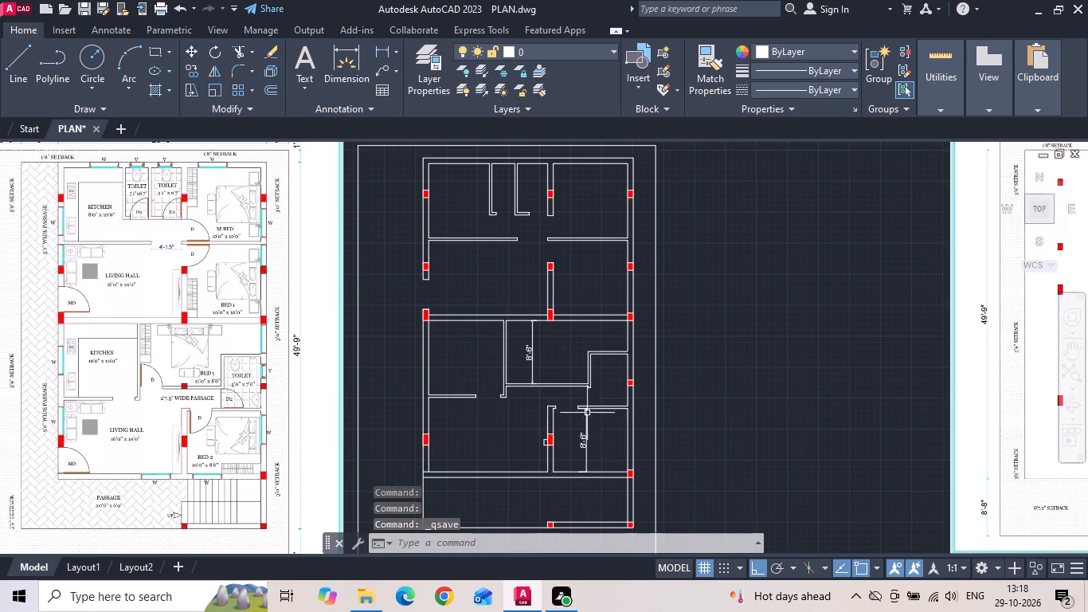
scroll(202, 411, up, 1)
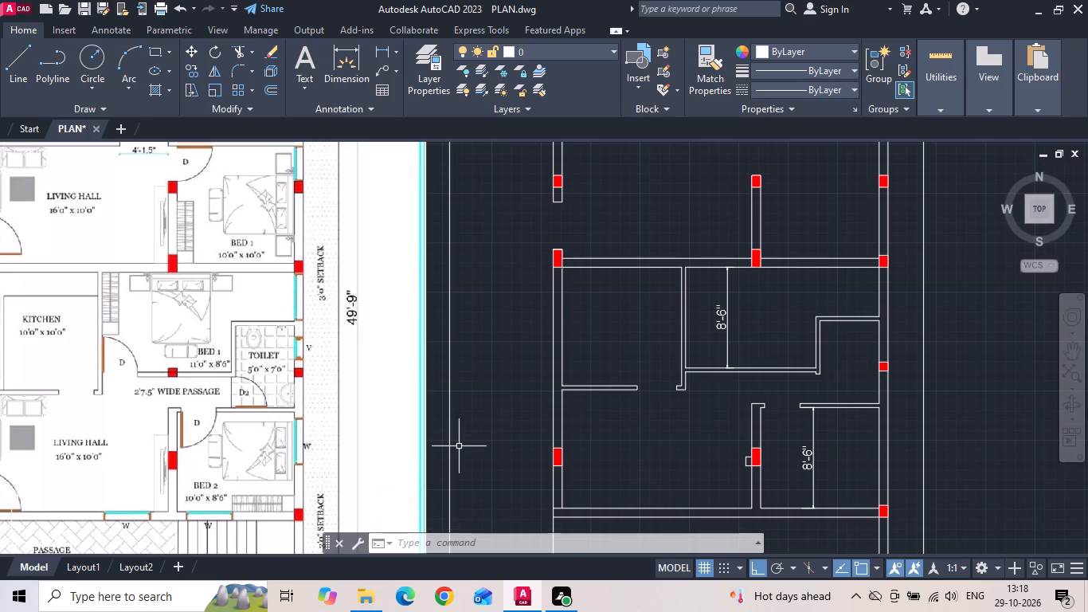
key(l)
key(space)
scroll(727, 412, up, 1)
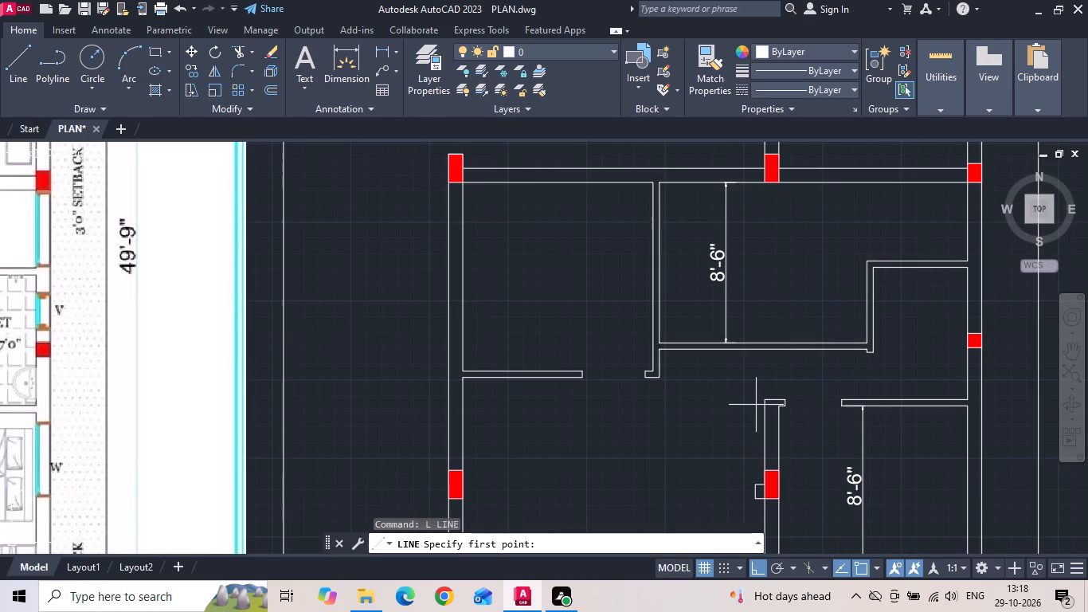
click(762, 399)
scroll(762, 373, up, 2)
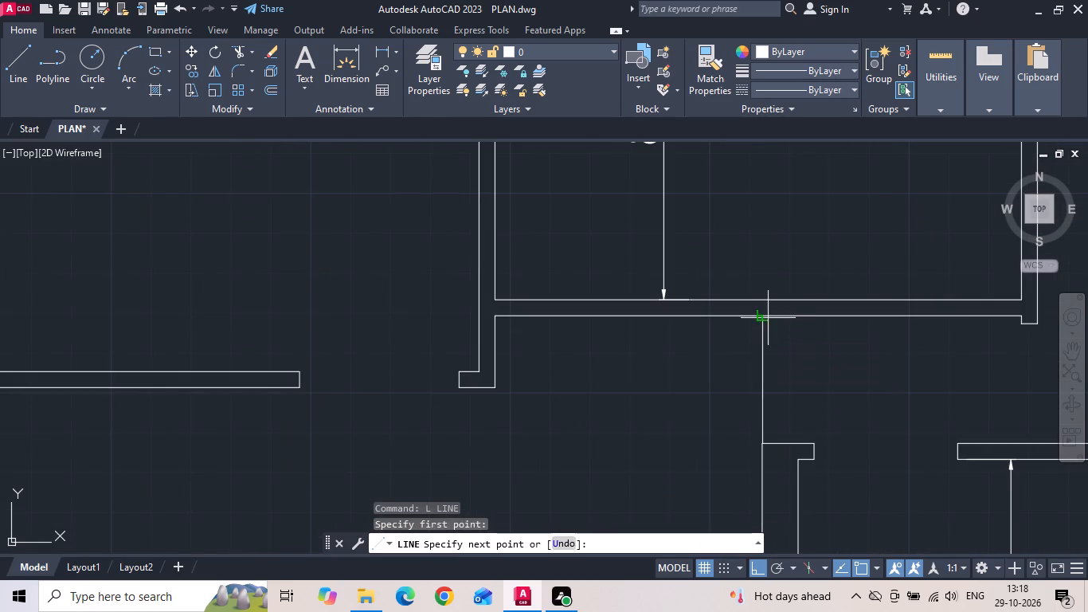
click(763, 316)
key(Escape)
Move the red column from the outer wall beside the toilet to where the vertical guide line meets the passage wall below Bed 1.
scroll(601, 355, down, 2)
scroll(898, 351, up, 2)
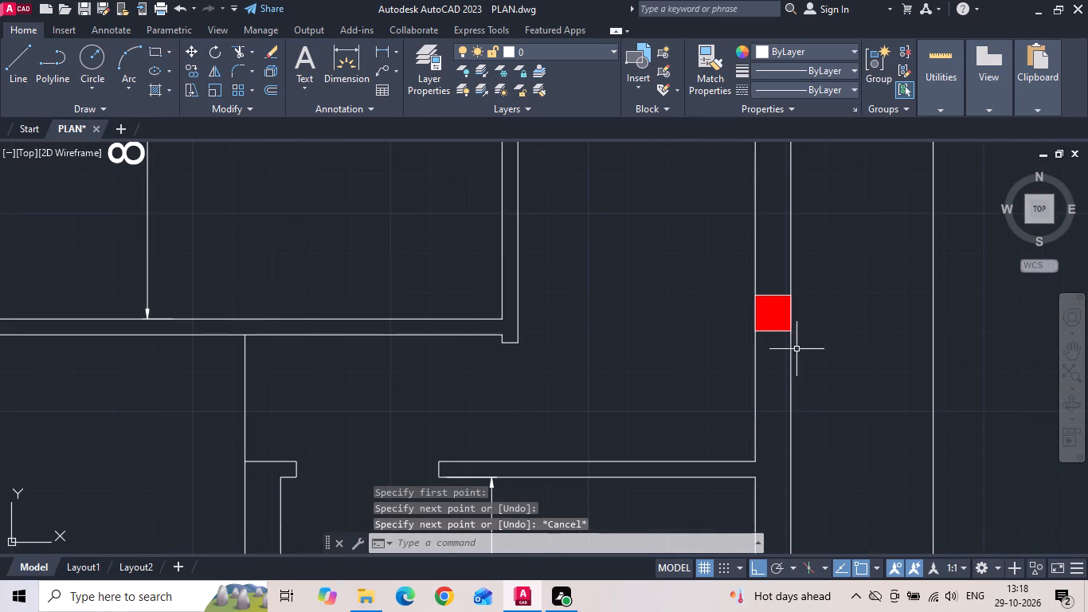
drag(777, 354, 769, 329)
click(757, 280)
right_click(780, 329)
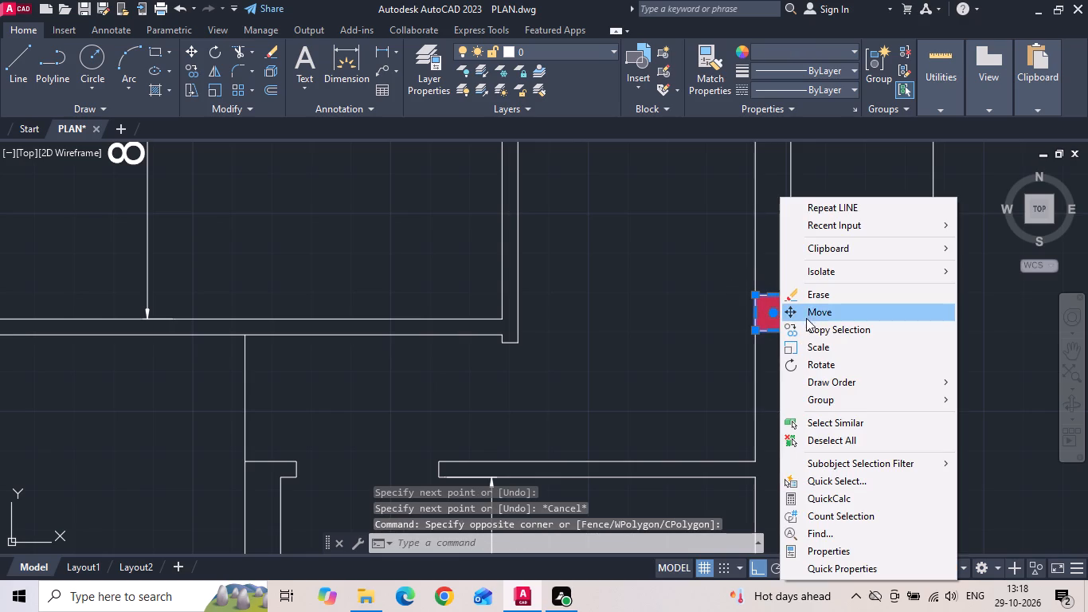
click(808, 311)
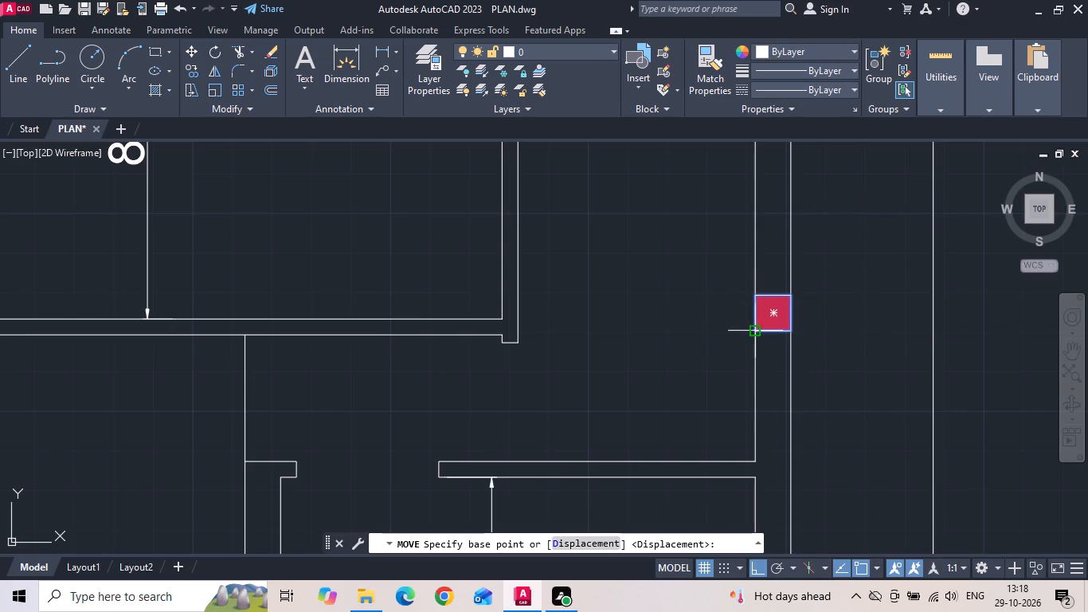
click(757, 331)
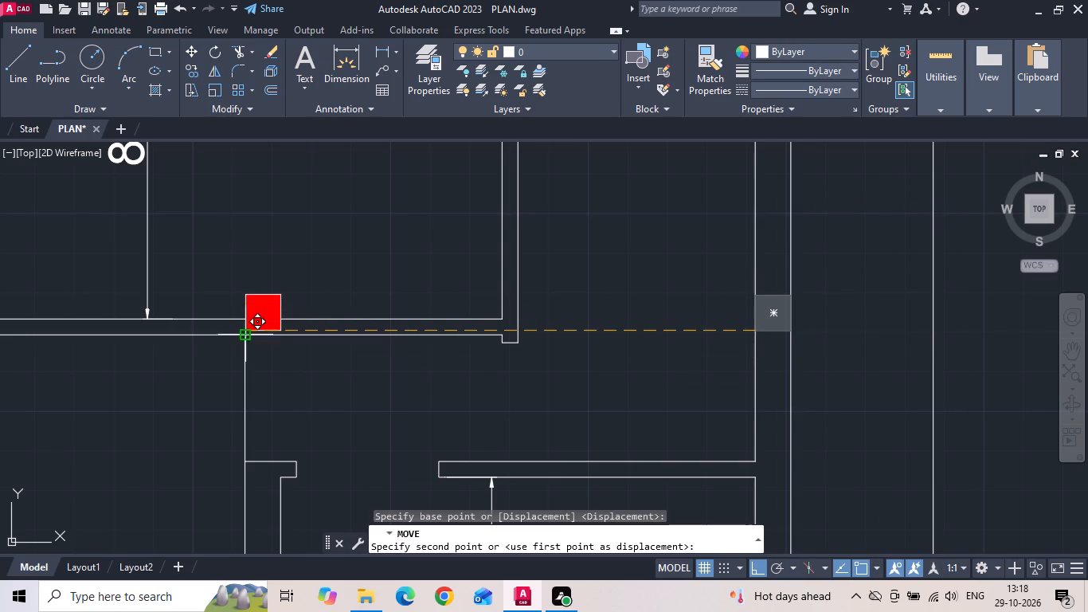
click(241, 337)
Copy the passage-wall column horizontally back onto the outer wall, aligned with the lower edge of the passage wall.
scroll(268, 312, up, 1)
drag(308, 274, 292, 284)
click(229, 304)
right_click(228, 302)
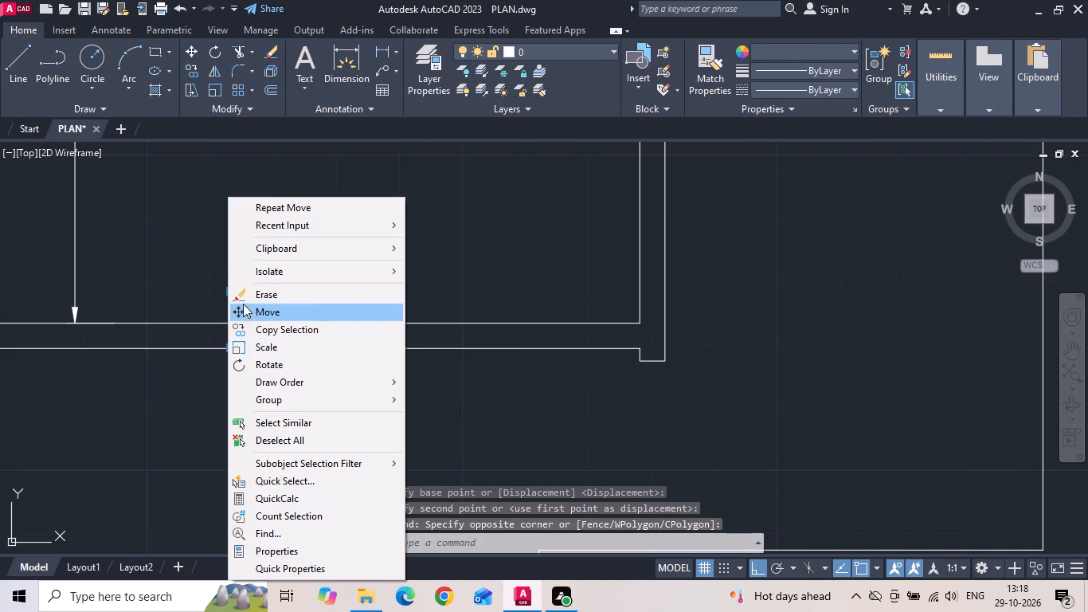
click(252, 326)
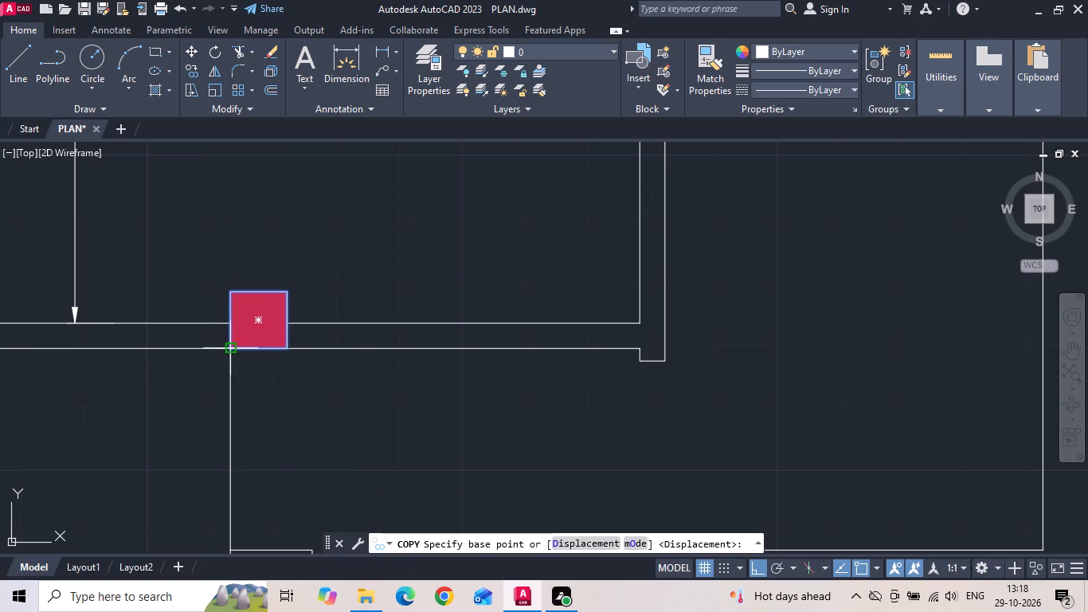
click(229, 345)
scroll(235, 355, down, 1)
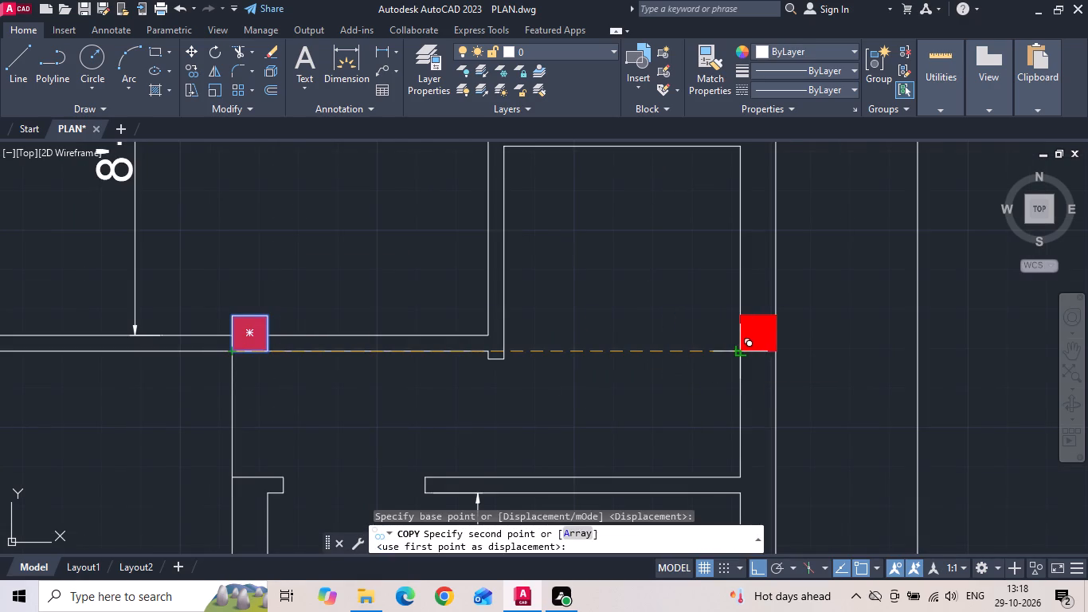
click(738, 351)
key(Escape)
Erase the vertical guide line between the Bed 2 wall corner and the passage wall.
drag(370, 405, 236, 405)
click(84, 405)
key(Delete)
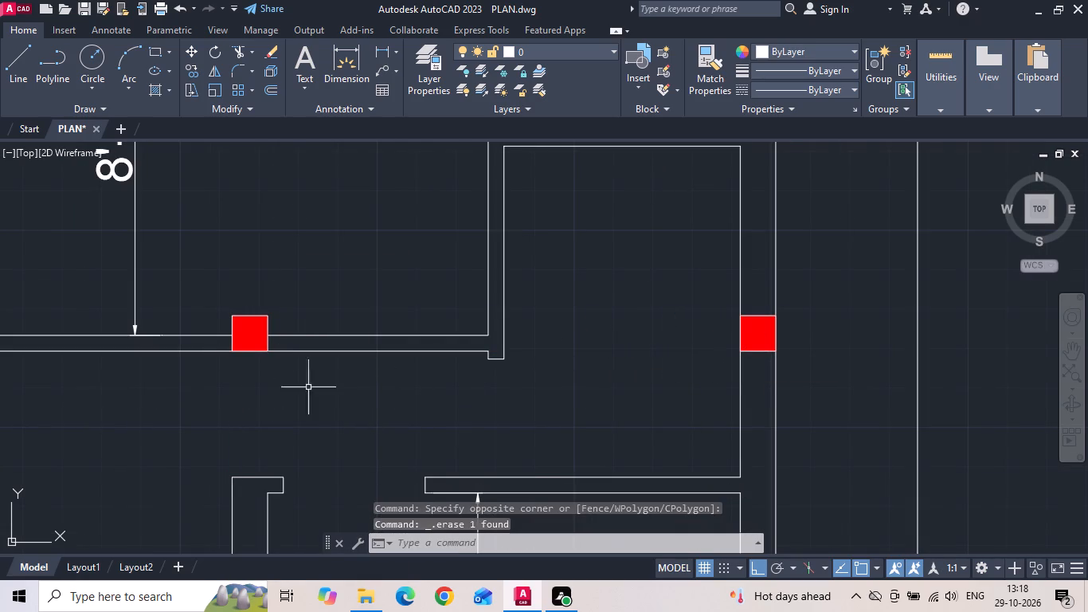
Copy the passage-wall and outer-wall columns into the car-parking floor's wall plan, using the outer corner of the staircase column as reference.
drag(758, 296, 753, 319)
click(749, 354)
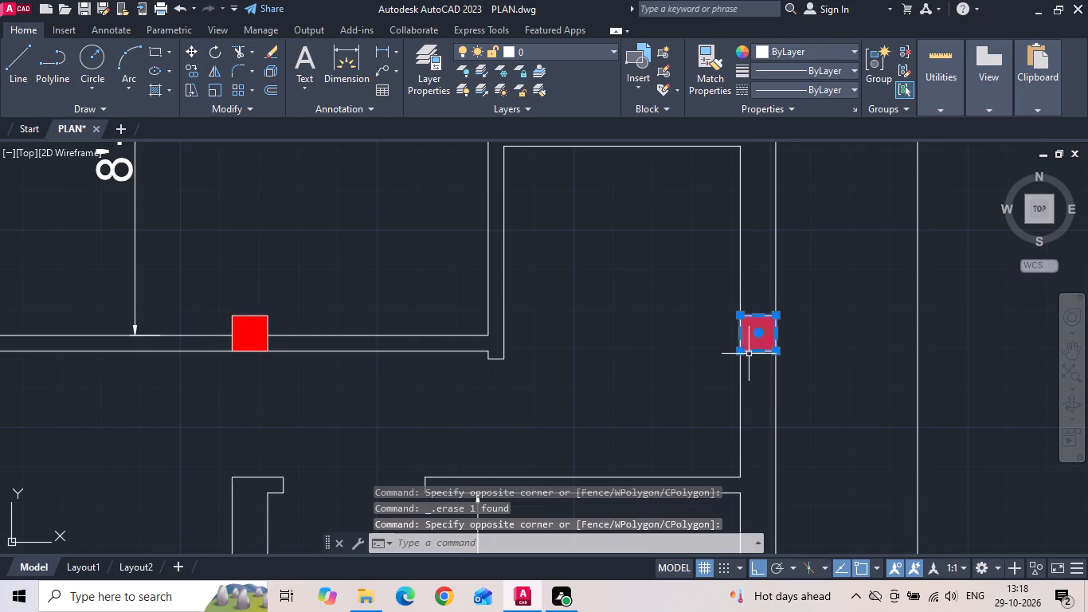
drag(296, 326, 270, 312)
click(217, 280)
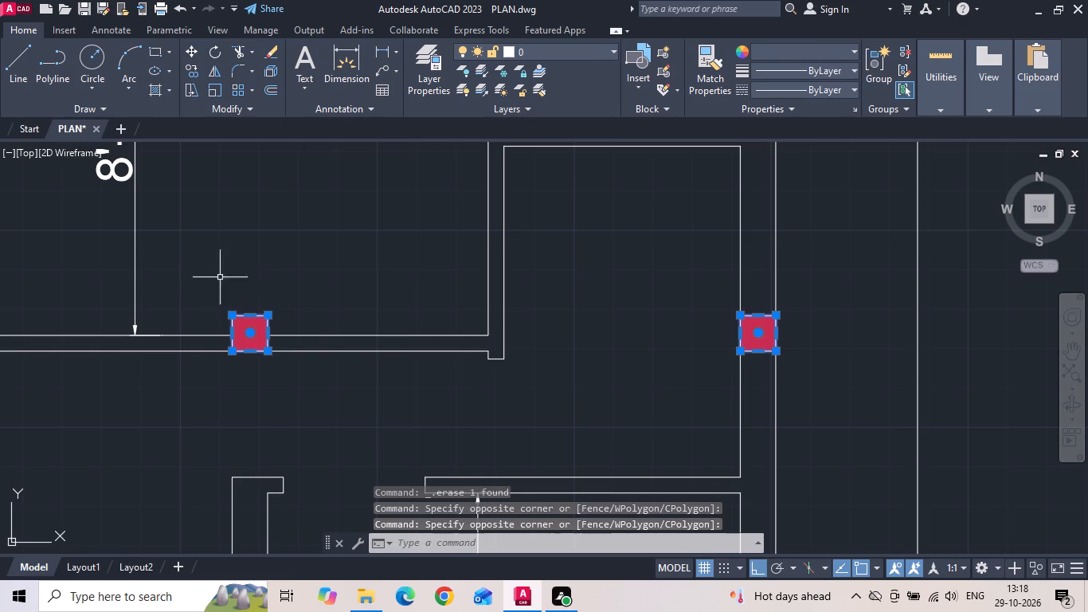
right_click(280, 255)
click(324, 331)
scroll(509, 311, down, 3)
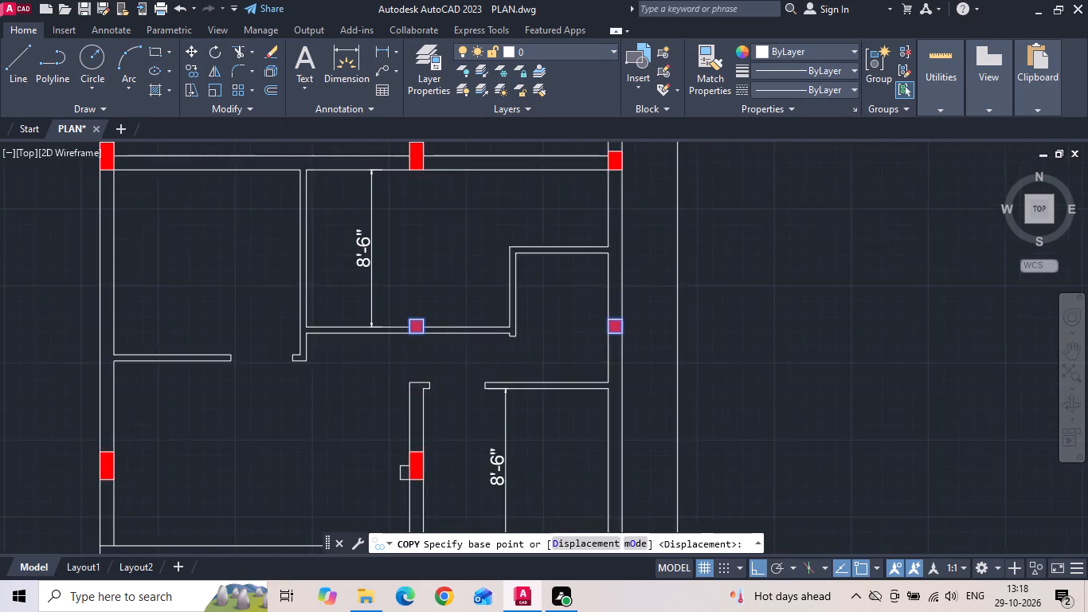
scroll(583, 495, up, 3)
scroll(639, 395, down, 2)
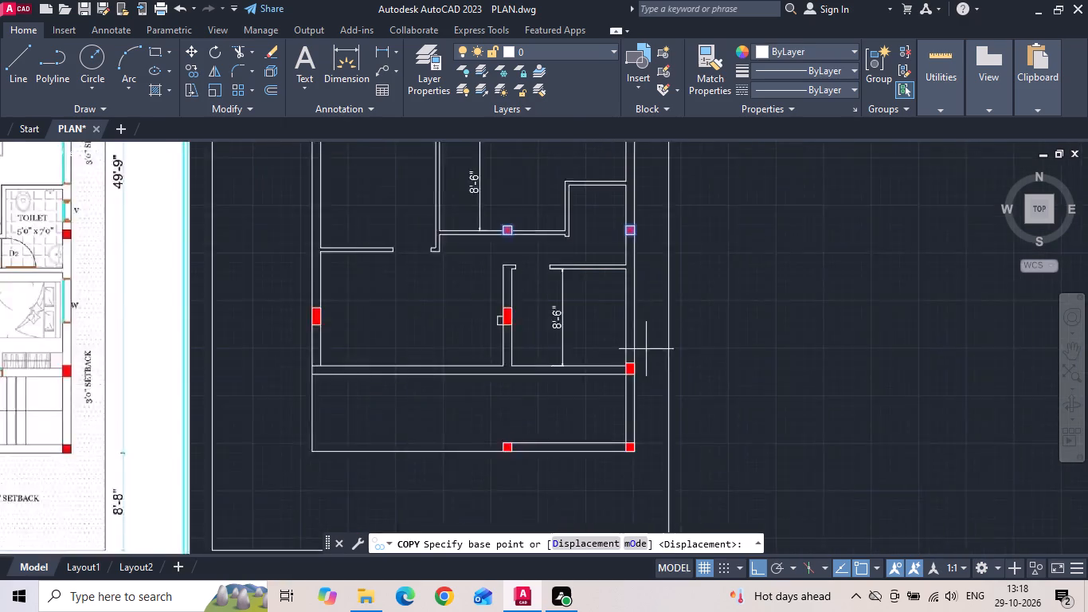
scroll(646, 348, down, 2)
scroll(655, 413, up, 3)
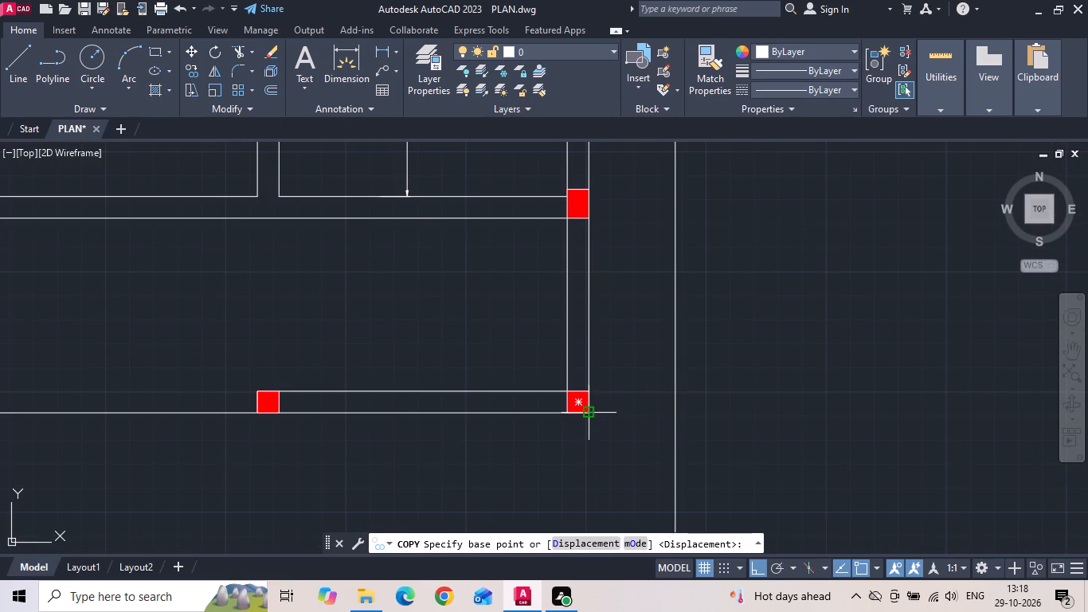
click(589, 414)
scroll(612, 408, down, 2)
middle_drag(119, 398, 656, 394)
middle_drag(72, 421, 224, 410)
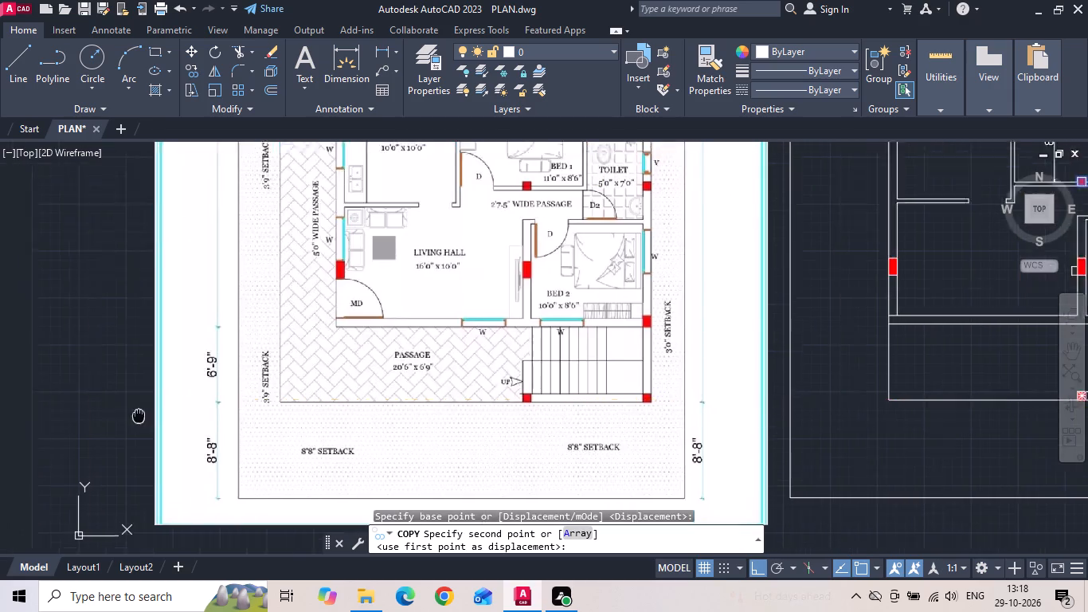
middle_drag(224, 410, 810, 406)
scroll(538, 393, up, 2)
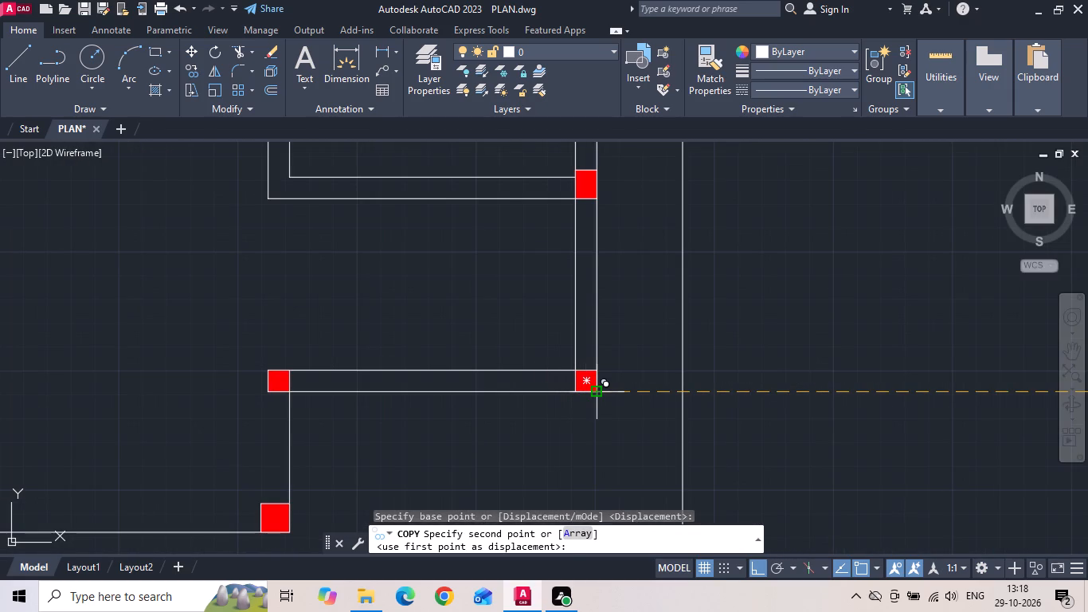
click(600, 389)
scroll(600, 389, down, 3)
scroll(567, 269, up, 1)
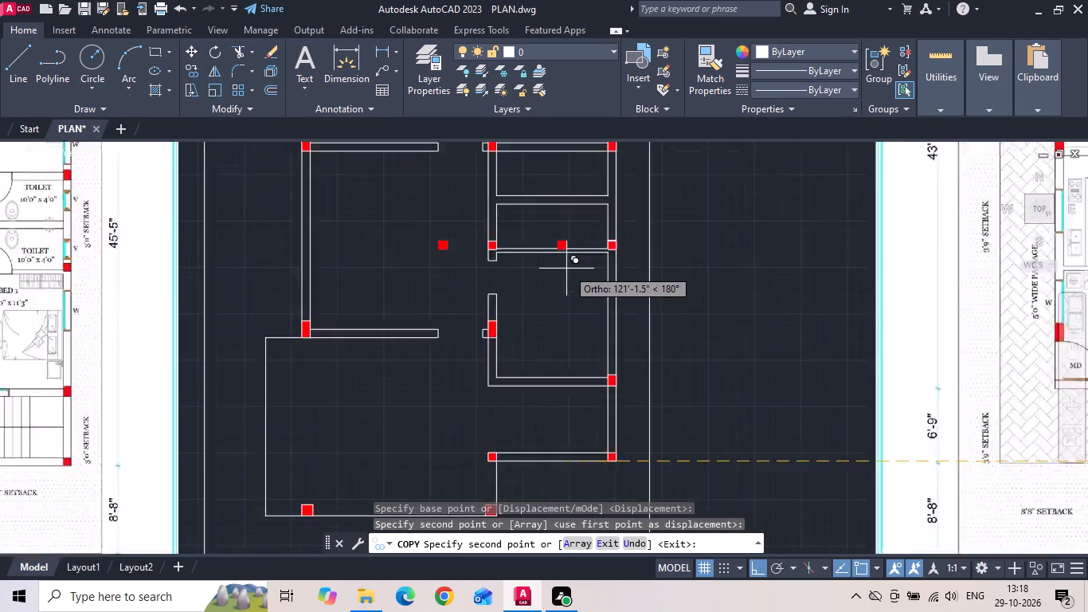
scroll(566, 269, up, 1)
key(Escape)
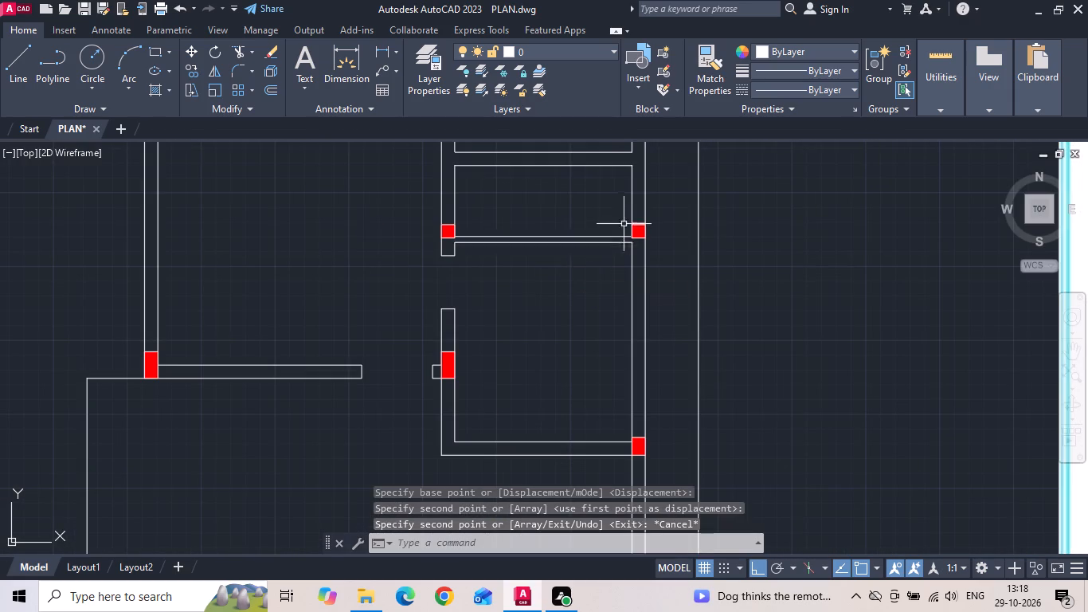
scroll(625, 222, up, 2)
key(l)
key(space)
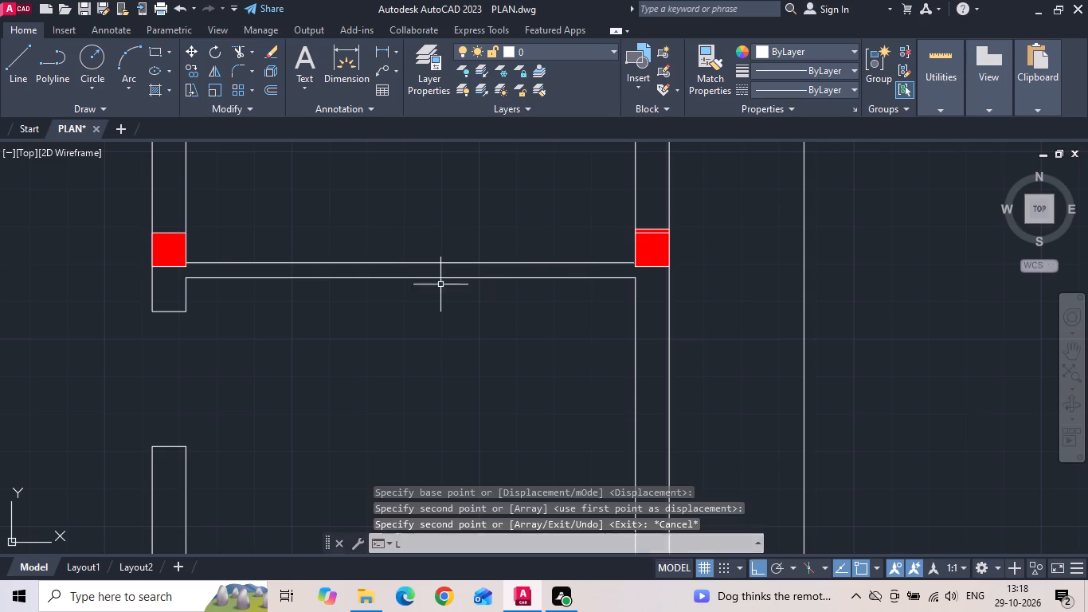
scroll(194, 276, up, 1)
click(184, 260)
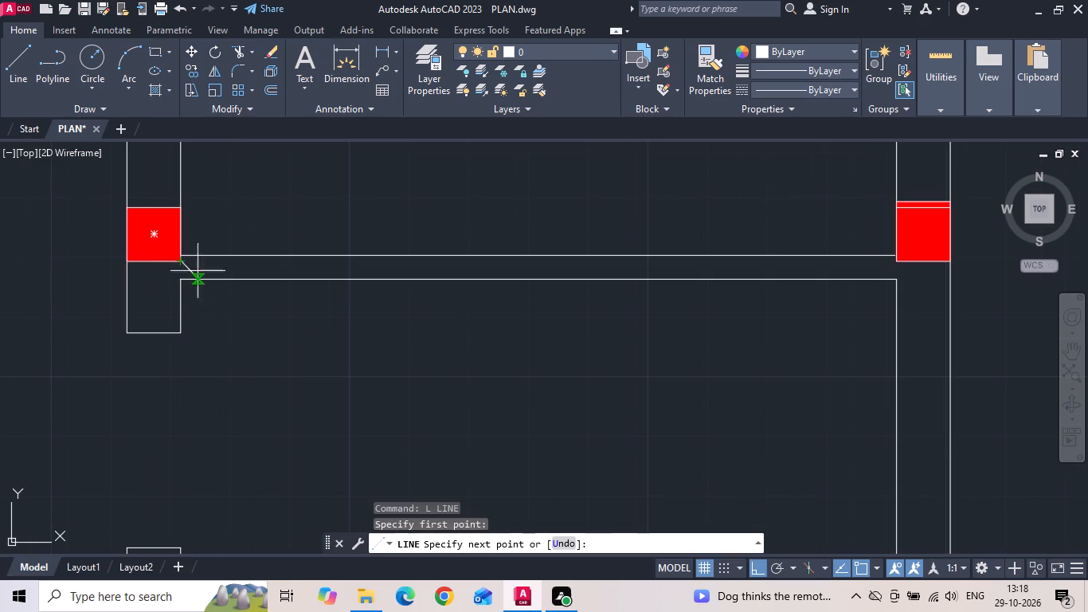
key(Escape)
Erase the old column that overlaps the newly copied column on the outer wall of the car-parking floor's plan.
scroll(906, 179, up, 2)
click(937, 223)
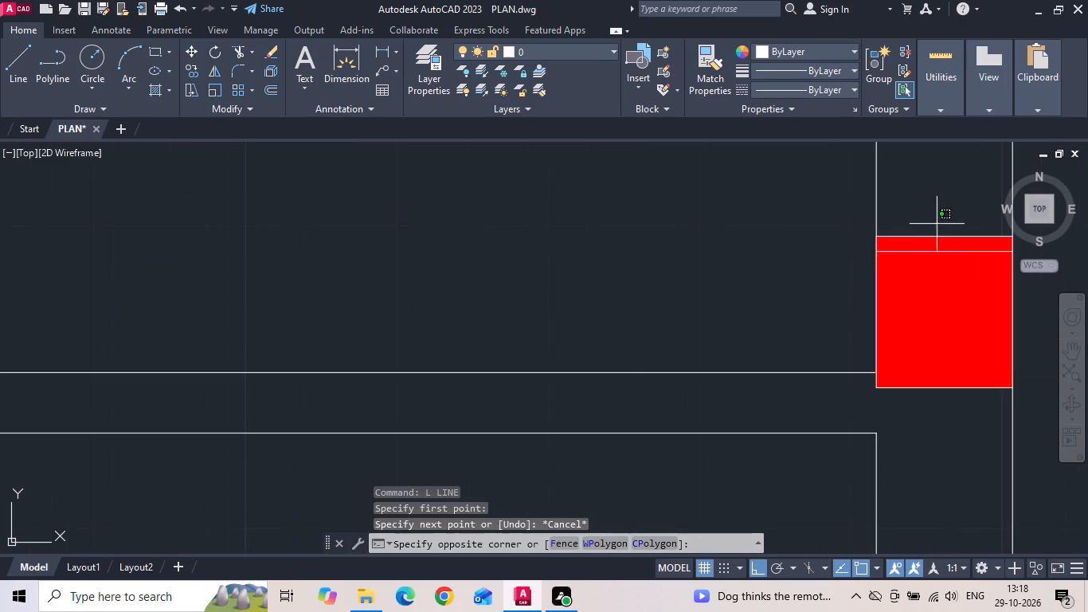
click(914, 240)
key(Delete)
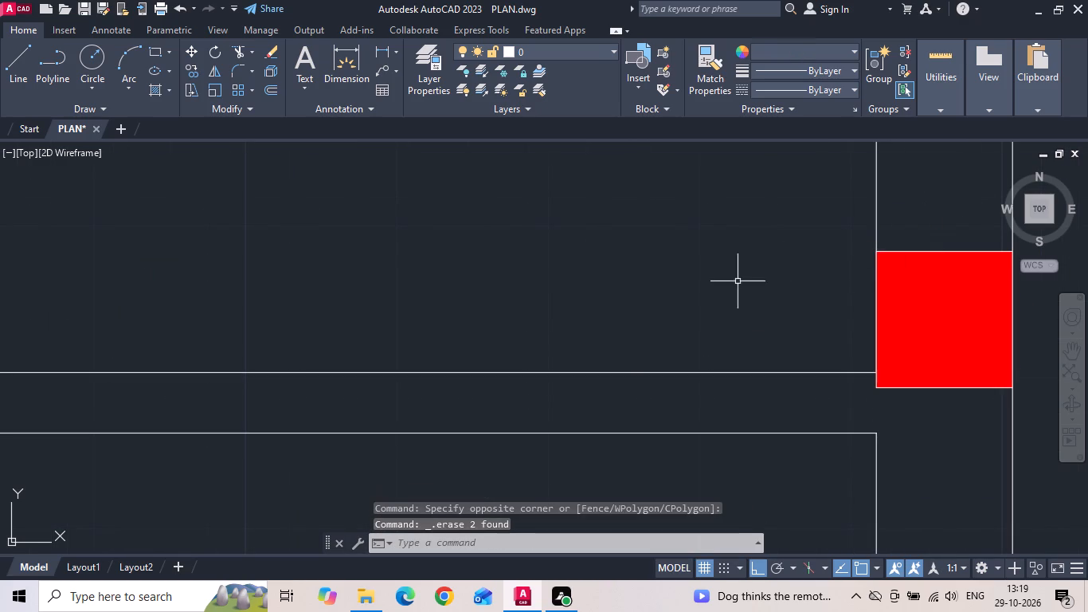
Compare both wall plans with their furnished reference plans, checking the lower unit's living hall and main door area.
scroll(564, 304, down, 6)
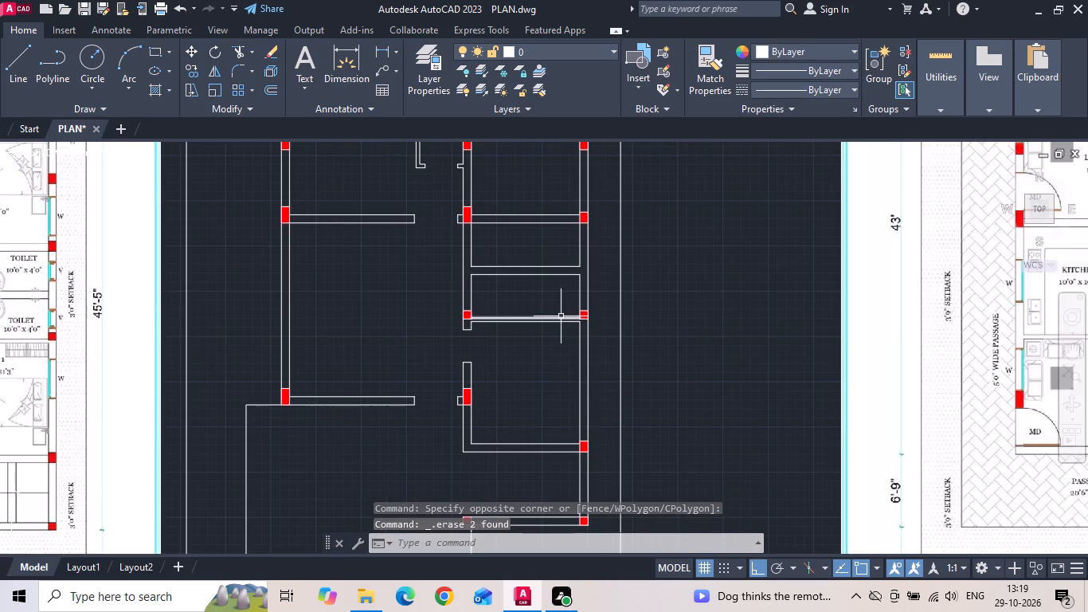
scroll(406, 323, down, 1)
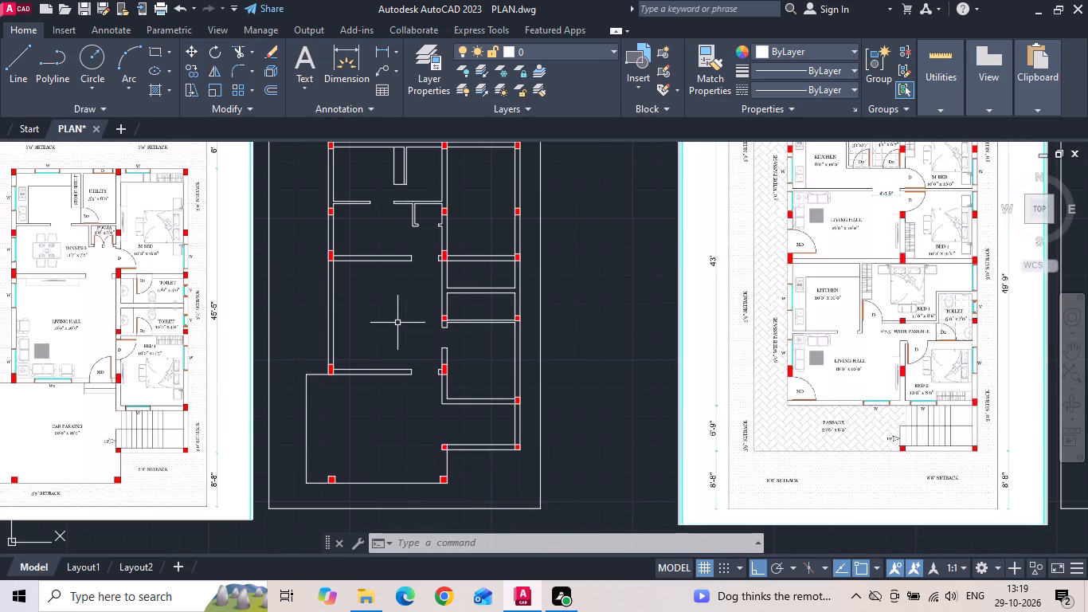
middle_drag(397, 324, 457, 327)
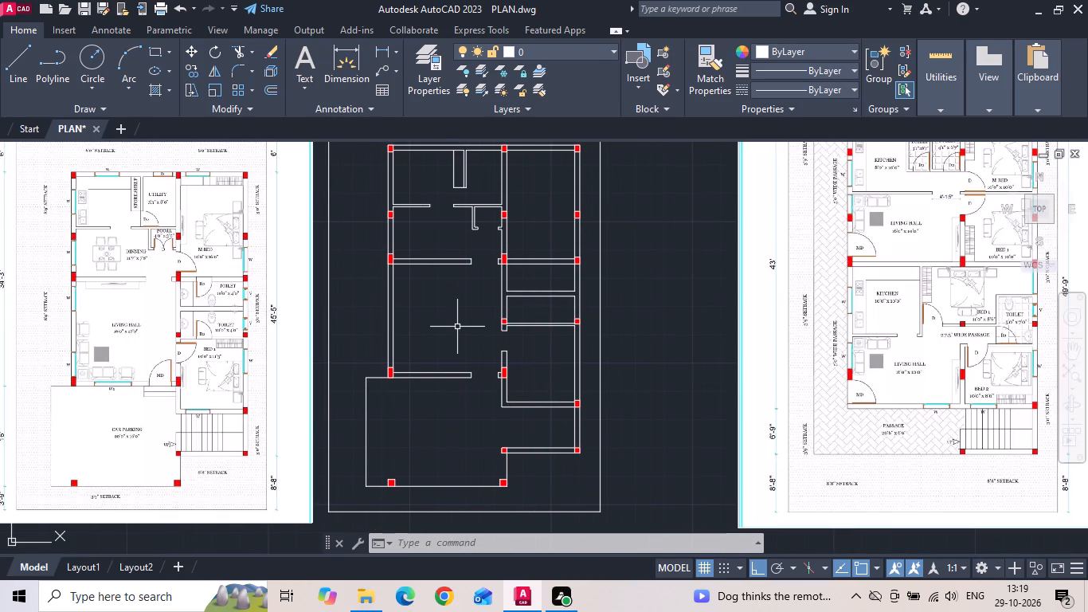
middle_drag(457, 327, 349, 336)
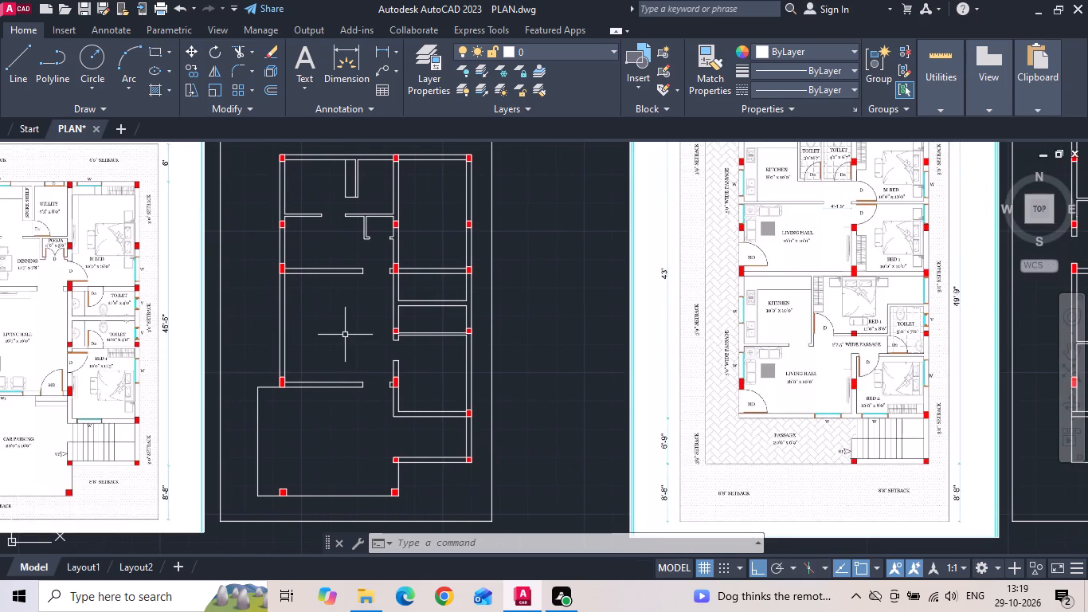
scroll(345, 335, down, 2)
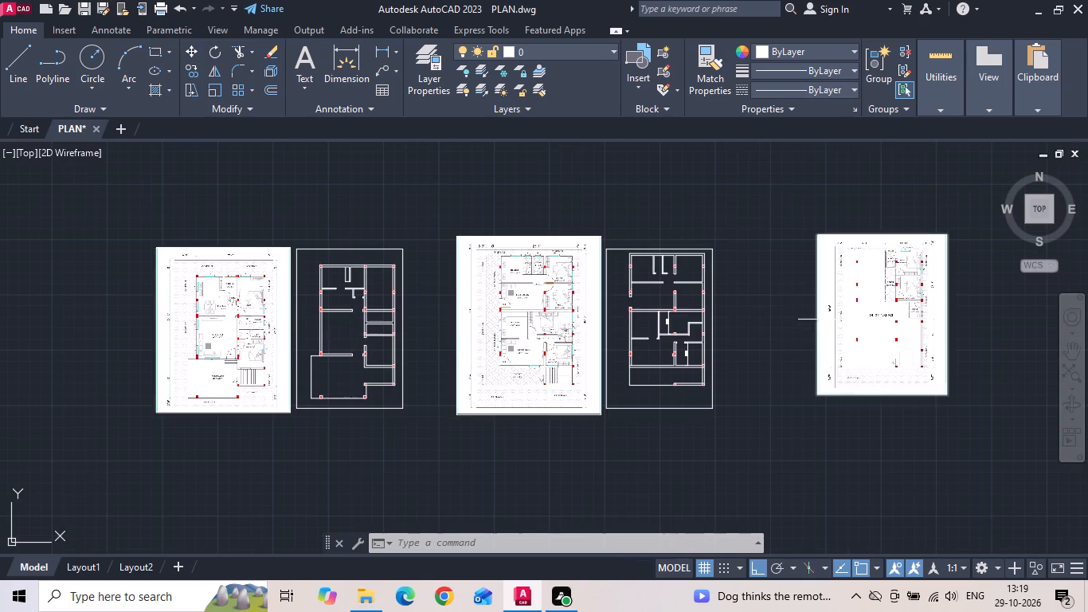
scroll(706, 339, up, 2)
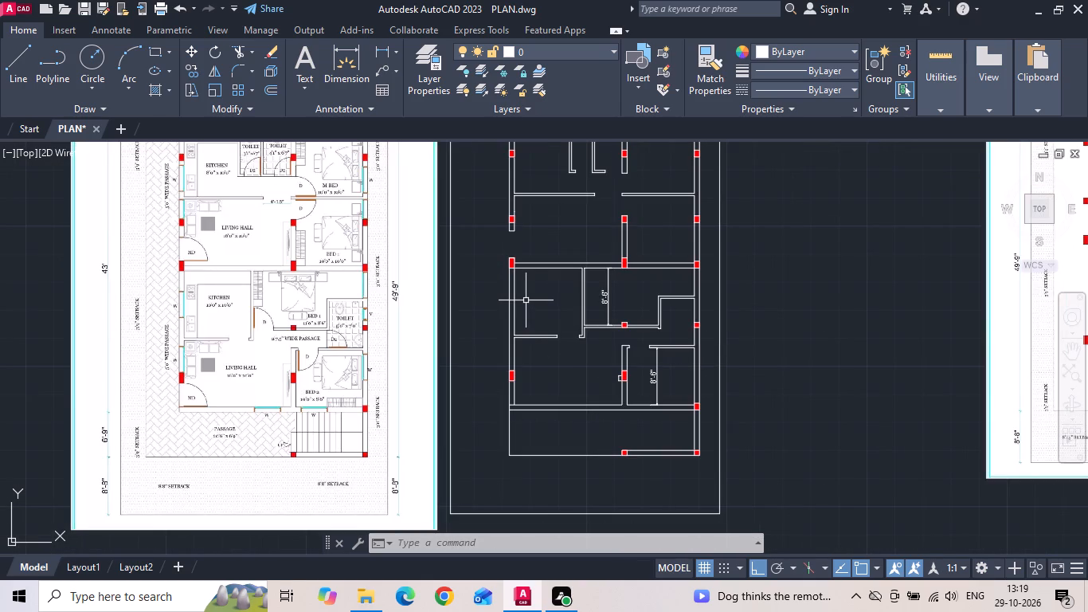
scroll(526, 299, up, 1)
middle_drag(526, 299, 639, 292)
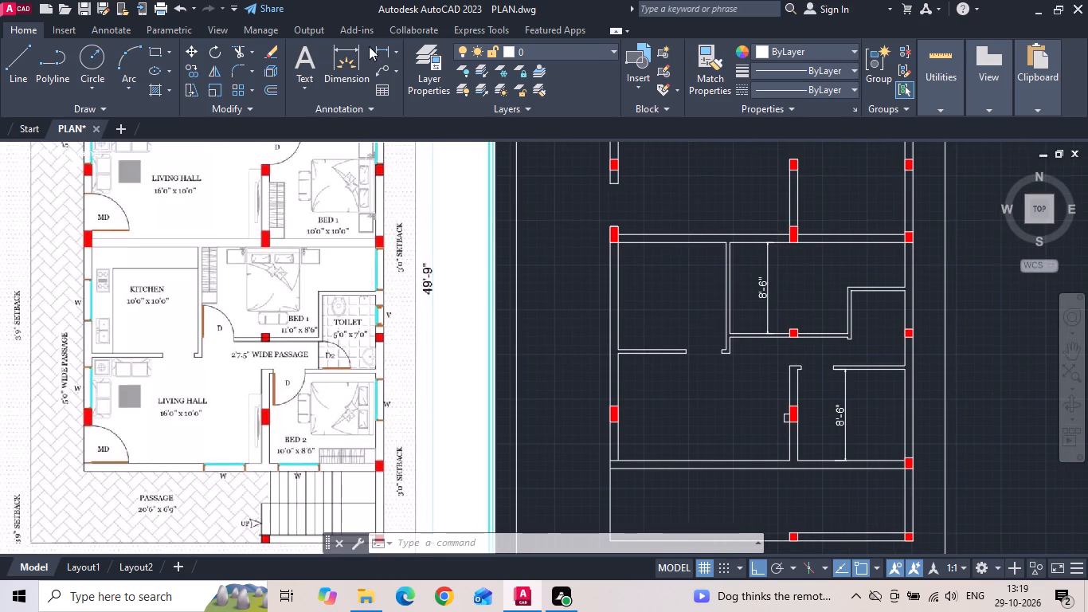
Measure the living hall's outer wall from its inner corner at the passage side up to the column with a linear dimension.
click(378, 49)
scroll(616, 459, up, 3)
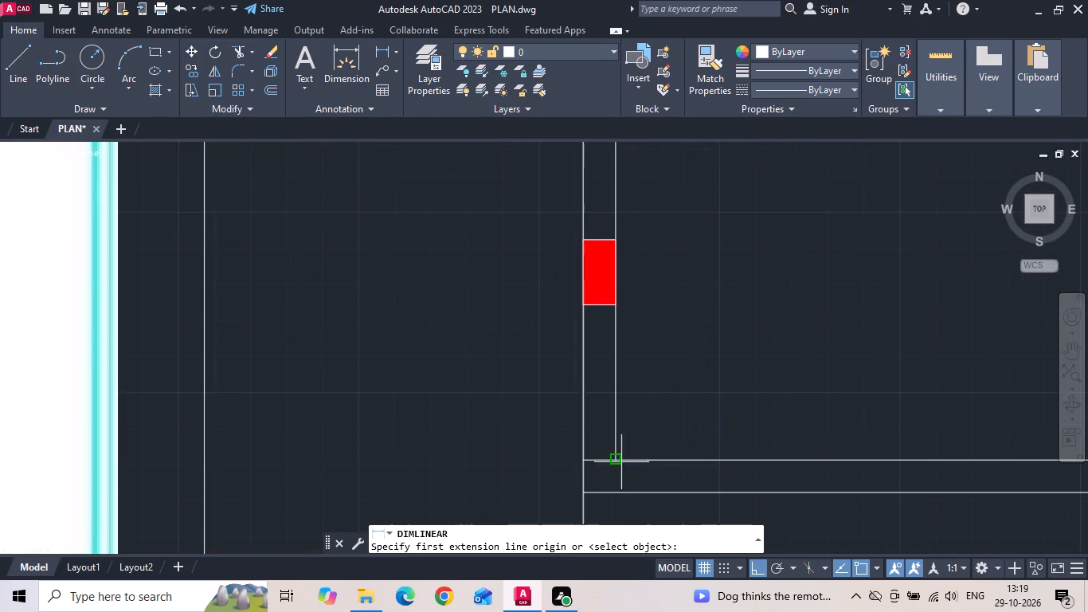
drag(620, 458, 619, 436)
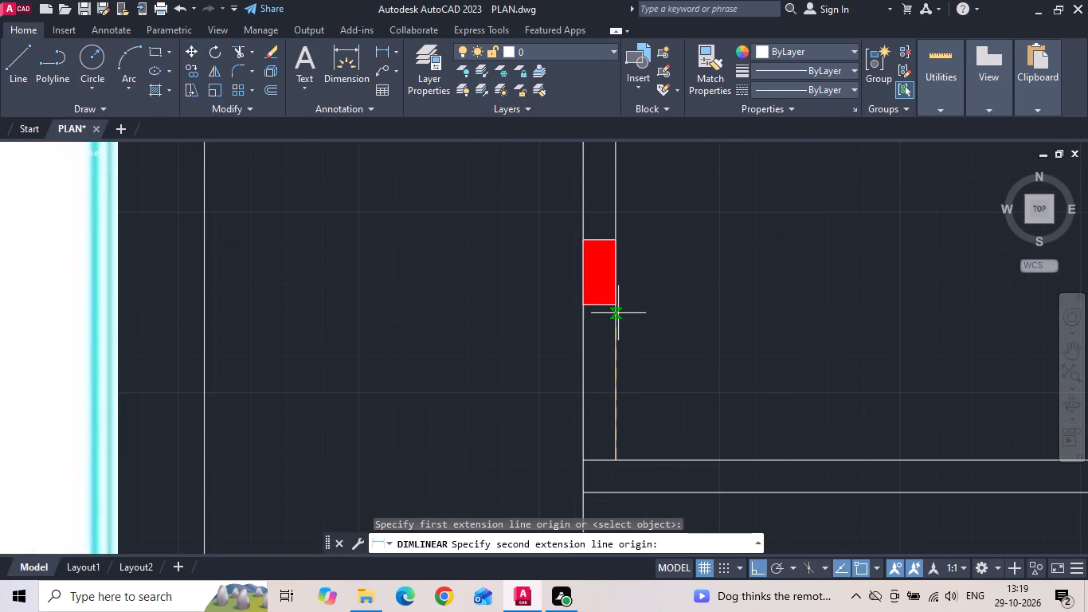
click(618, 300)
key(Escape)
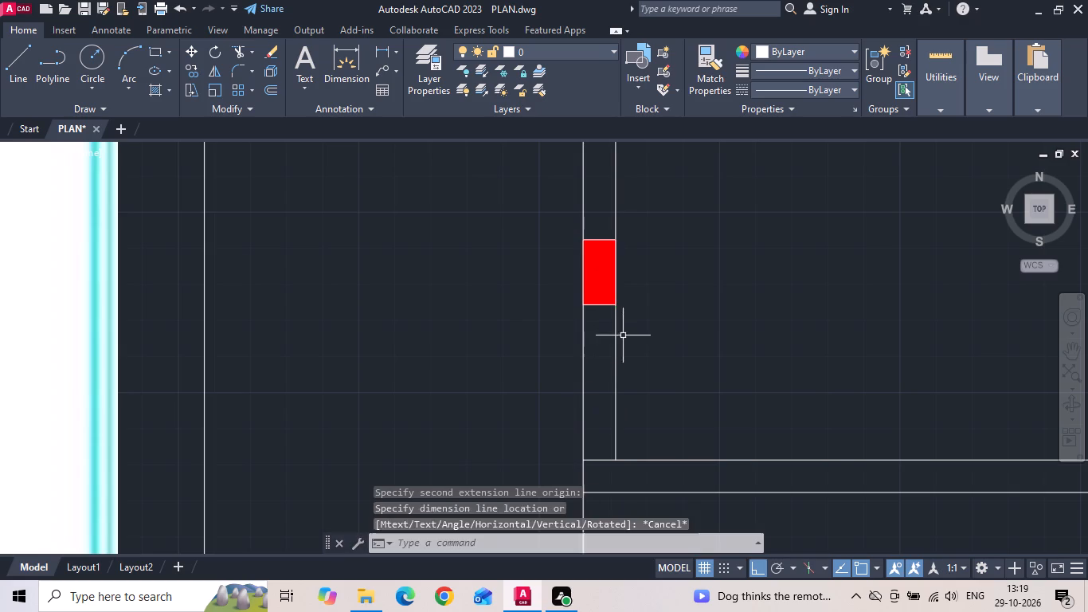
Offset the inner line of the living hall's passage-side wall 3'6" into the hall to mark the main door opening.
scroll(714, 317, down, 3)
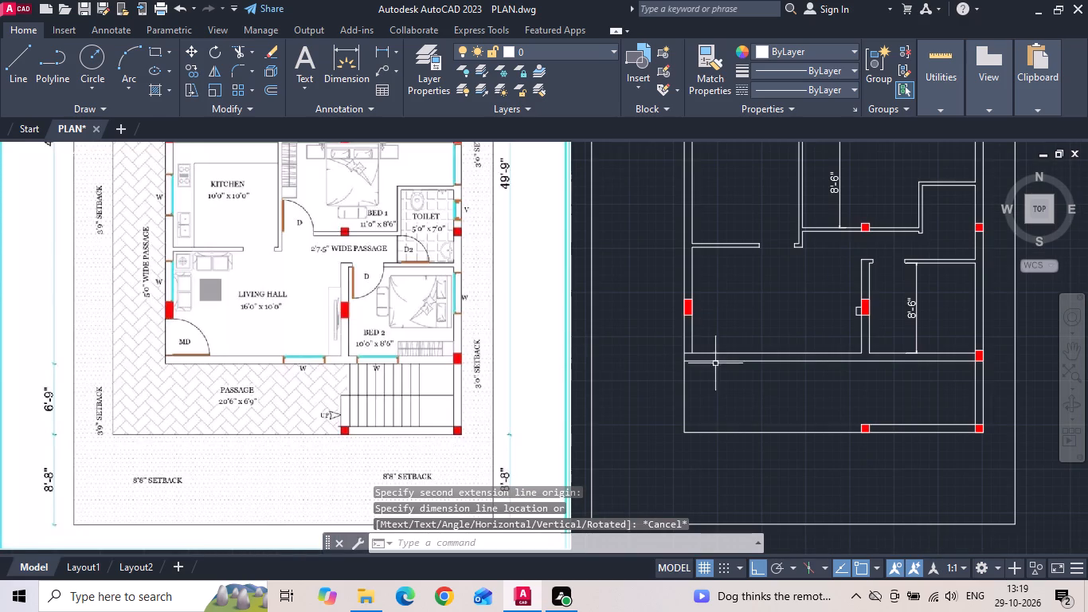
scroll(698, 332, up, 4)
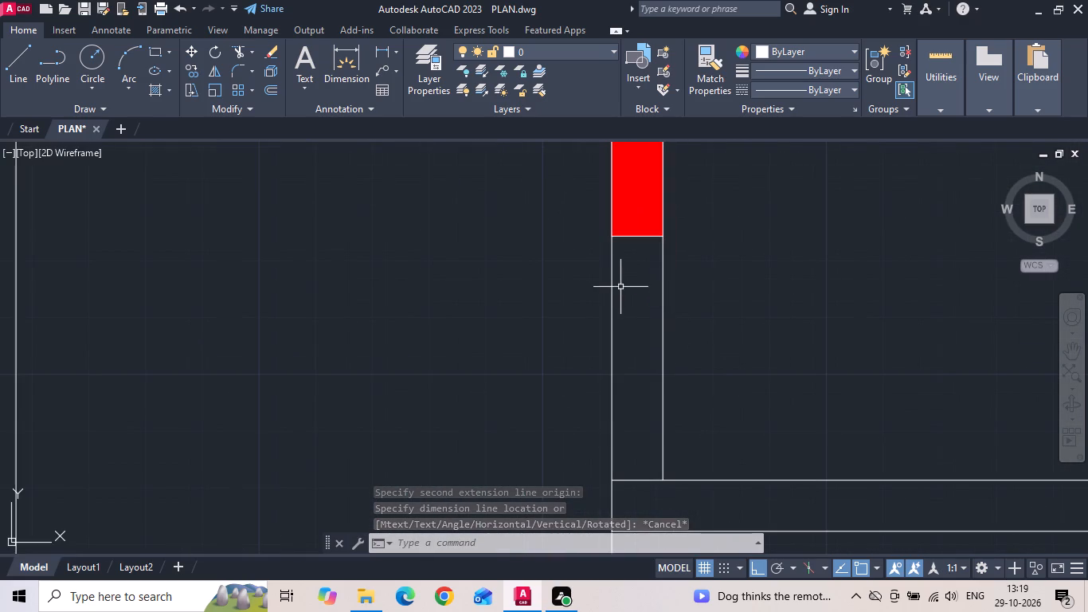
text(O 3'6)
key(space)
scroll(618, 285, down, 1)
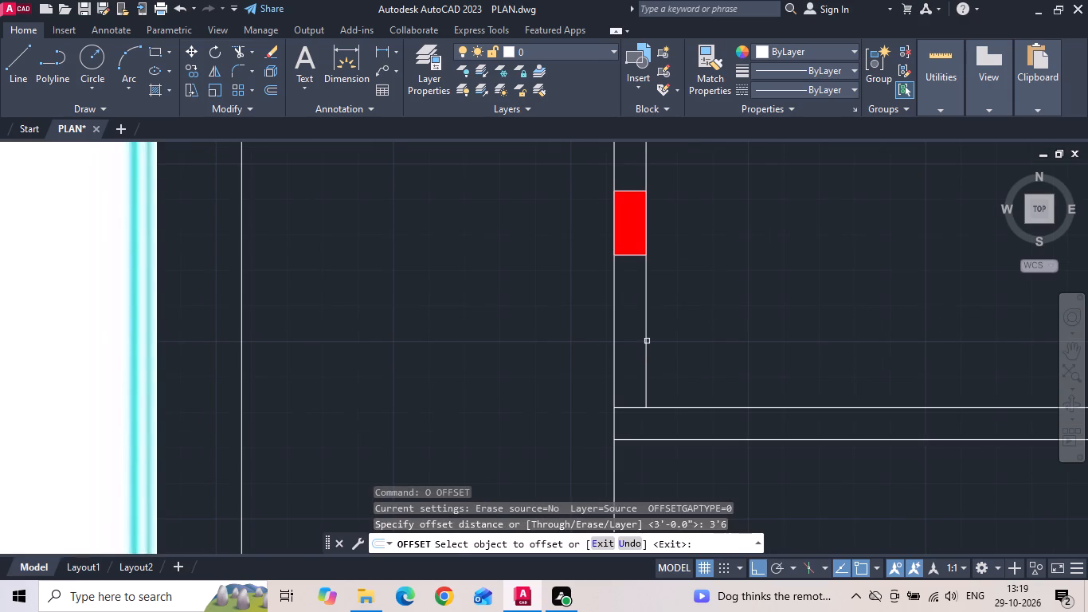
drag(672, 406, 669, 394)
click(671, 365)
key(Escape)
Trim the lower living hall's outer wall between the column and the passage-side wall to cut the main door opening.
key(t)
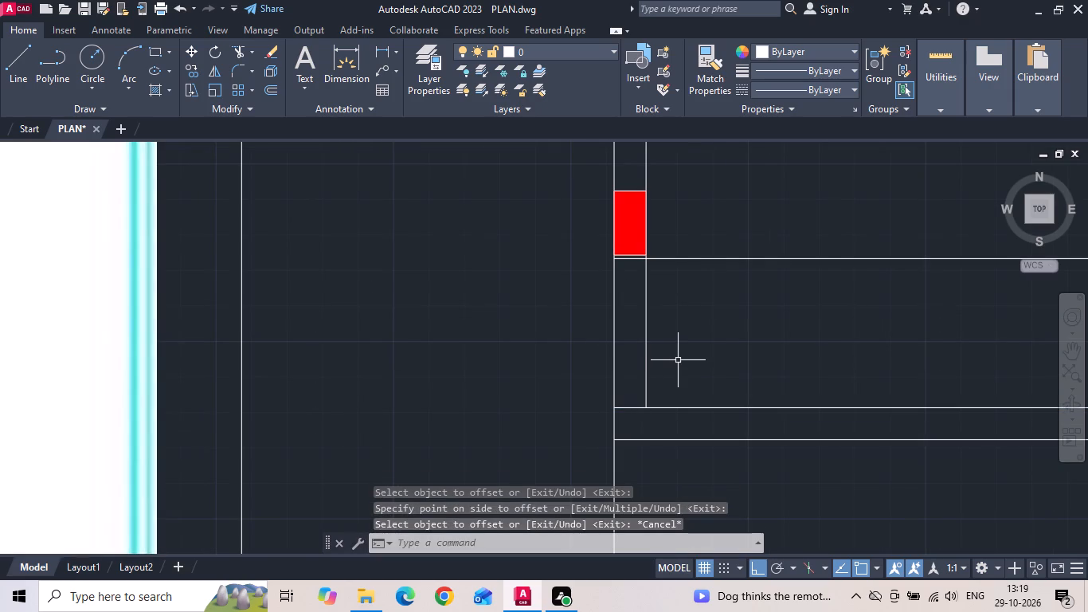
key(r)
key(space)
drag(555, 355, 711, 233)
scroll(632, 333, down, 2)
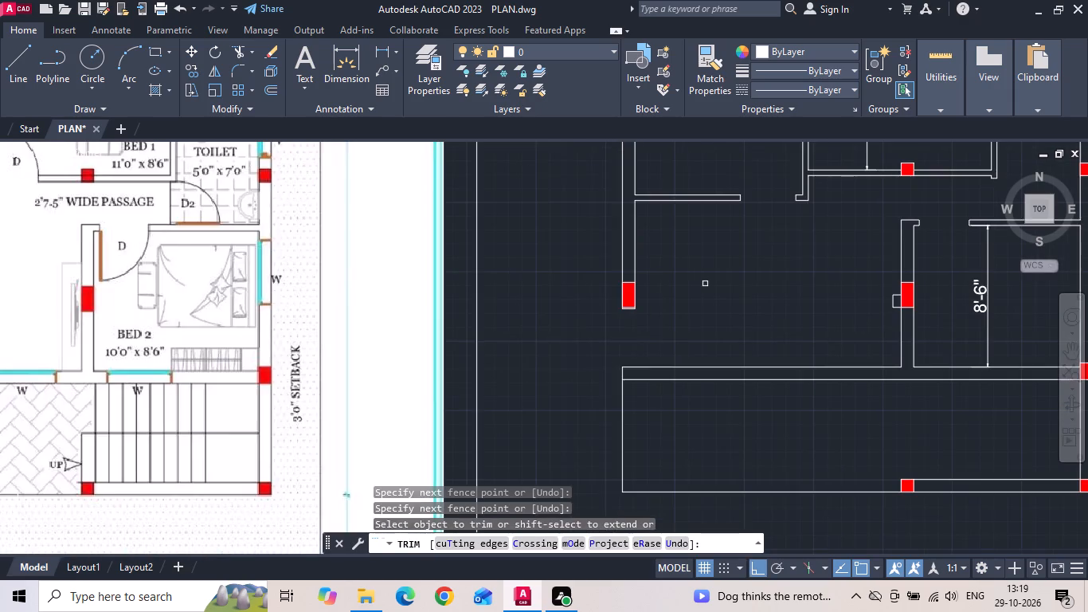
middle_drag(706, 280, 681, 393)
scroll(681, 394, down, 2)
key(Escape)
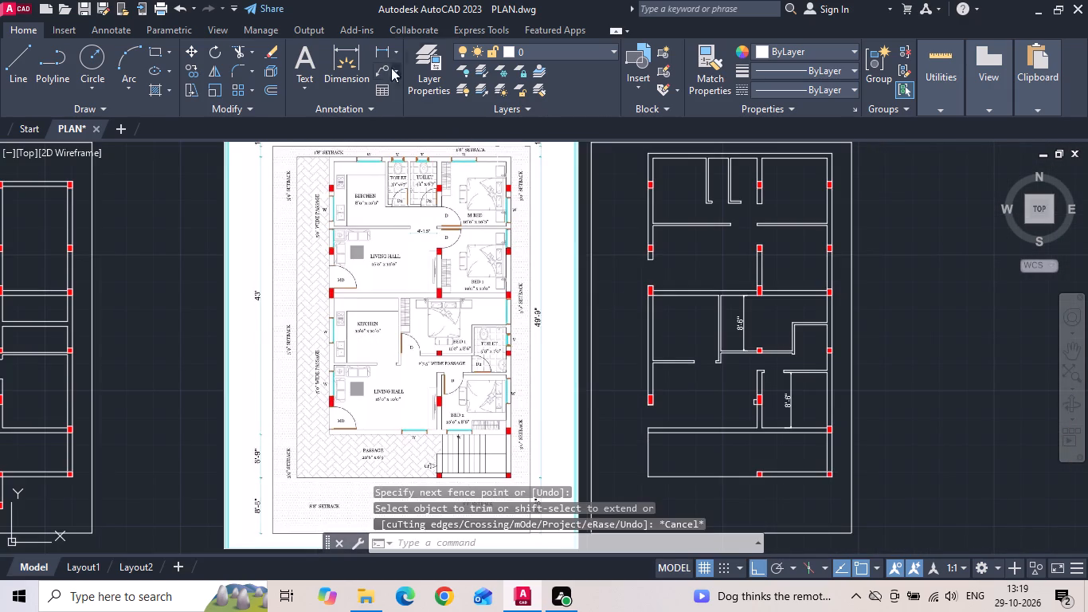
Measure the upper living hall's main door opening from its wall end to the column below with a linear dimension.
click(379, 50)
scroll(677, 229, up, 2)
scroll(612, 318, up, 1)
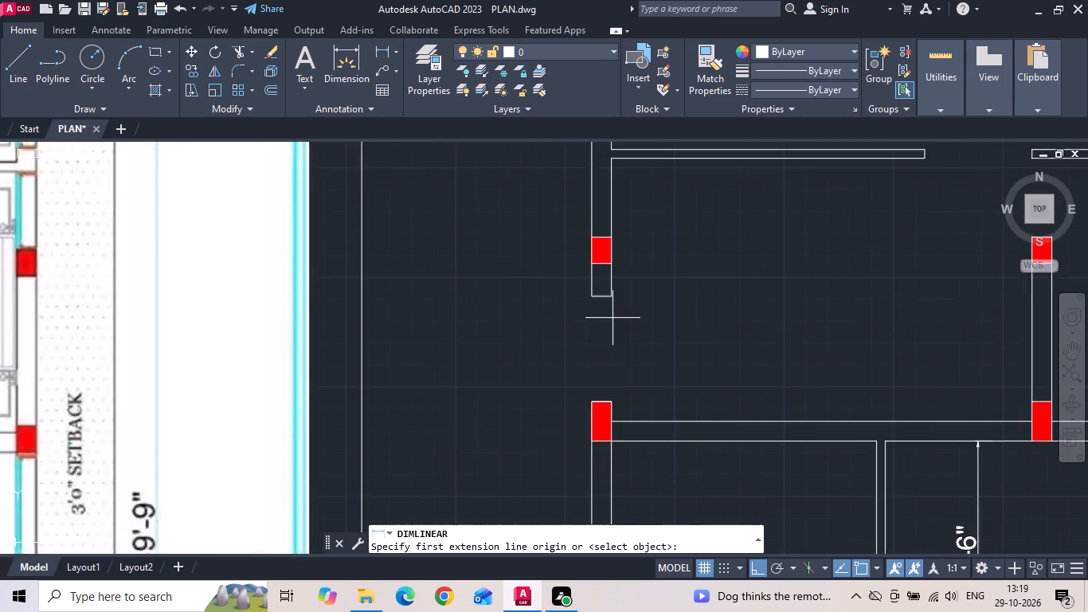
scroll(612, 318, up, 1)
drag(605, 280, 606, 292)
click(606, 449)
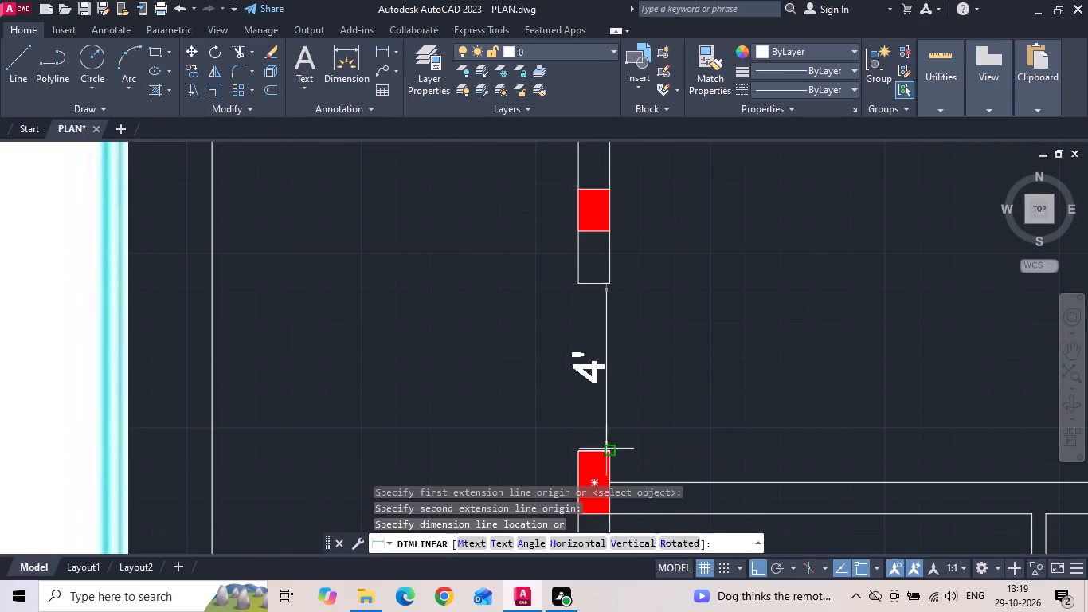
scroll(656, 418, down, 3)
key(Escape)
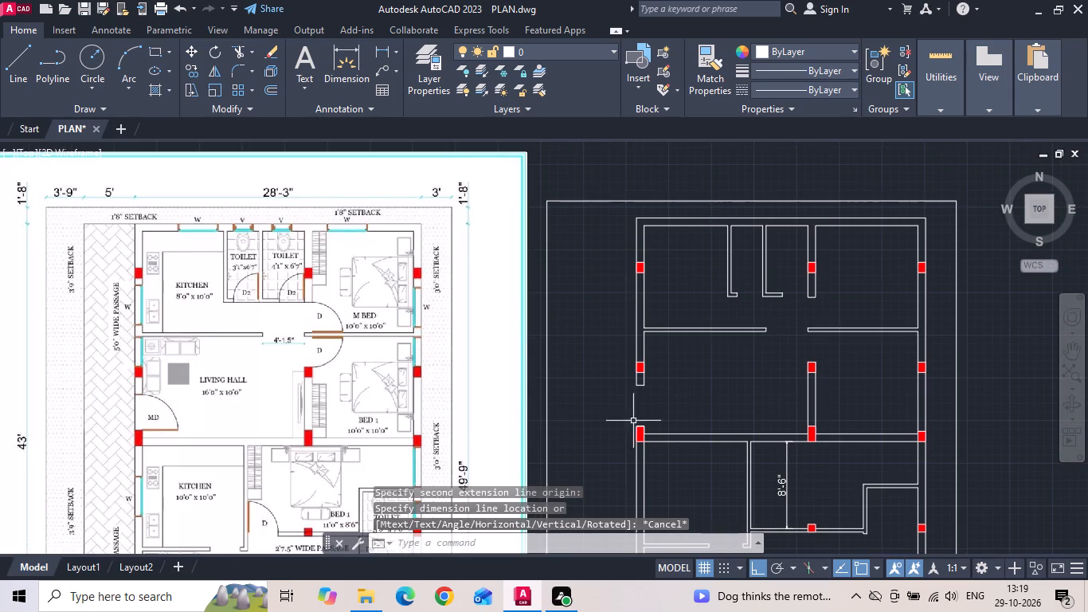
Narrow the upper main door opening by moving its wall end line 6" toward the lower column and extending both wall lines to it.
scroll(644, 423, up, 3)
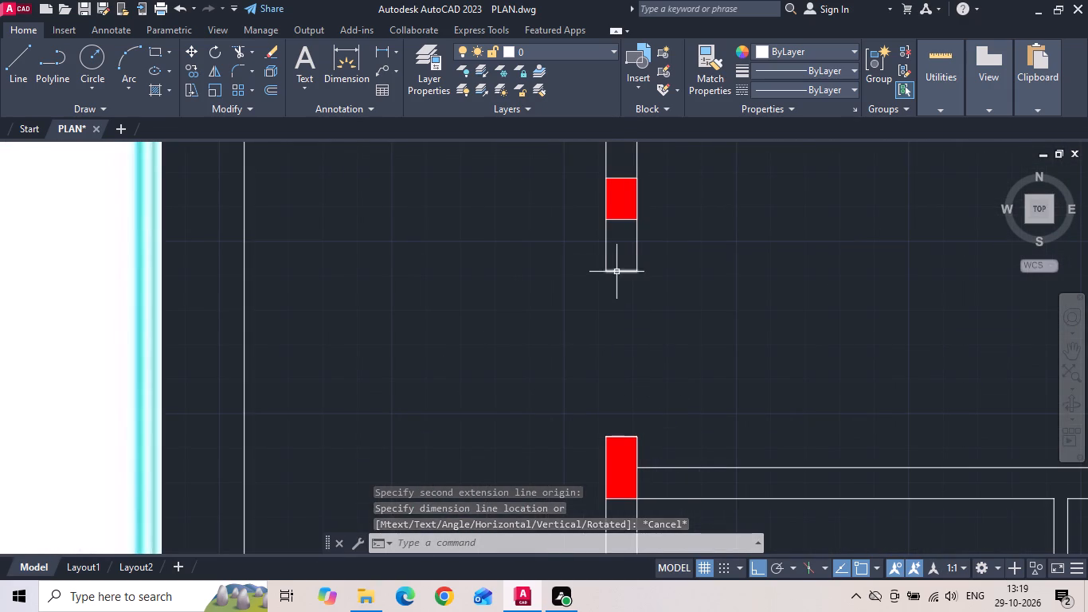
click(618, 272)
right_click(679, 273)
click(735, 296)
drag(781, 262, 782, 285)
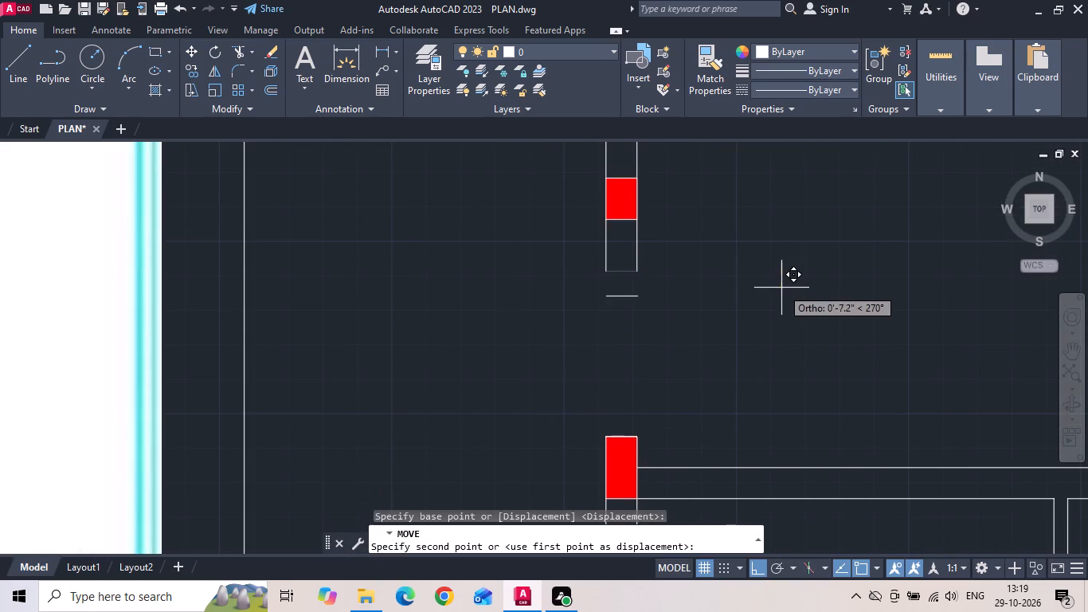
text(6)
key(space)
text(EX)
key(space)
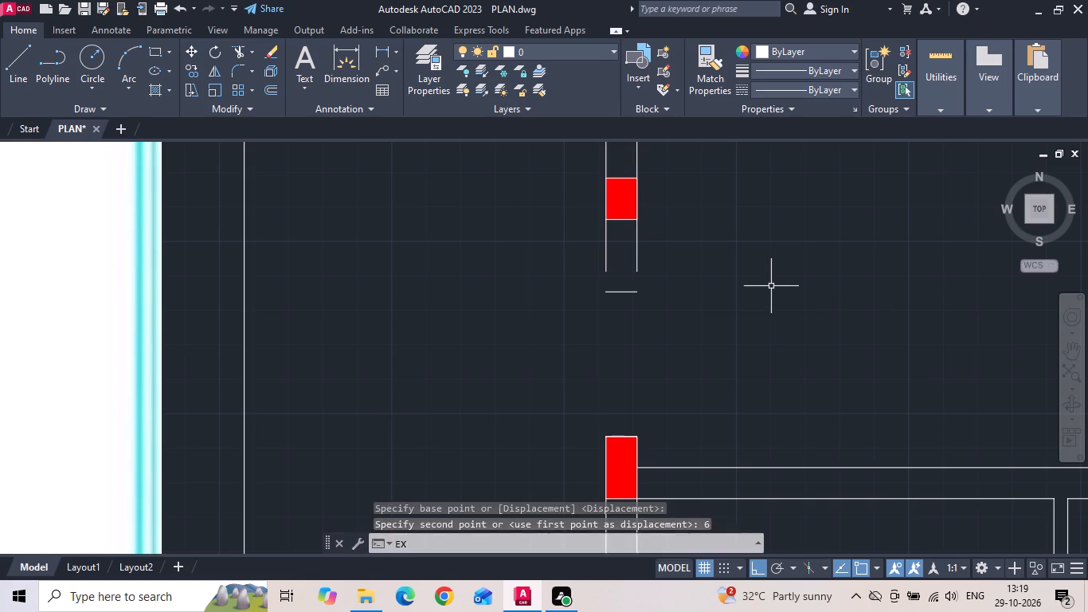
drag(694, 260, 483, 258)
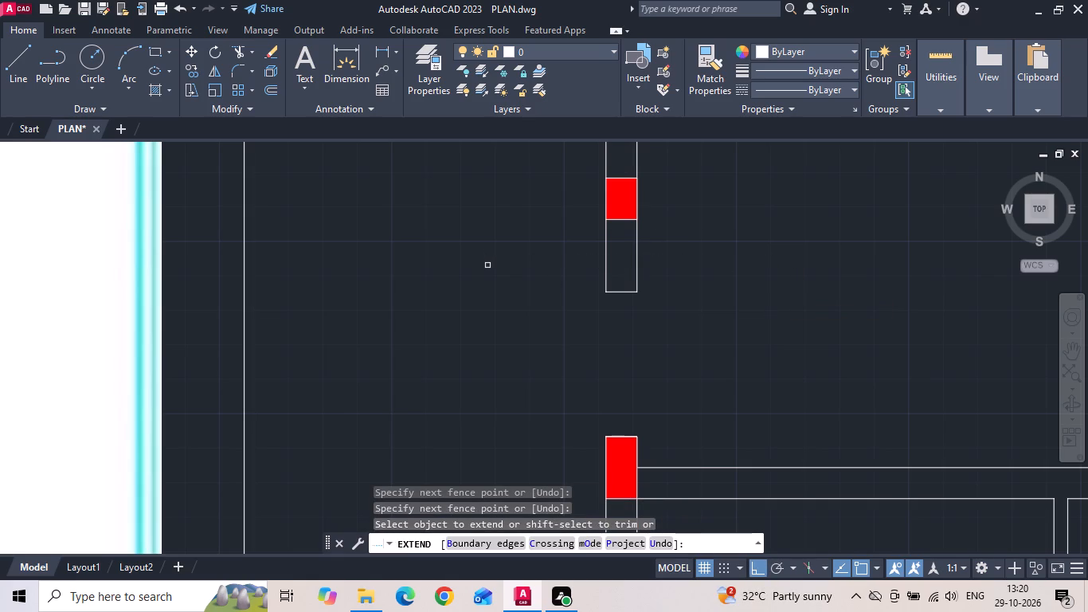
key(Escape)
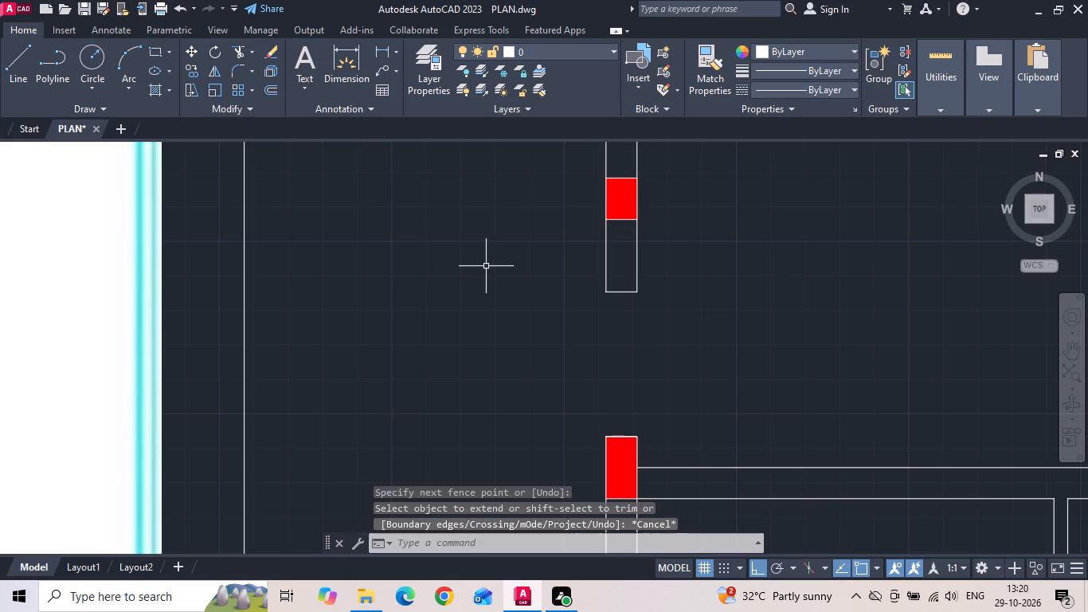
Save the drawing.
key(ctrl+s)
key(ctrl+s)
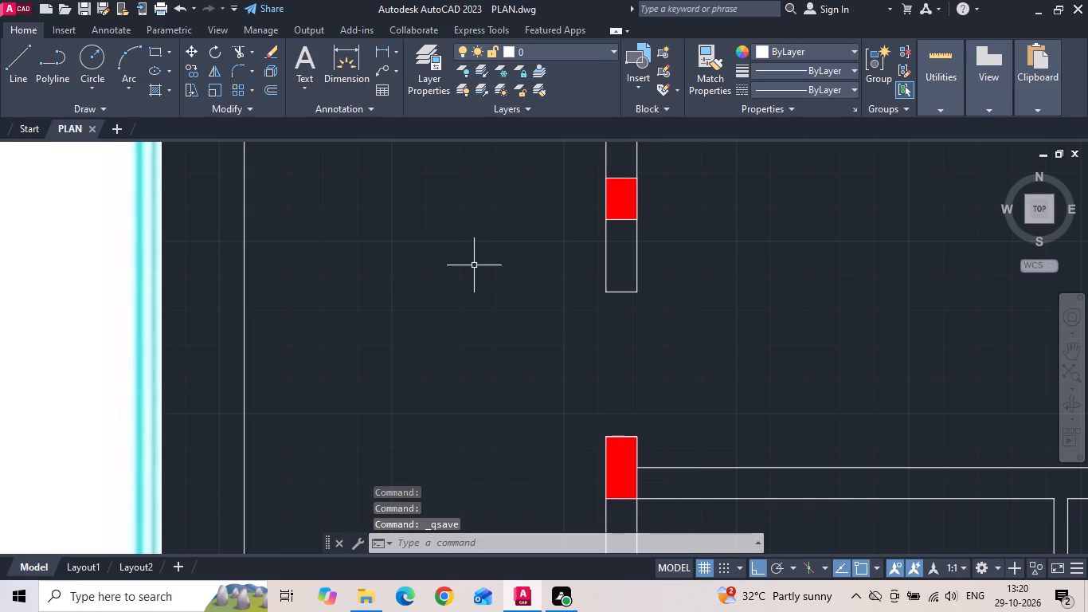
Delete the 8'-6" dimension inside the lower unit's Bed 1.
scroll(483, 279, down, 3)
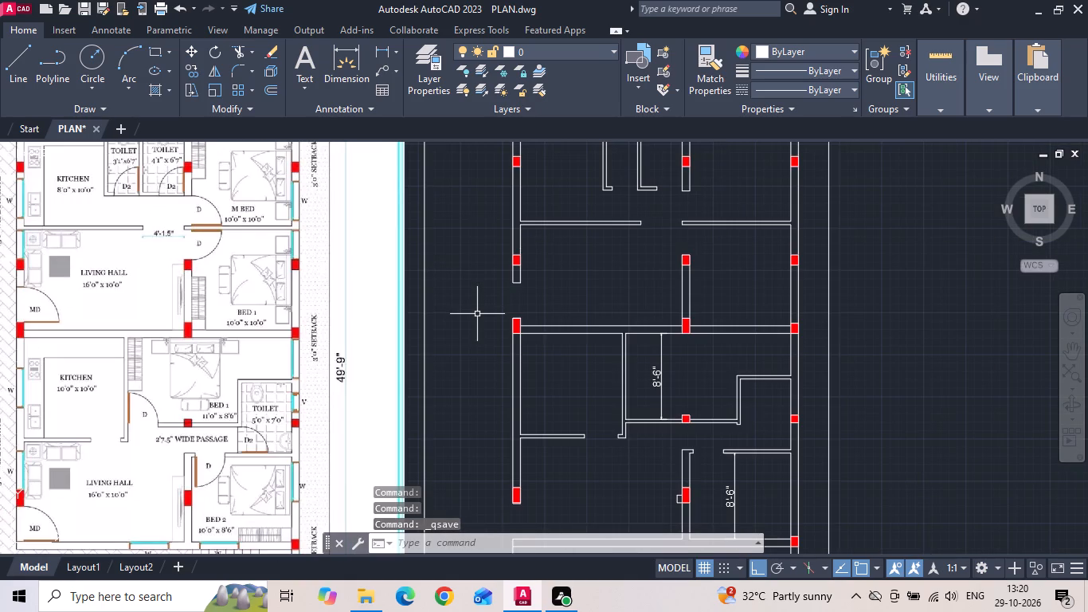
click(653, 375)
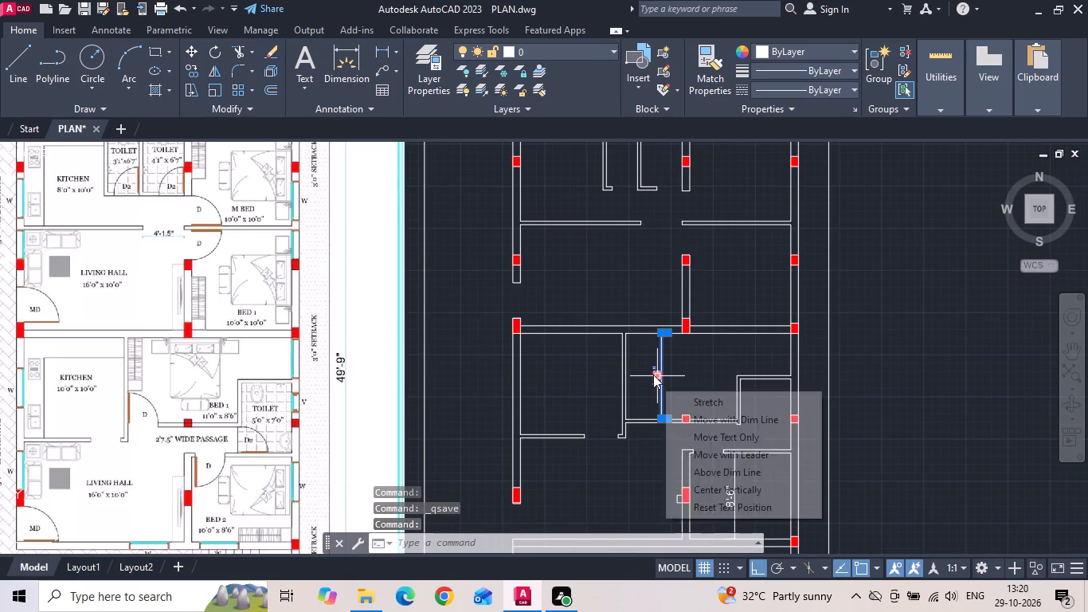
key(Delete)
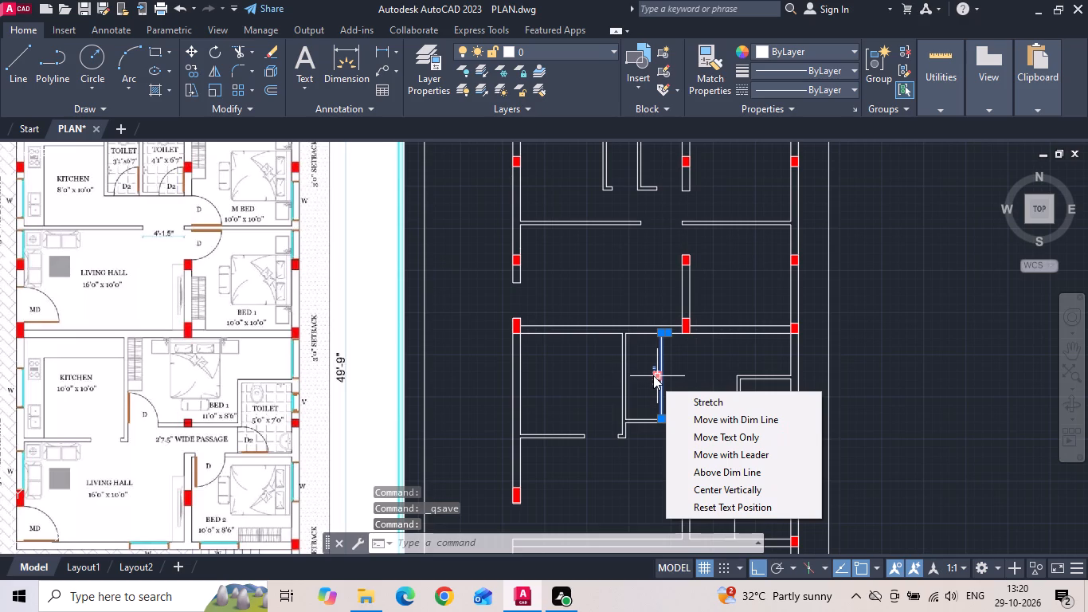
key(Delete)
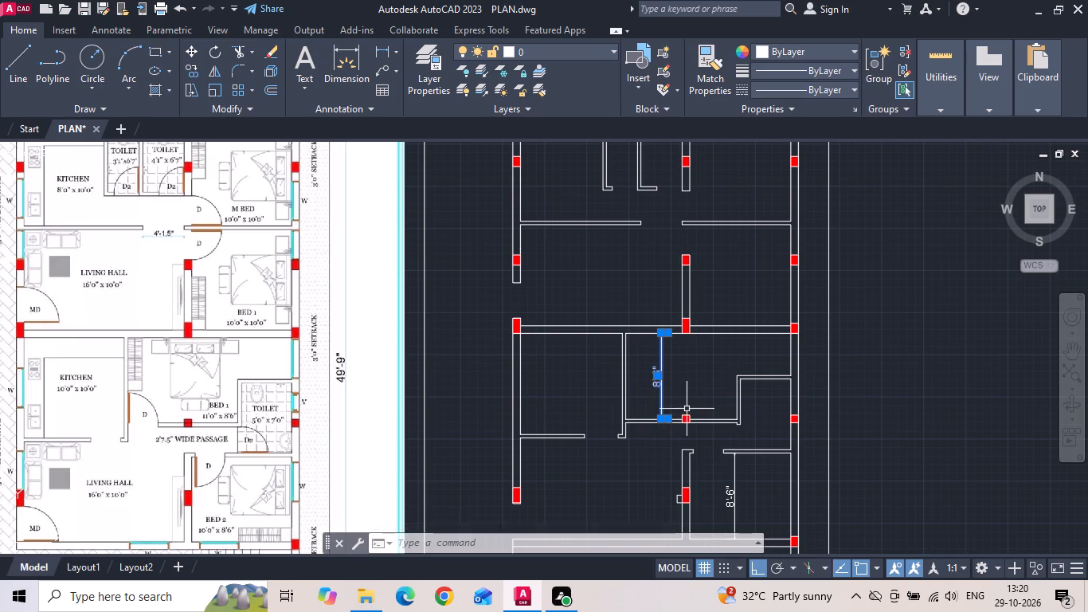
key(Delete)
key(Escape)
Offset Bed 1's kitchen-side wall line 3' into the room and extend it through the passage-side wall to mark the door opening.
key(o)
key(Return)
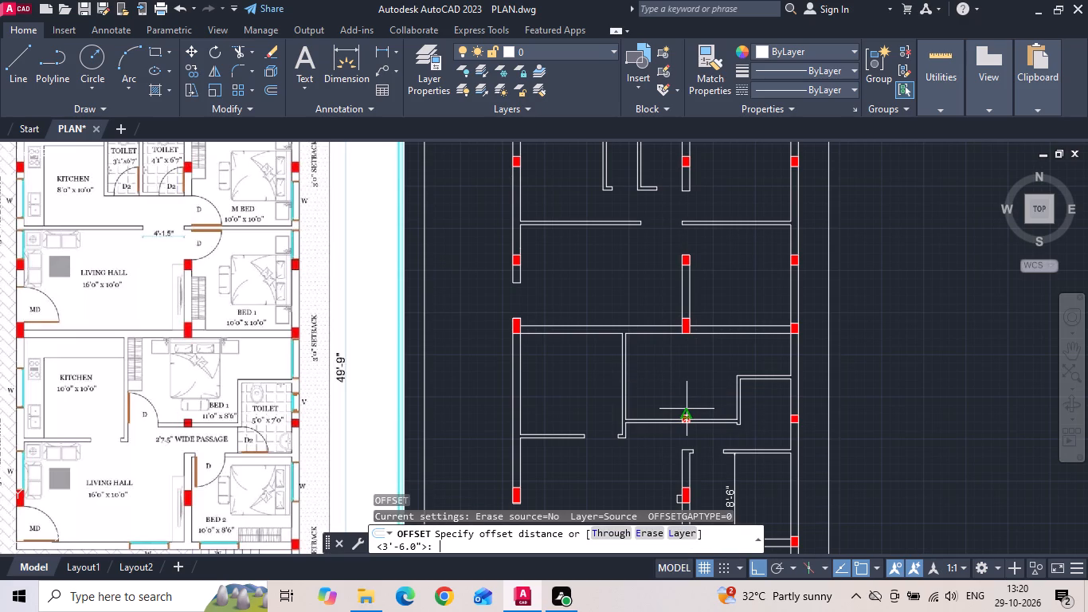
text(3')
key(Return)
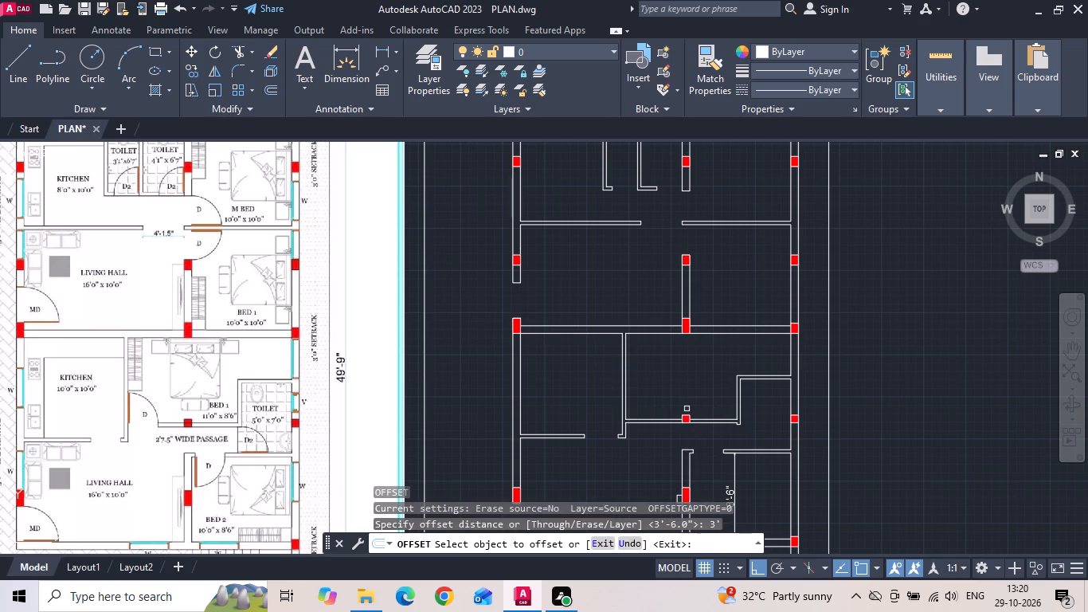
drag(626, 399, 651, 390)
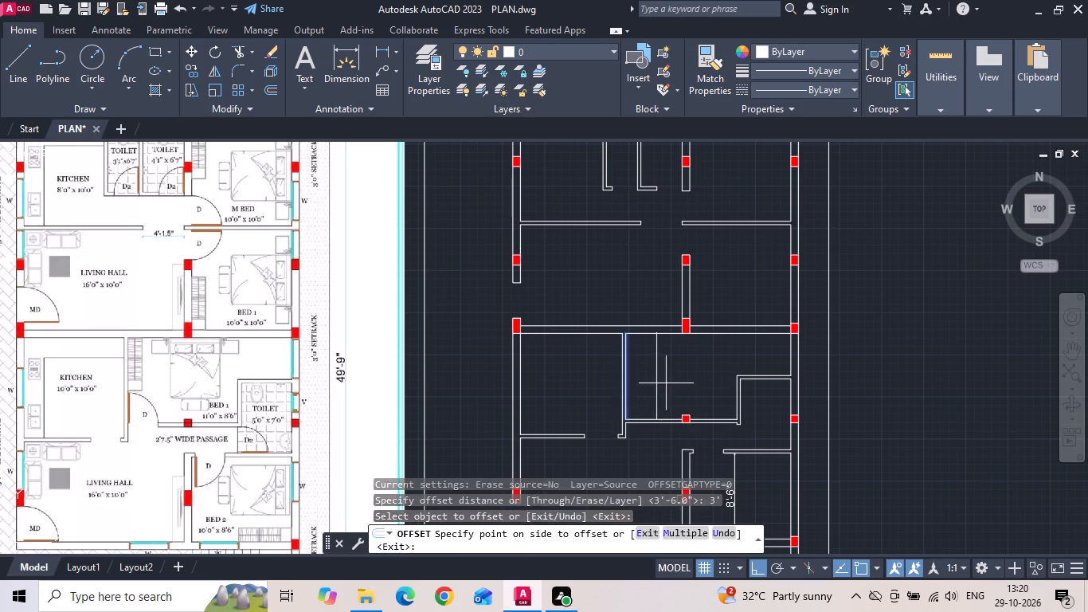
click(666, 383)
key(Escape)
text(EX)
key(space)
key(space)
scroll(656, 402, up, 1)
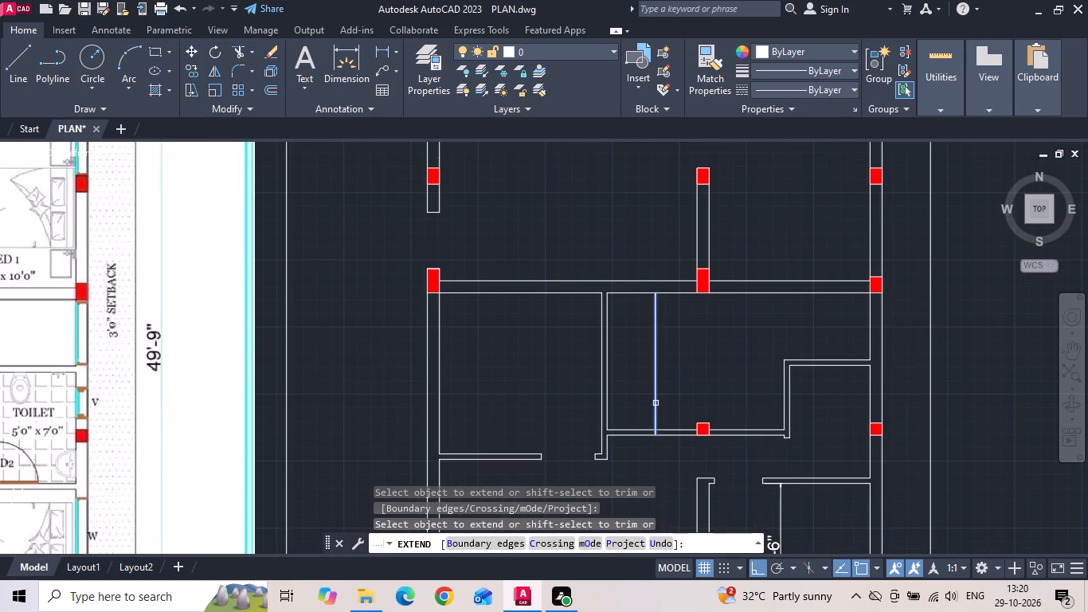
click(656, 403)
key(Escape)
Erase the short line at the kitchen-side wall's end and extend Bed 1's inner wall line down to the wall end.
scroll(625, 466, up, 2)
click(579, 428)
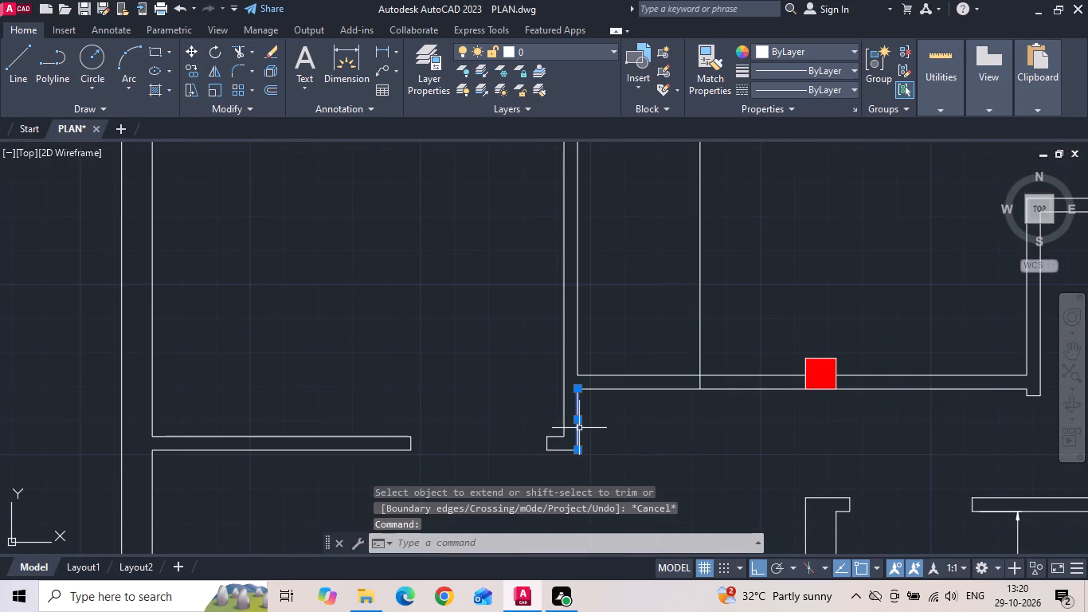
key(Delete)
text(EX)
key(space)
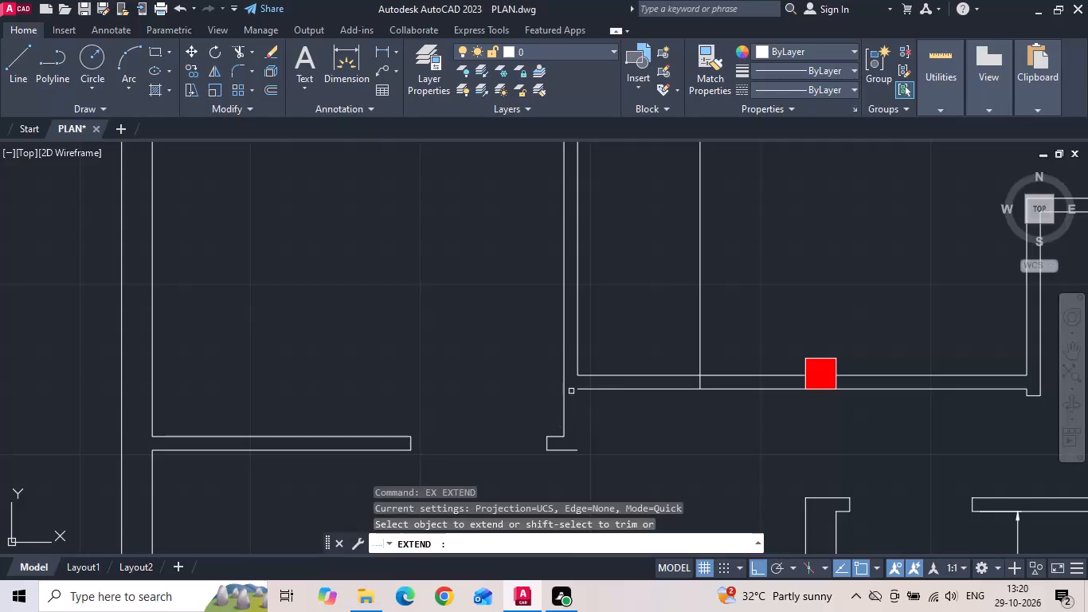
click(574, 365)
click(582, 347)
click(577, 371)
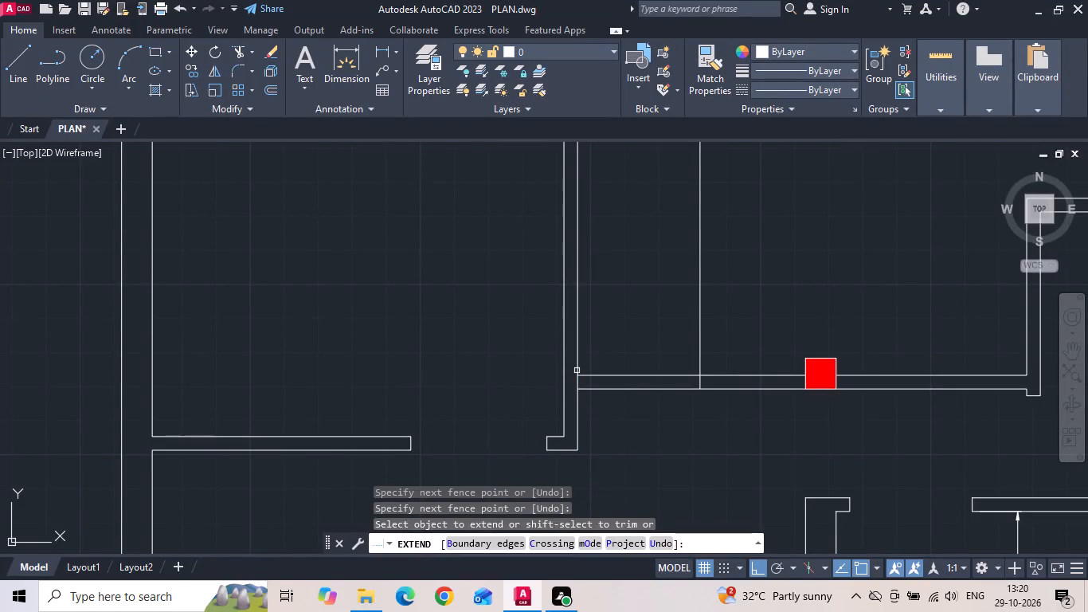
key(Escape)
Trim Bed 1's passage-side wall between the kitchen-side wall and the 3' offset line to cut the door opening.
text(TR)
key(space)
drag(636, 418, 799, 279)
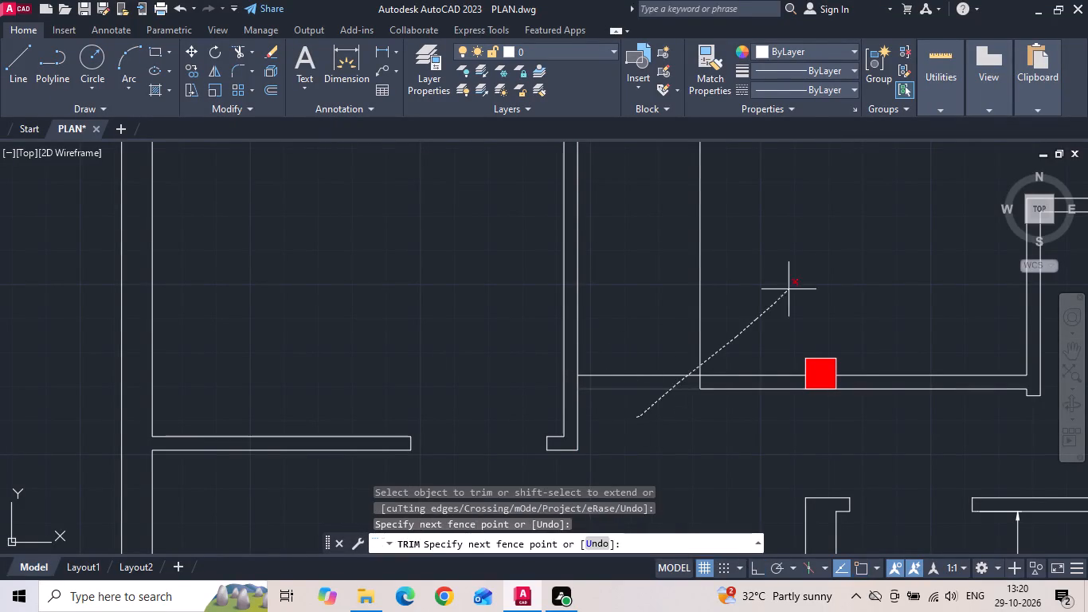
drag(799, 279, 816, 260)
scroll(759, 274, down, 1)
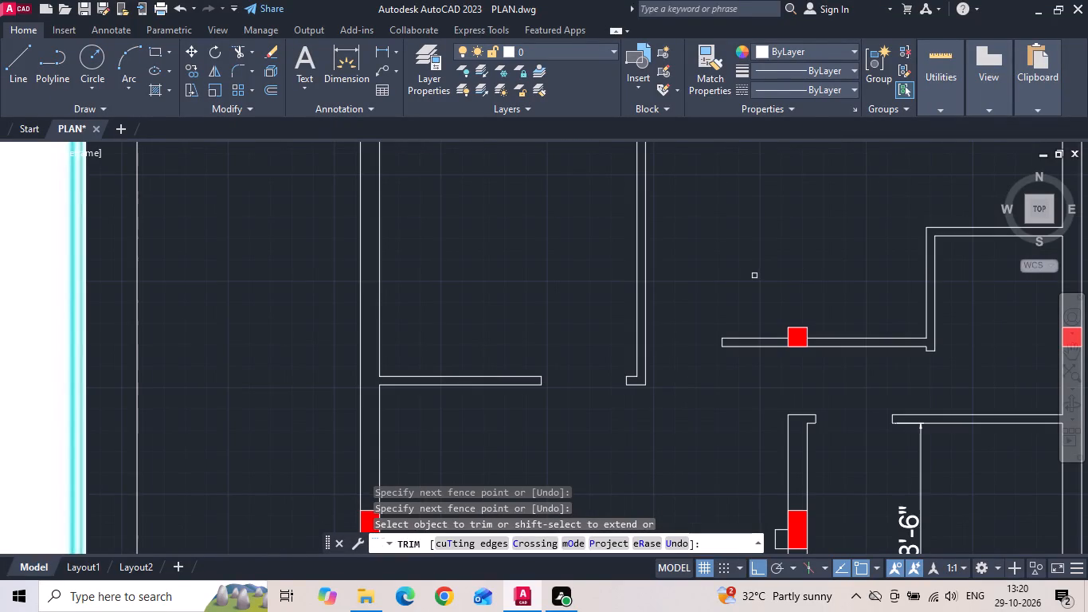
scroll(753, 278, down, 2)
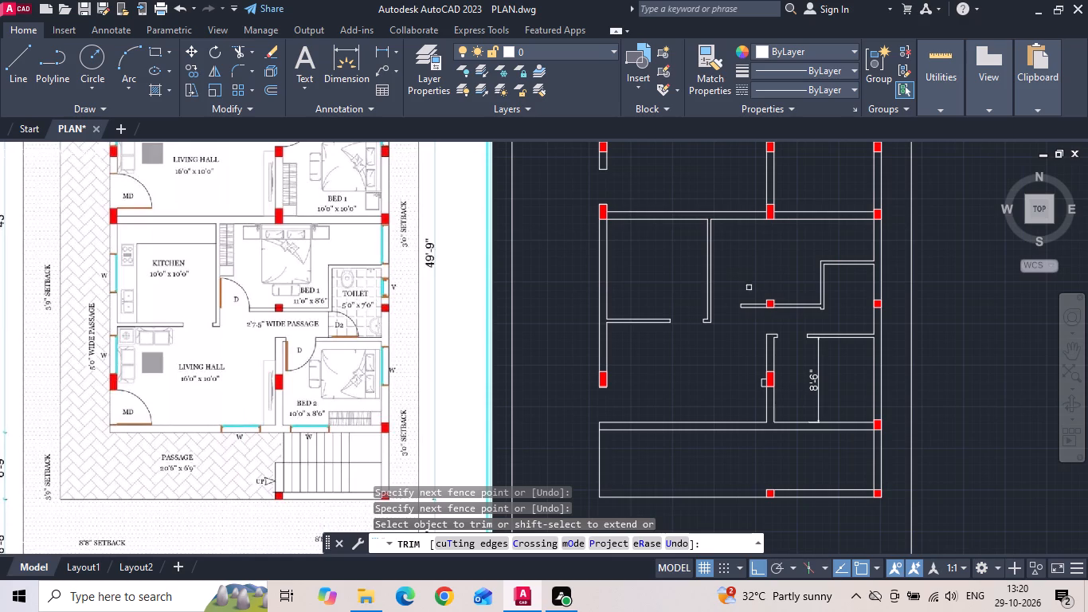
key(Escape)
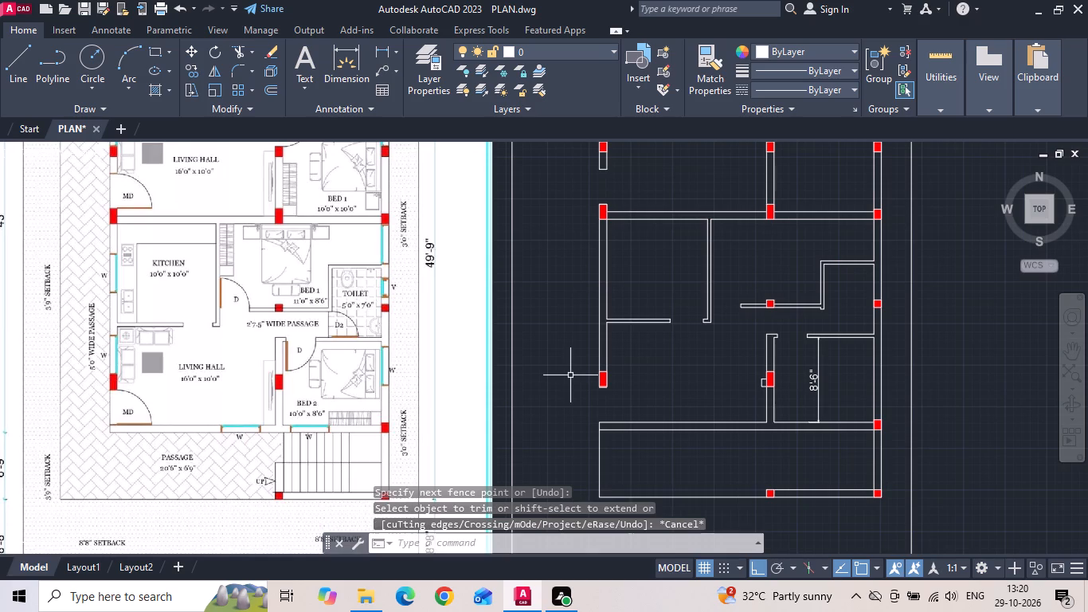
Offset the plot boundary beside the 5'0" wide passage 3'9" inward to mark the setback line.
text(O 3')
text(9)
key(space)
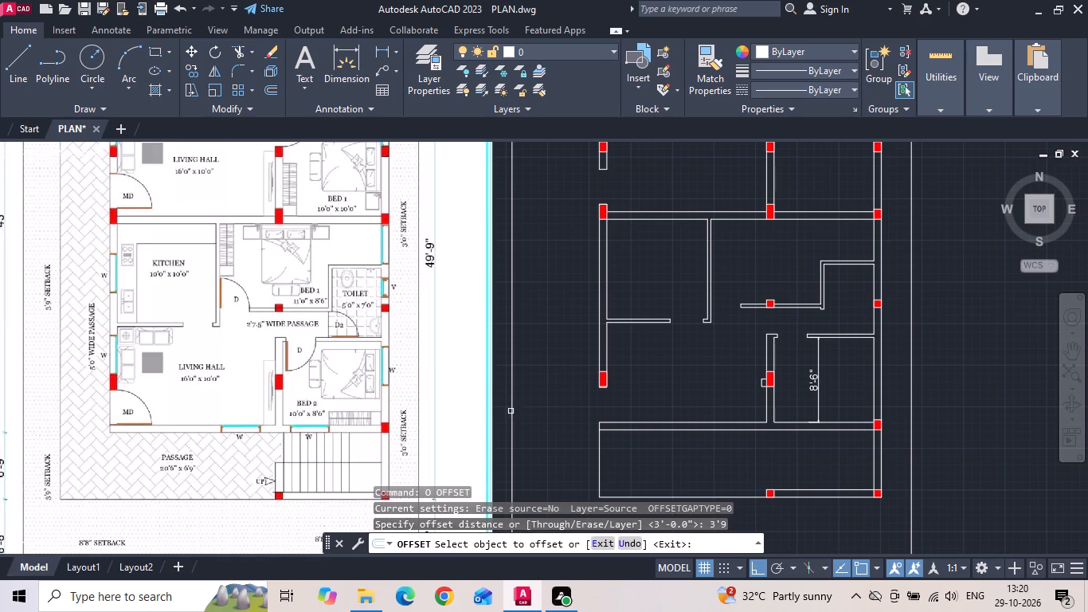
click(511, 396)
click(547, 352)
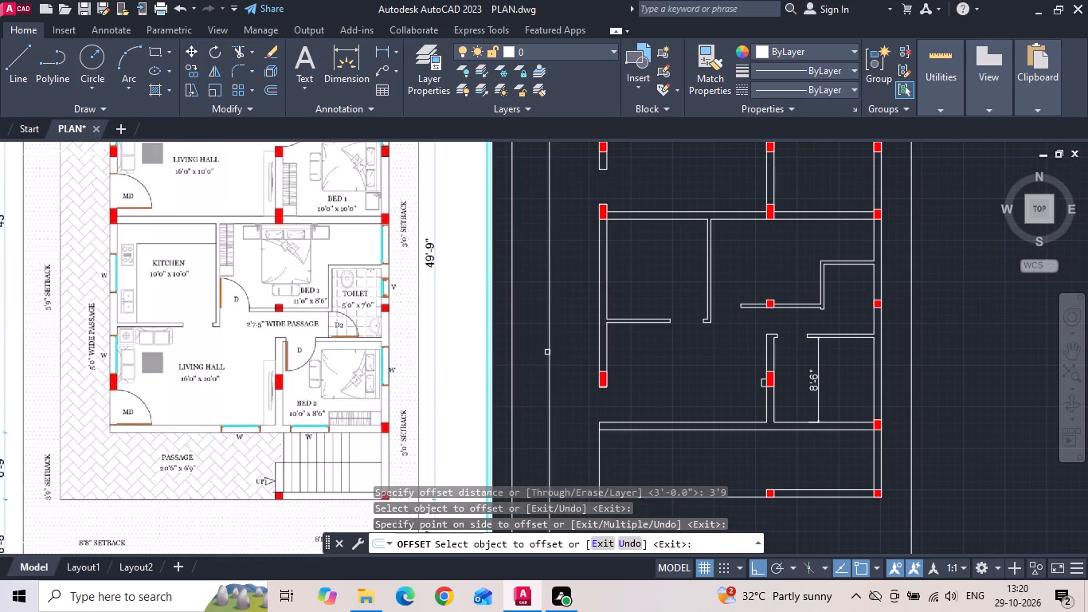
scroll(547, 351, down, 1)
key(Escape)
Extend the front passage's outer line and the building's rear outer wall line to the 3'9" setback line.
text(EX)
key(space)
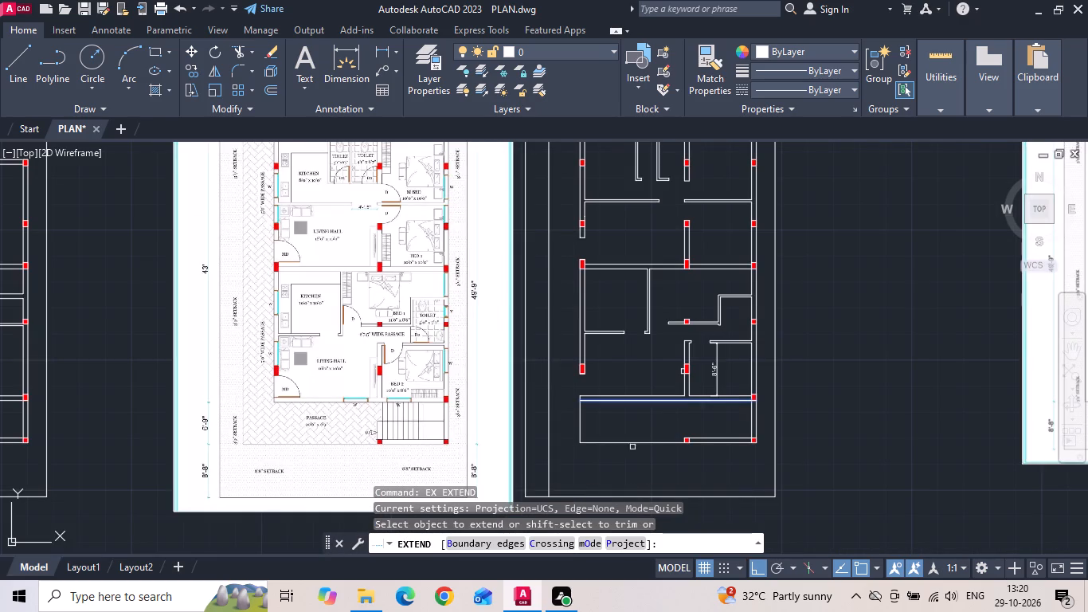
click(592, 441)
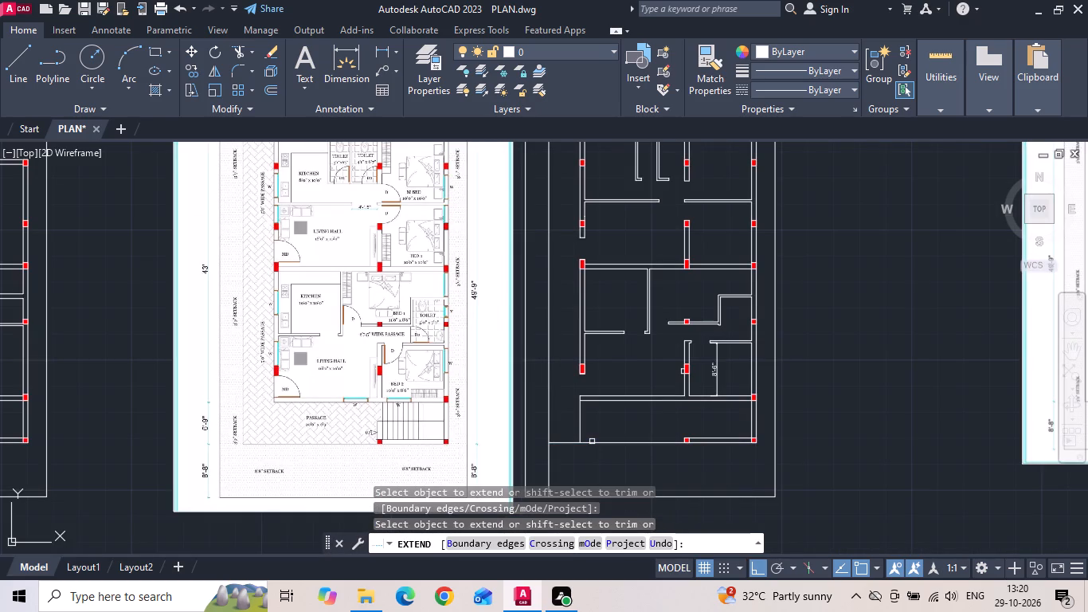
middle_drag(558, 356, 565, 436)
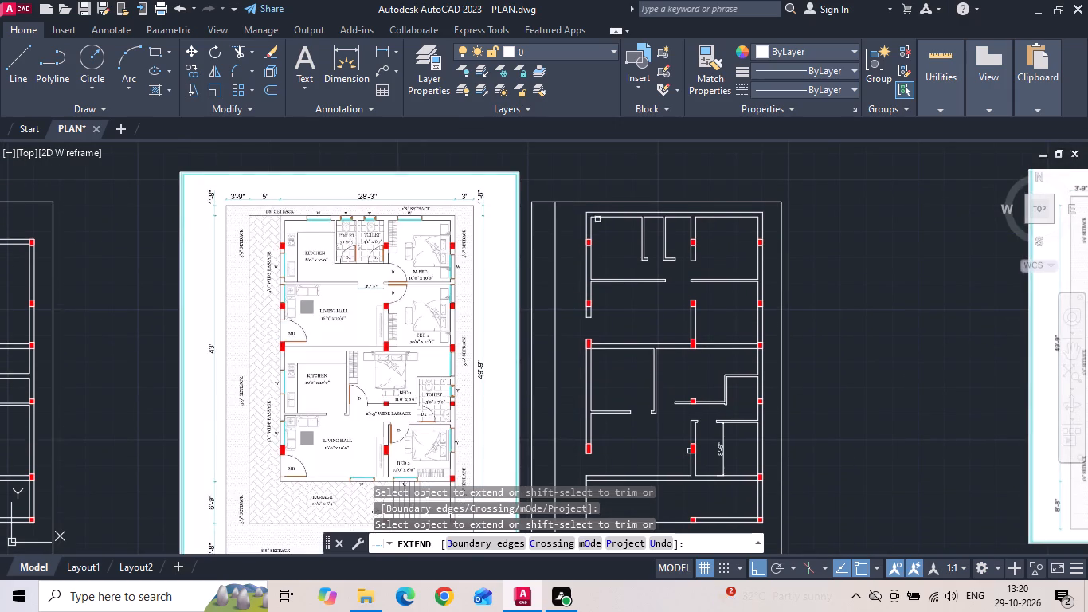
click(599, 213)
key(Escape)
Trim the 3'9" setback line beyond the rear outer wall and front passage lines, and remove the side line crossing the front passage.
text(TR)
key(space)
key(space)
scroll(556, 220, up, 1)
click(555, 202)
scroll(555, 202, down, 1)
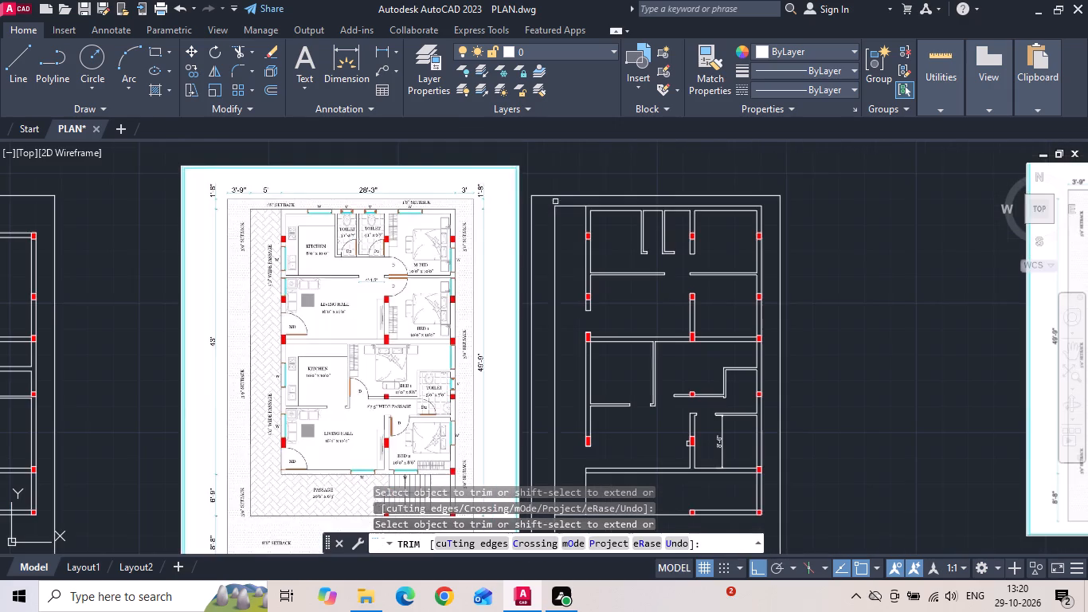
middle_drag(547, 315, 553, 237)
middle_drag(550, 354, 555, 296)
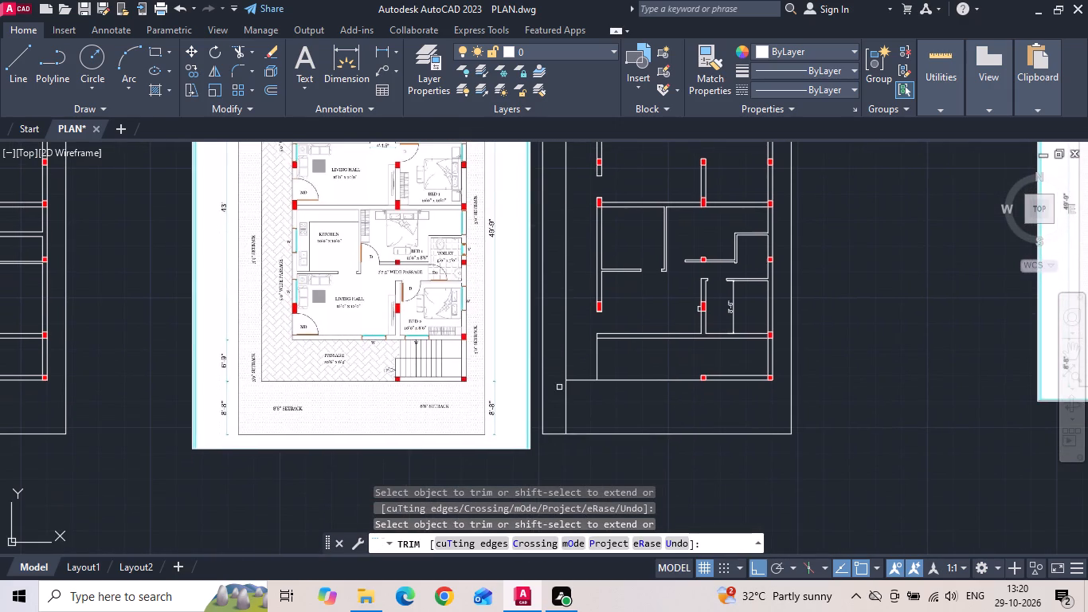
click(567, 401)
click(602, 357)
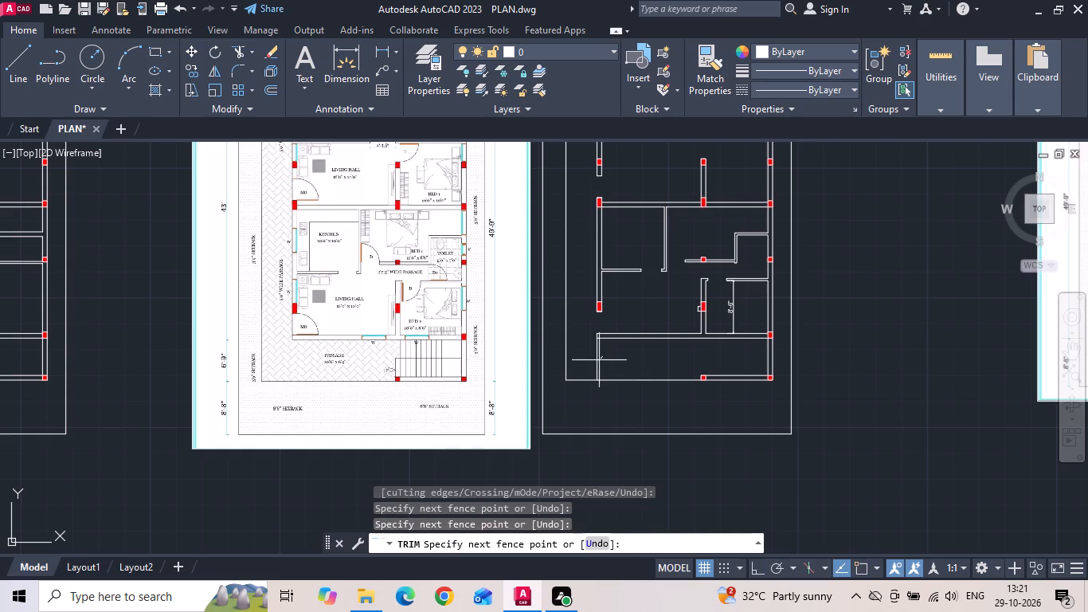
click(591, 362)
key(Escape)
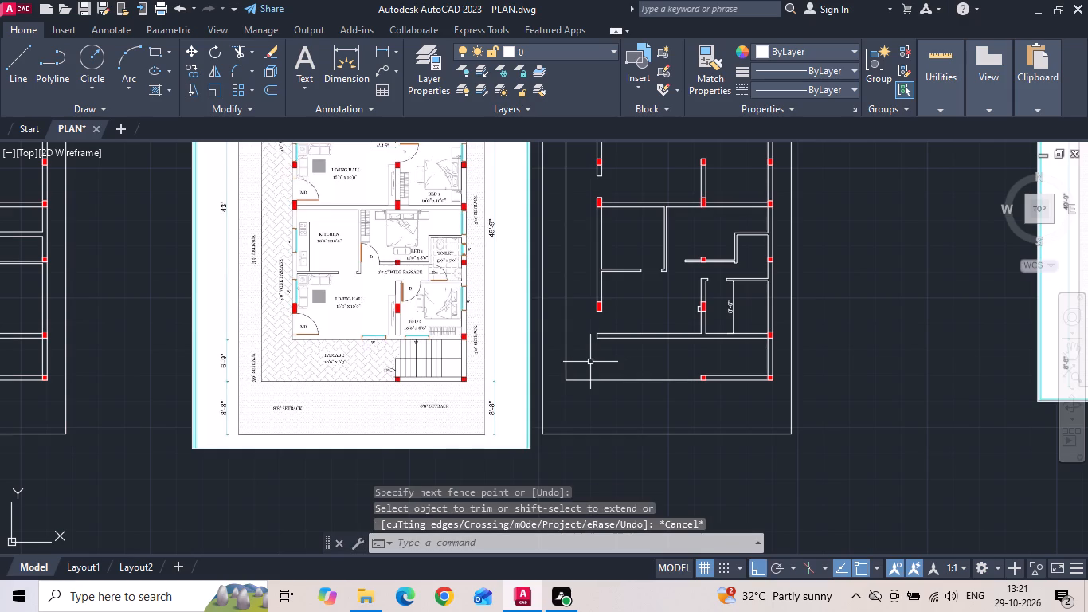
Save the drawing.
key(ctrl+s)
key(ctrl+s)
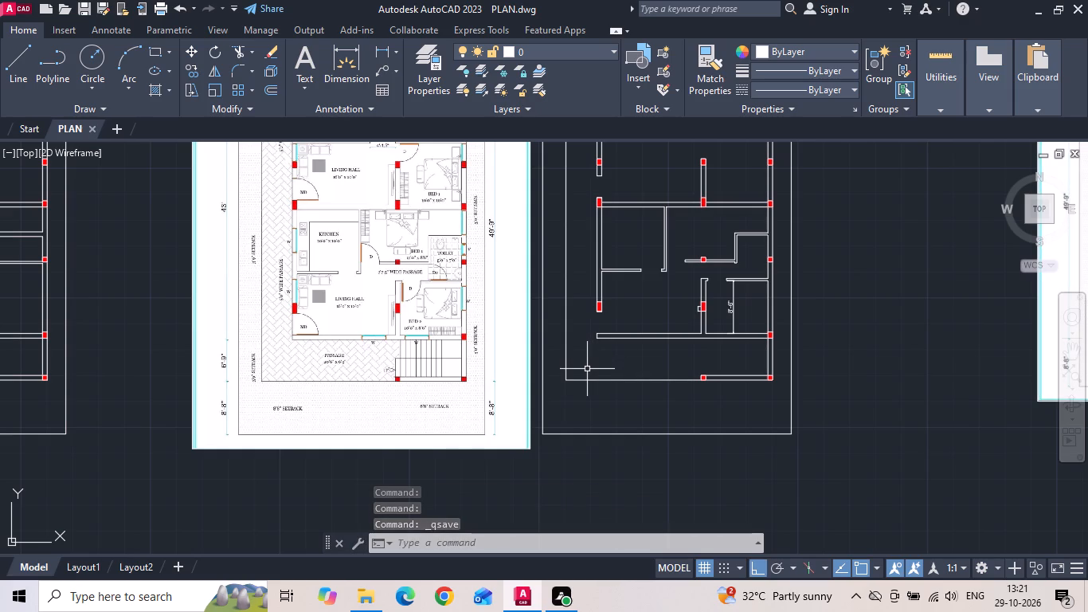
key(ctrl+s)
key(ctrl+s)
key(ctrl+s)
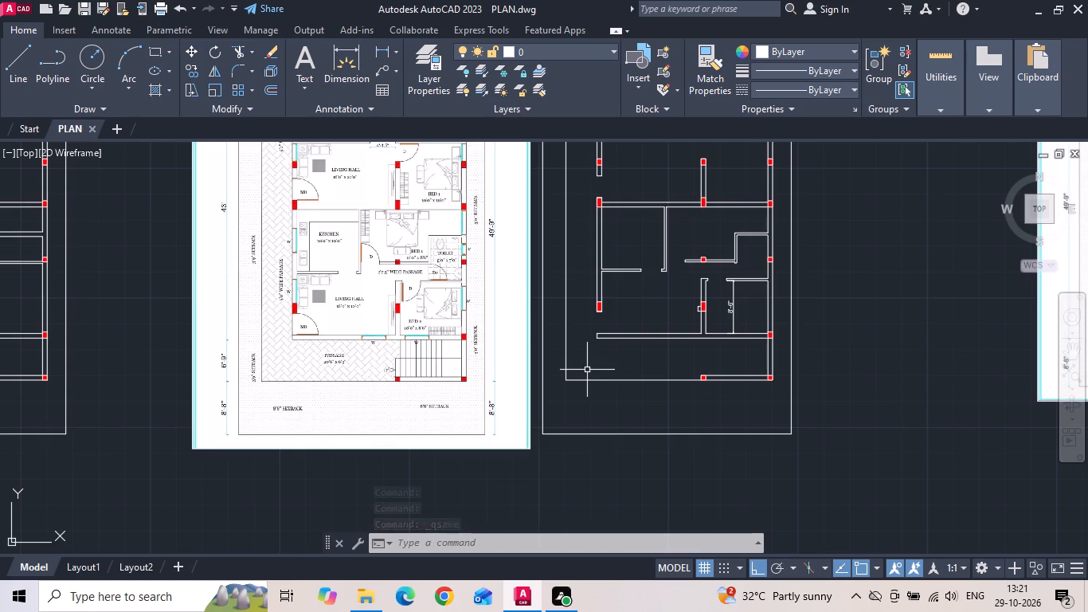
key(ctrl+s)
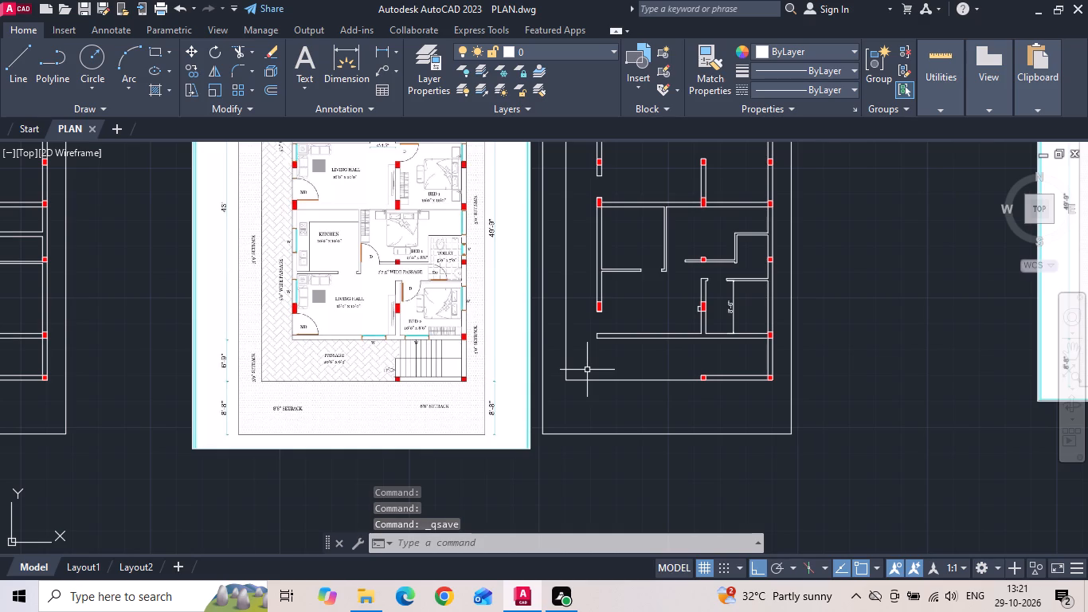
Copy the complete wall plan with its plot boundary about 131'-9" across, beside the open terrace reference plan.
scroll(544, 456, down, 1)
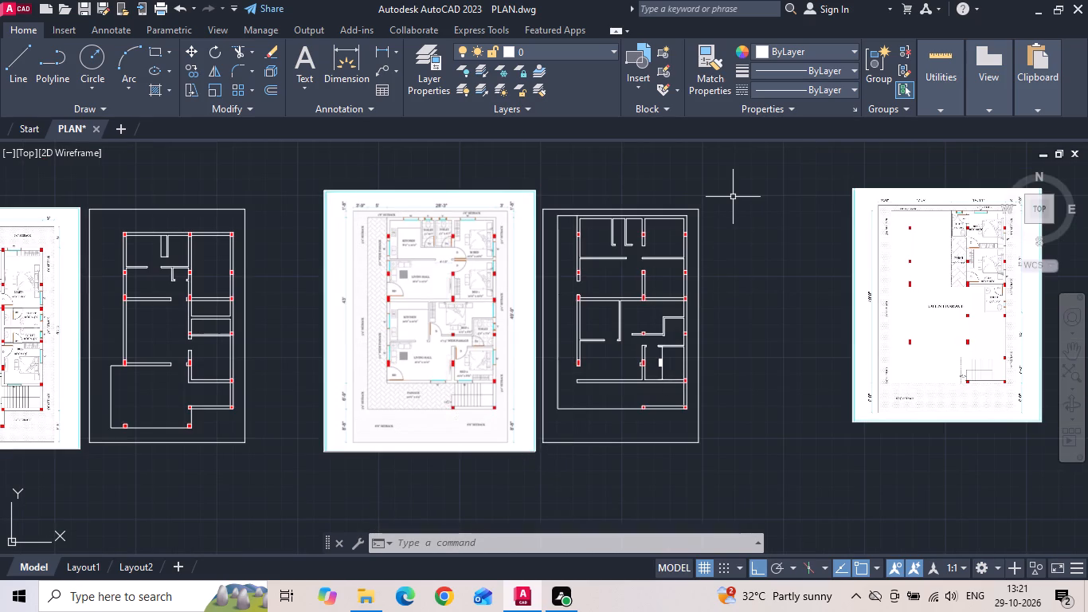
drag(733, 195, 715, 234)
click(536, 498)
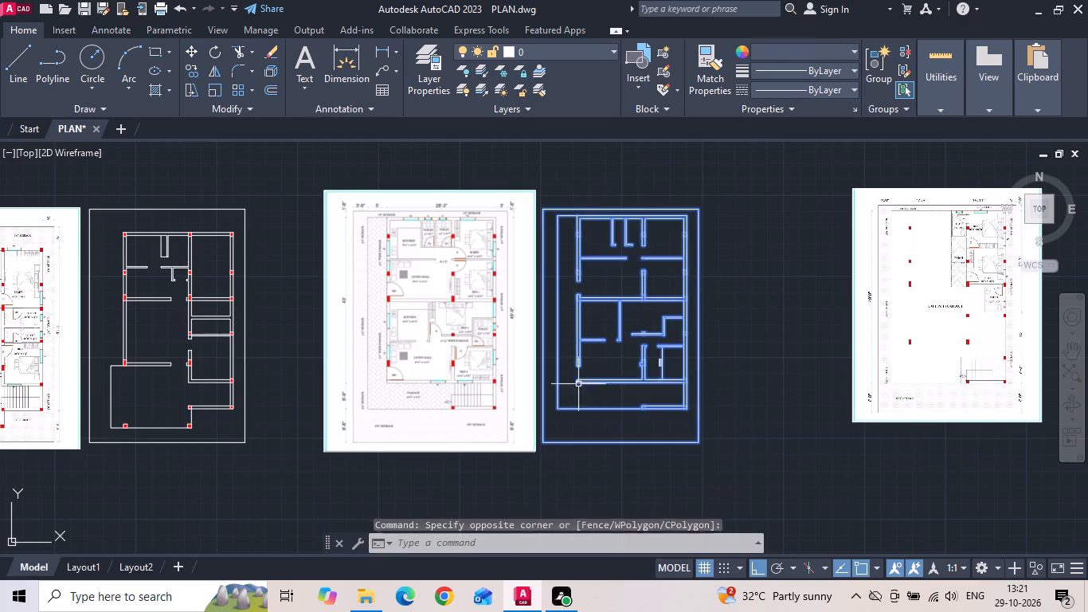
right_click(593, 315)
click(614, 335)
scroll(566, 369, down, 1)
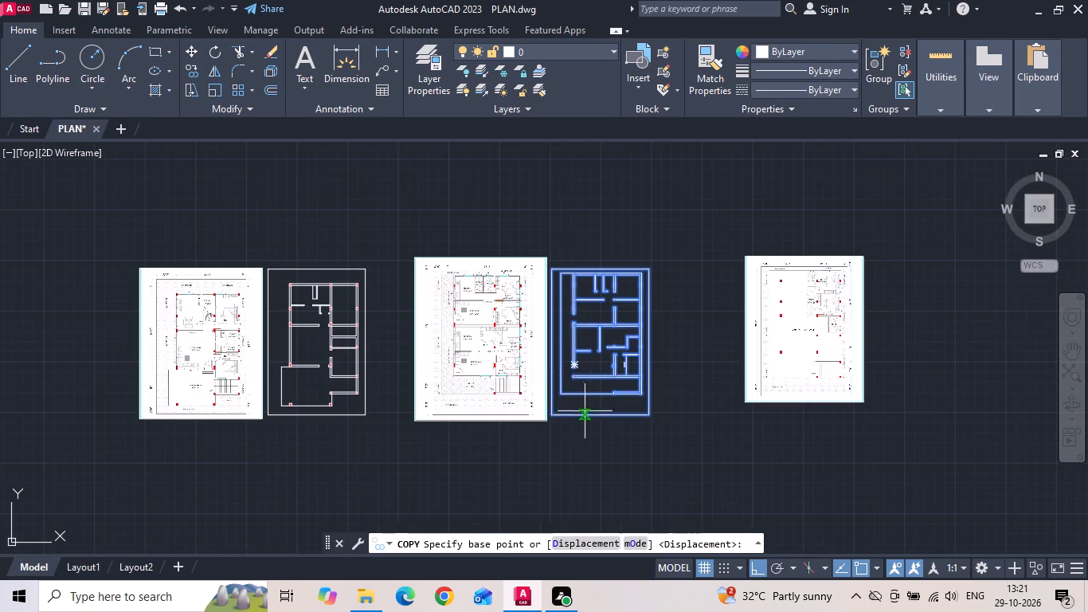
drag(595, 421, 633, 435)
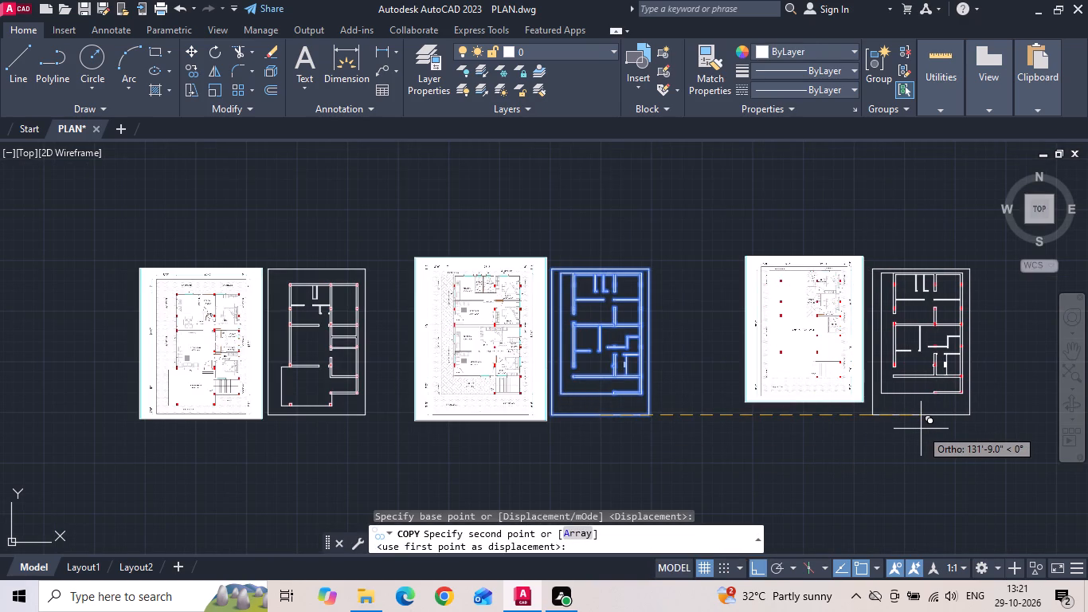
click(921, 429)
key(Escape)
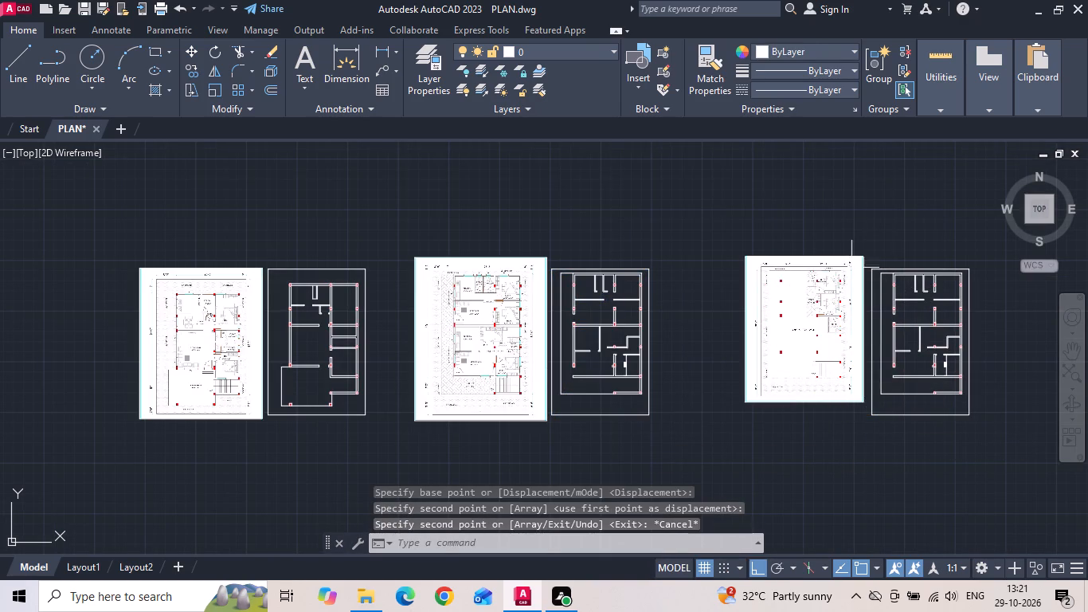
Move the open terrace reference image straight down until its lower edge lines up with the copied plan's plot boundary.
drag(842, 243, 824, 278)
click(801, 319)
right_click(801, 319)
click(843, 292)
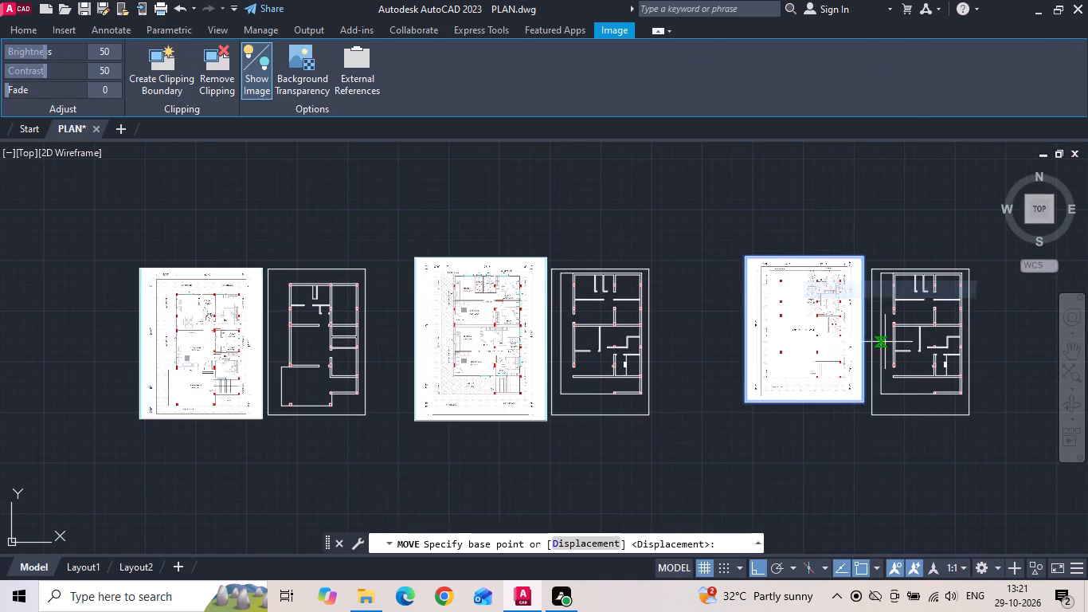
middle_drag(886, 342, 674, 308)
scroll(678, 354, up, 2)
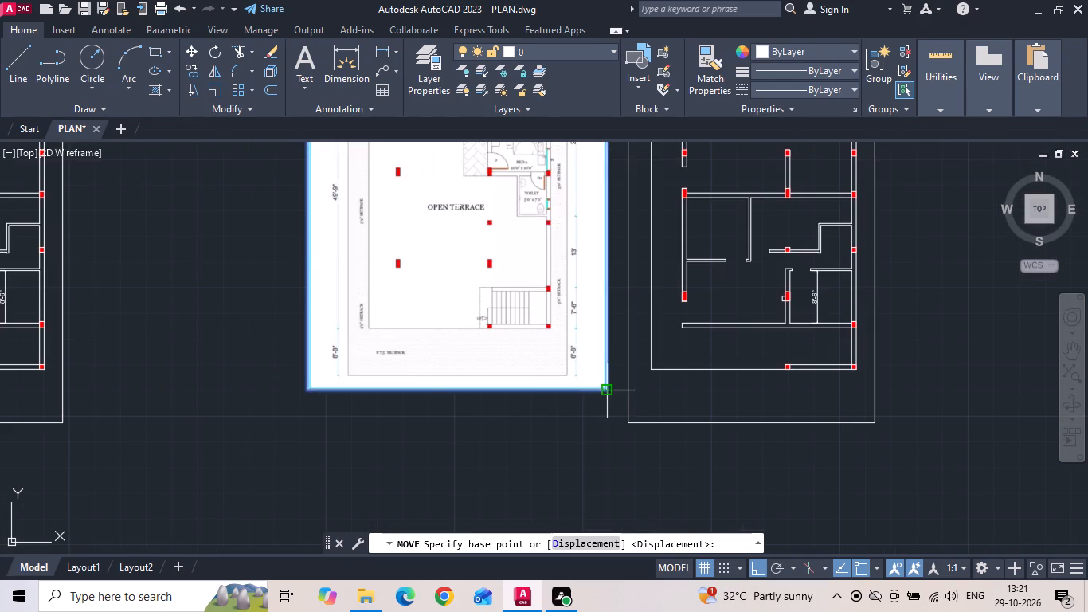
drag(608, 386, 609, 399)
click(609, 426)
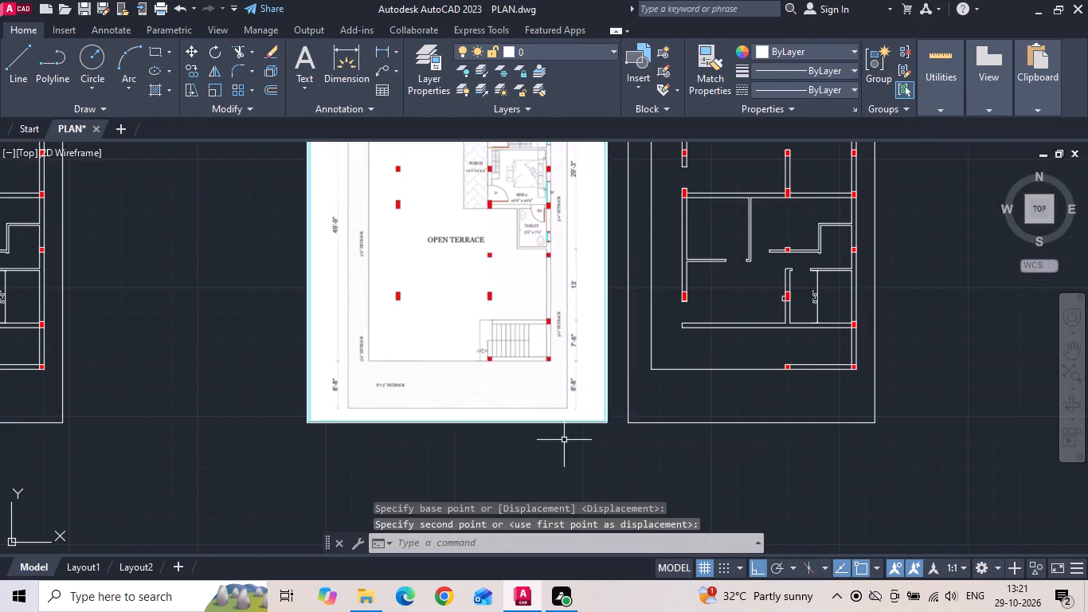
Dimension the clear inner width of the toilet adjoining the corner bedroom in the copied plan.
scroll(563, 441, down, 1)
scroll(413, 253, up, 1)
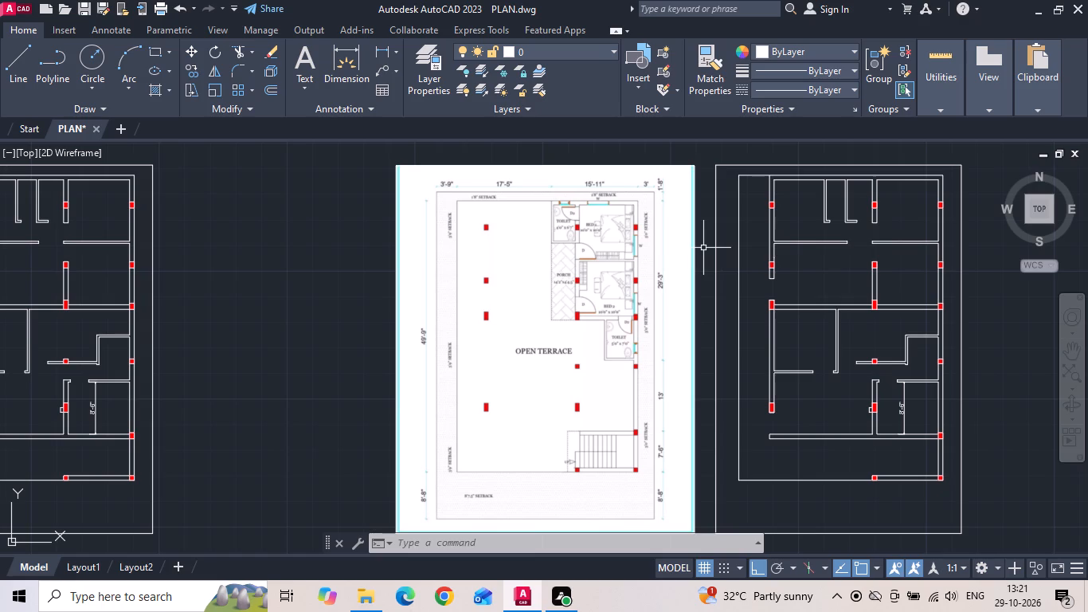
scroll(593, 184, up, 2)
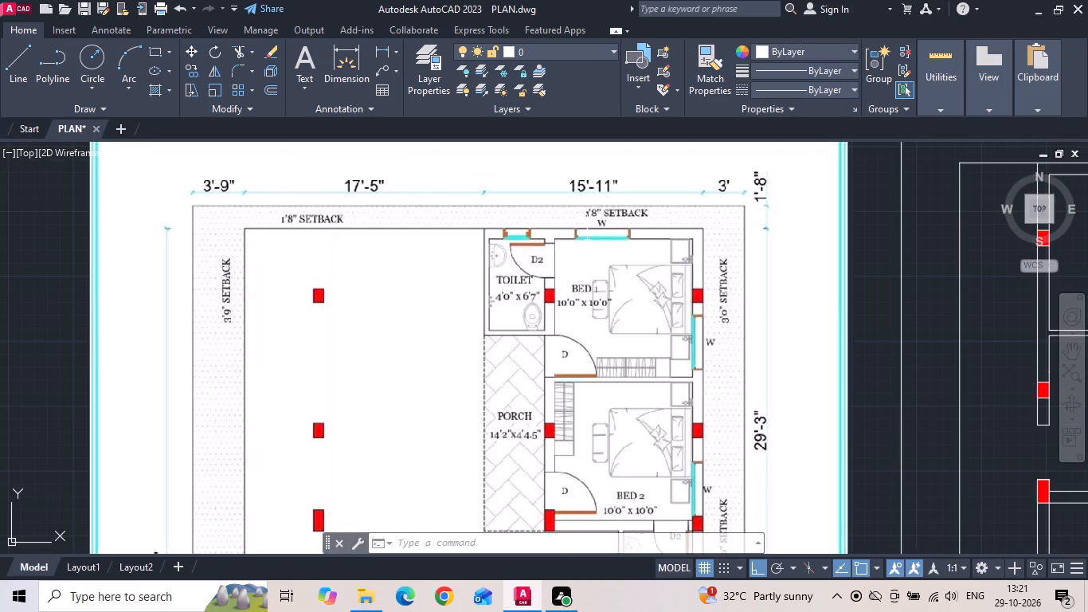
scroll(495, 282, down, 2)
scroll(826, 268, up, 1)
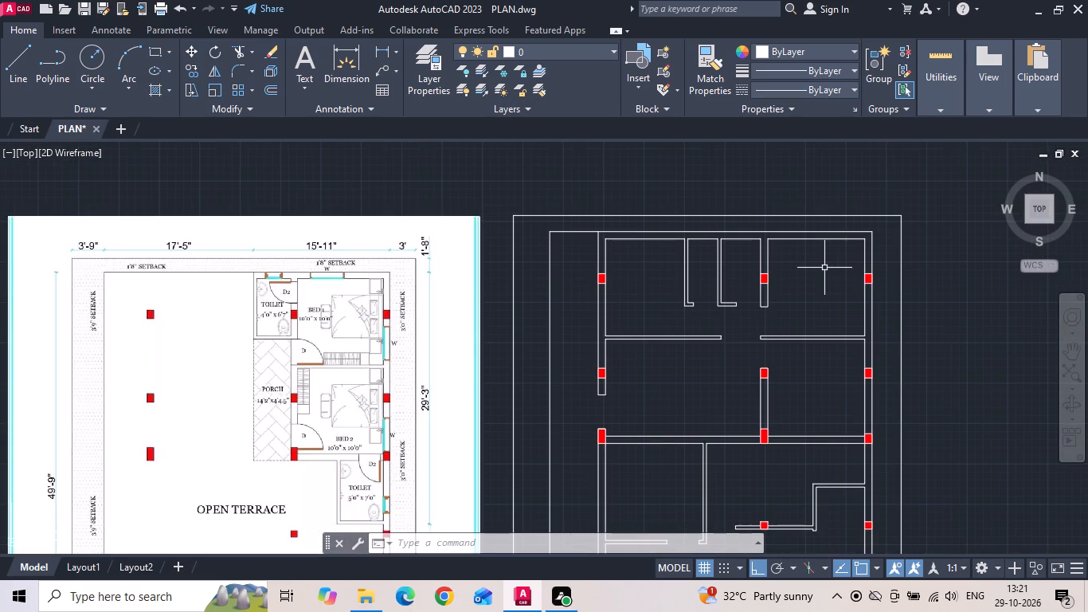
scroll(769, 277, up, 1)
middle_drag(636, 281, 786, 270)
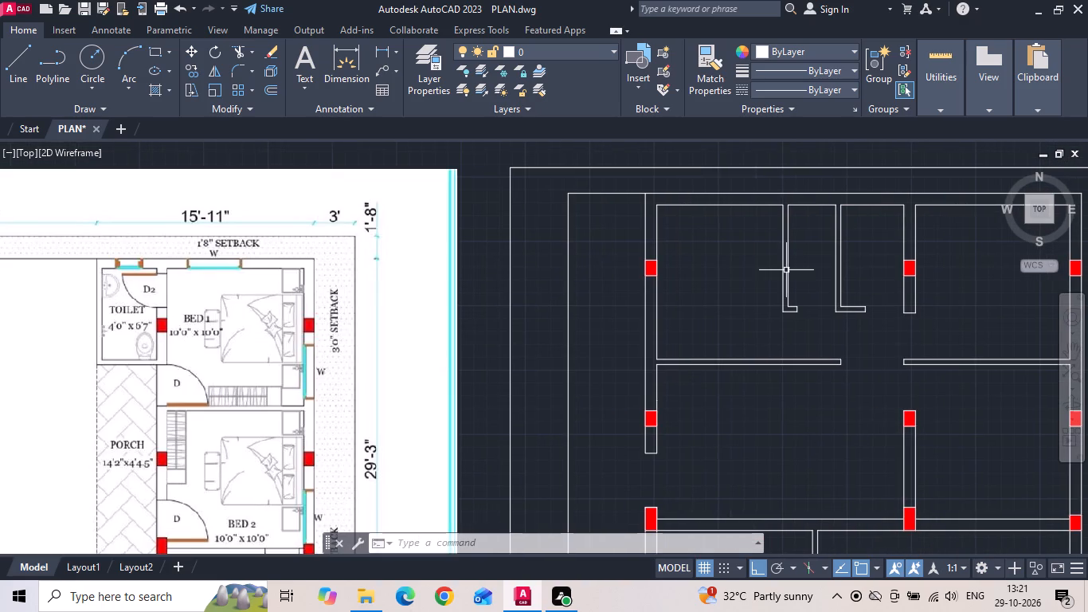
click(377, 45)
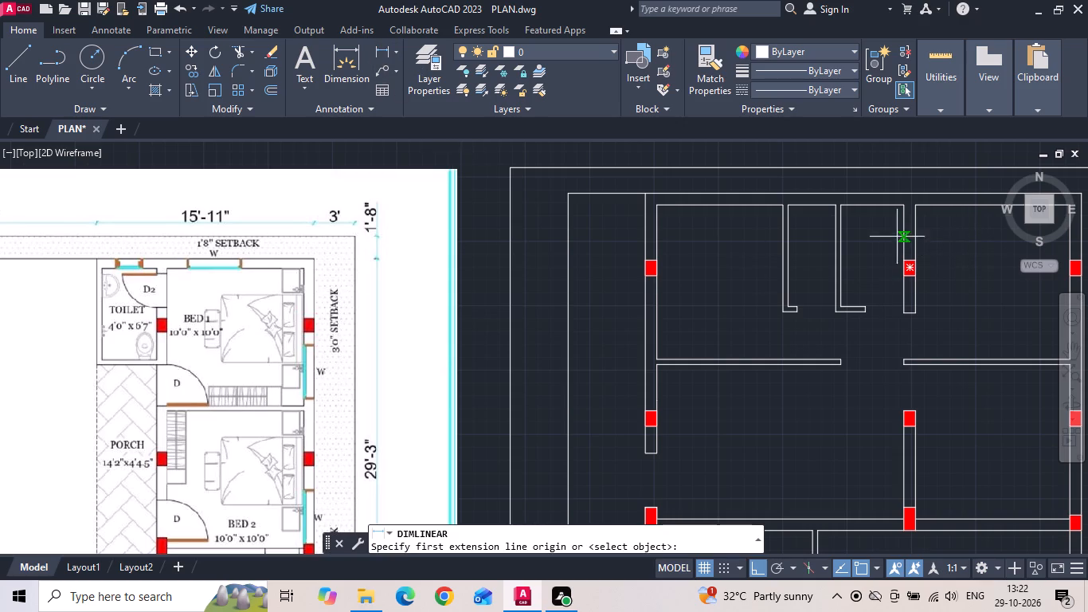
click(902, 223)
click(847, 230)
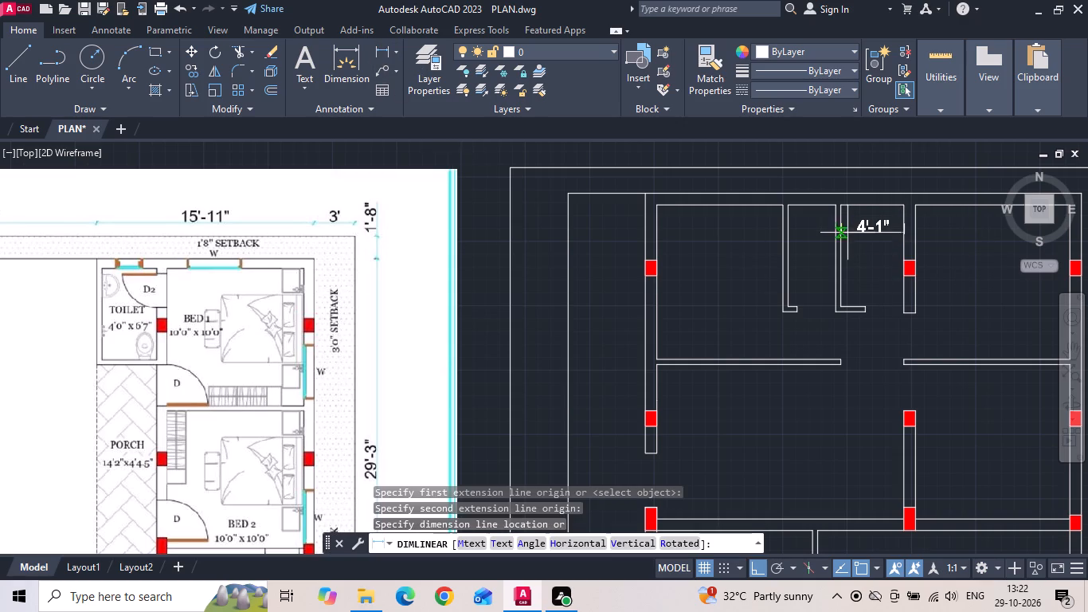
click(851, 236)
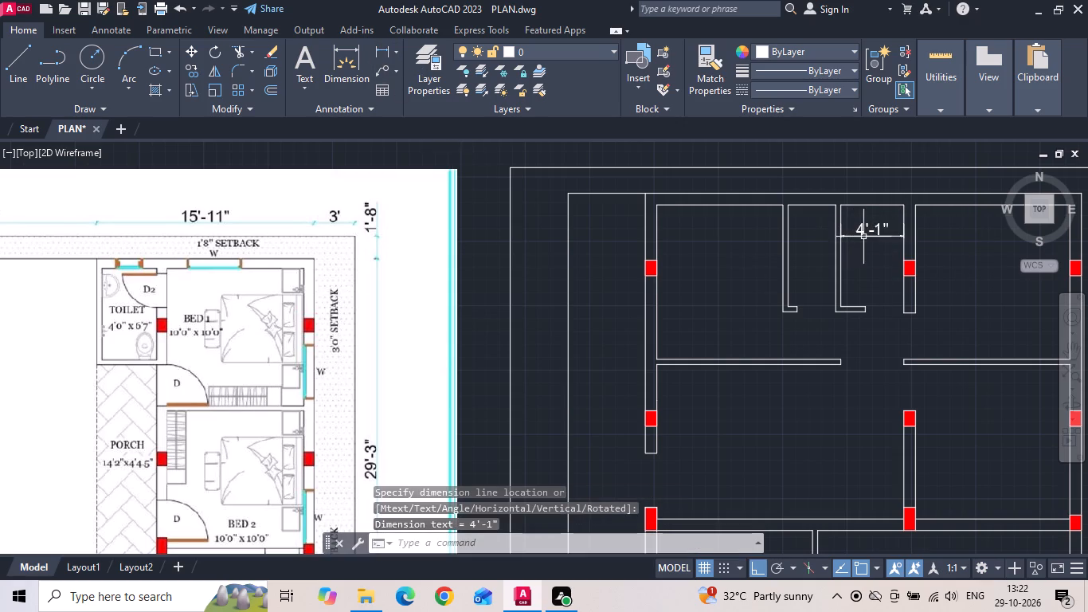
key(Escape)
Move both lines of the dimensioned toilet's far side wall 1" inward toward the bedroom.
scroll(853, 245, up, 1)
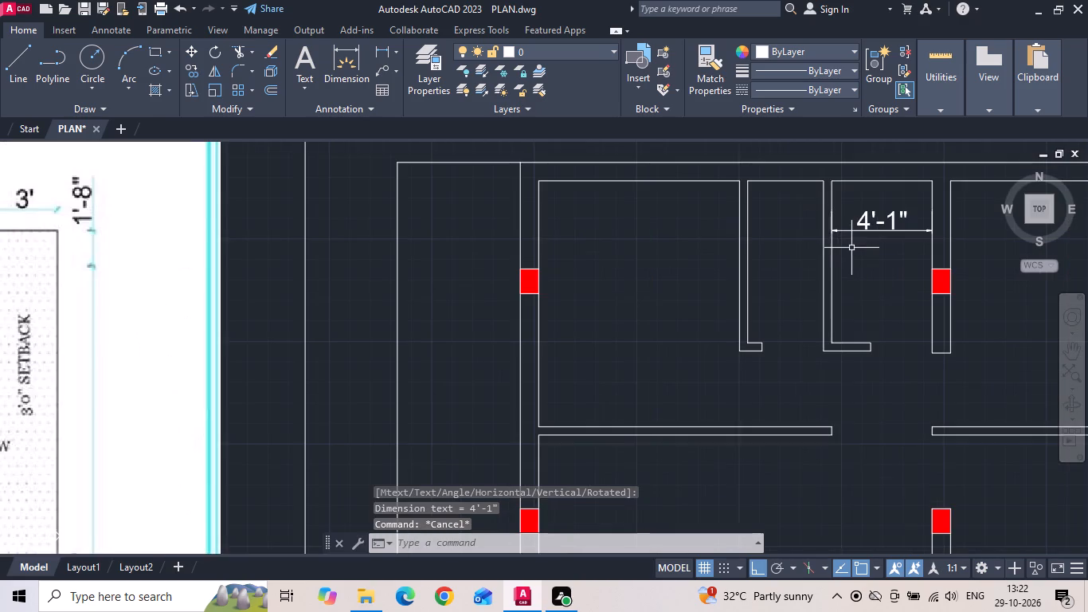
scroll(863, 261, down, 1)
click(876, 263)
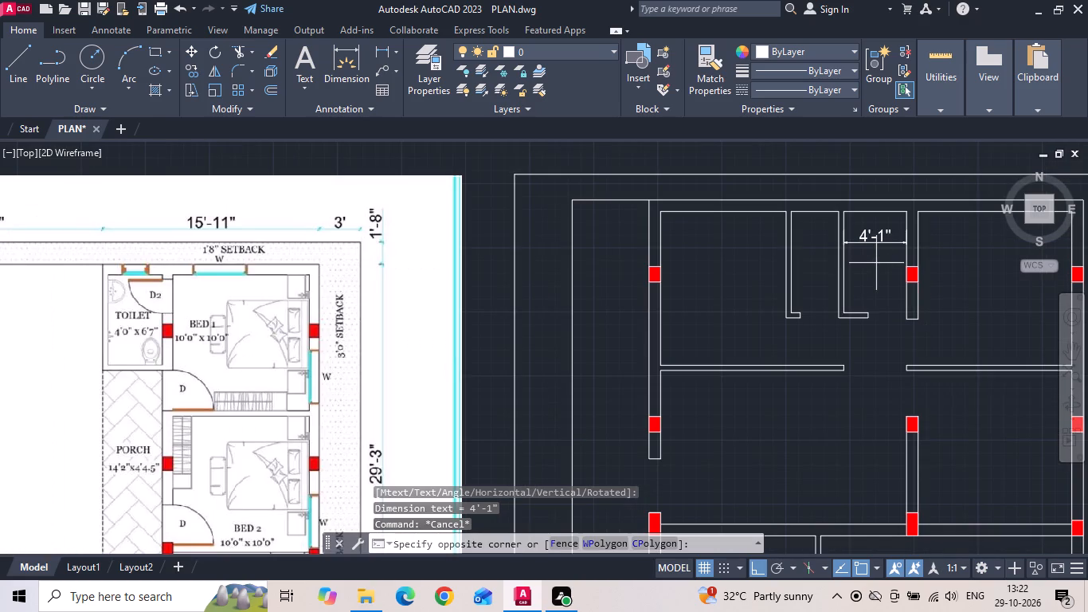
click(813, 291)
right_click(814, 291)
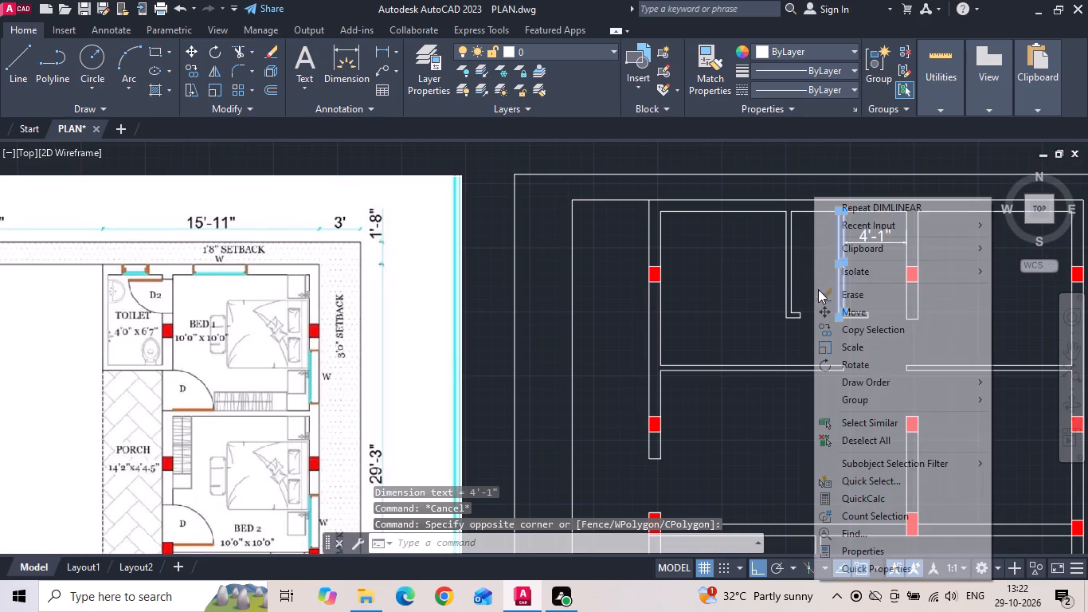
click(859, 307)
click(841, 352)
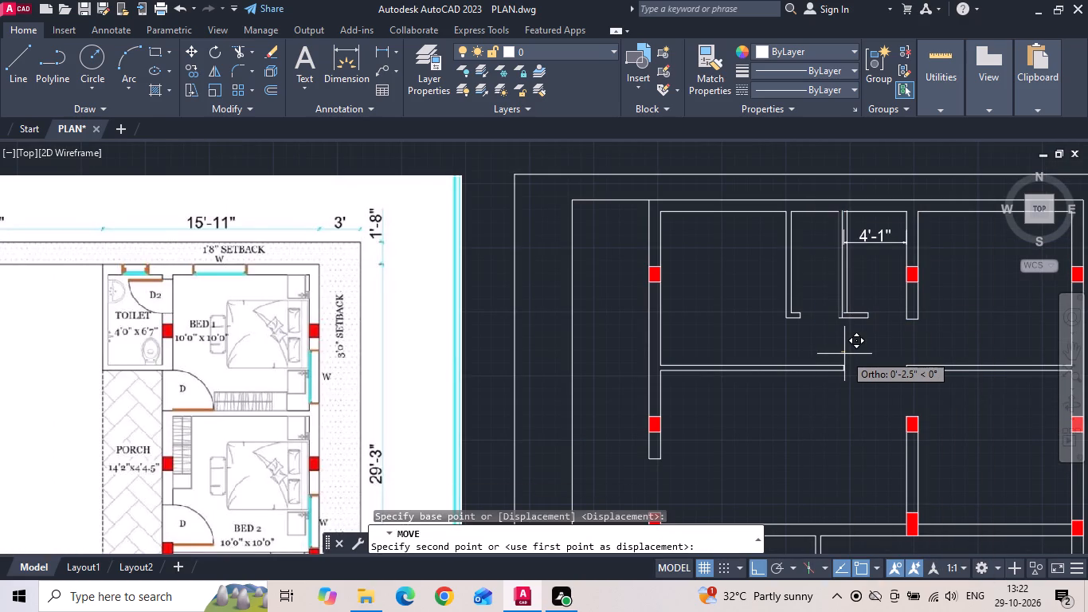
text(1)
key(space)
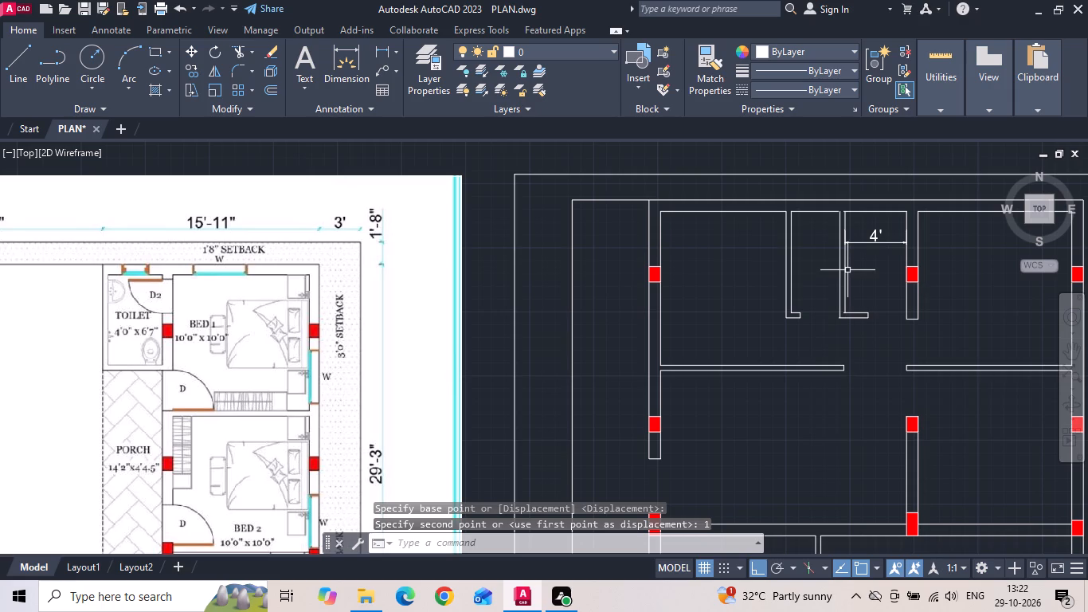
key(Escape)
Extend the toilet wall's outer line to the building's rear outer wall and fillet its inner line with the rear inner wall line.
text(EX)
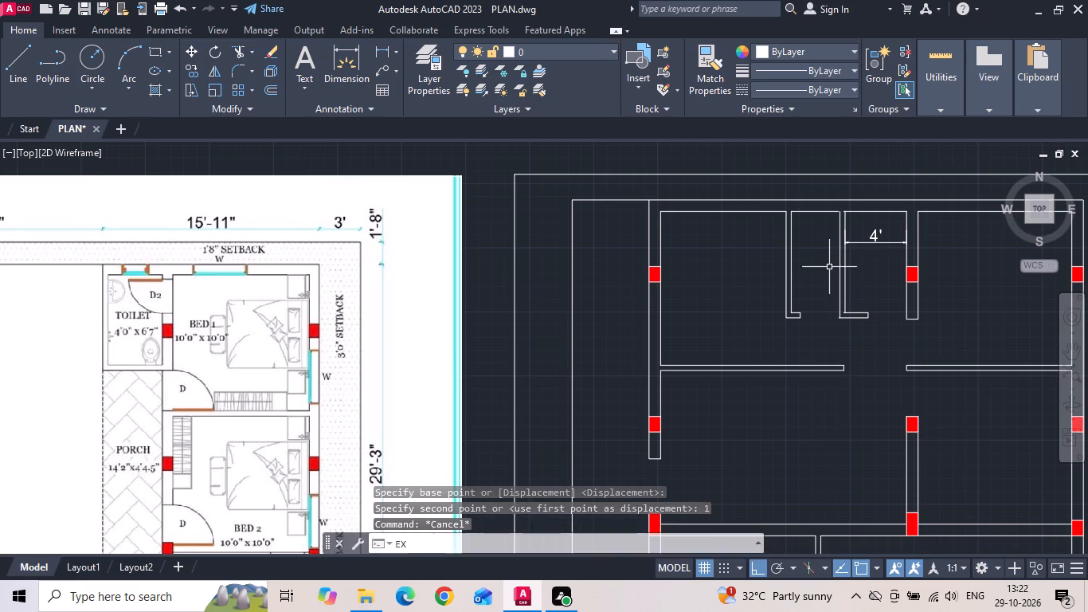
key(space)
scroll(845, 212, up, 2)
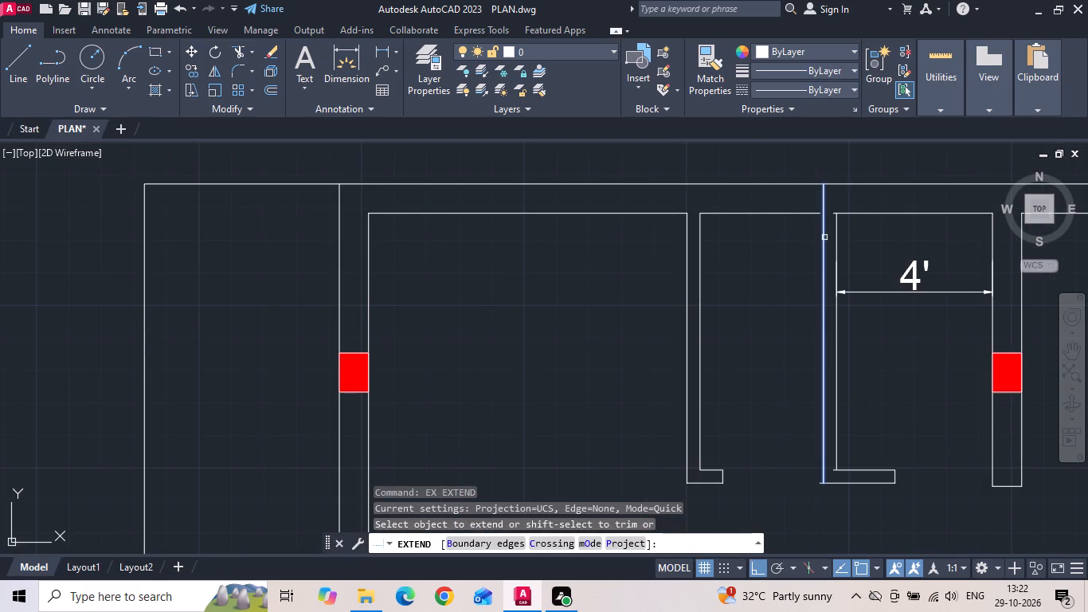
click(824, 237)
key(Escape)
key(f)
key(space)
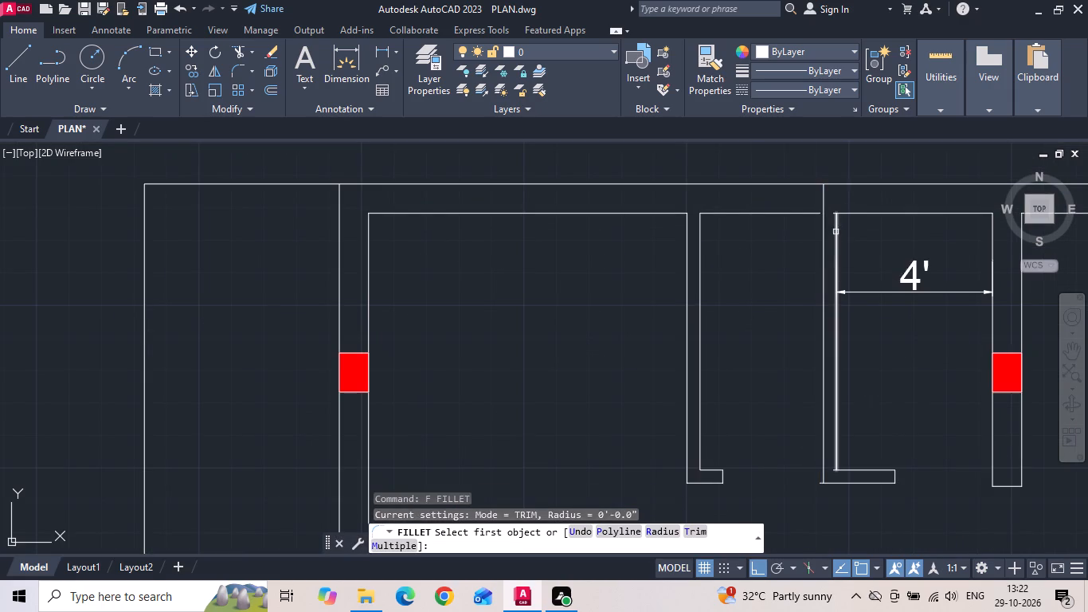
click(836, 232)
click(853, 214)
key(Escape)
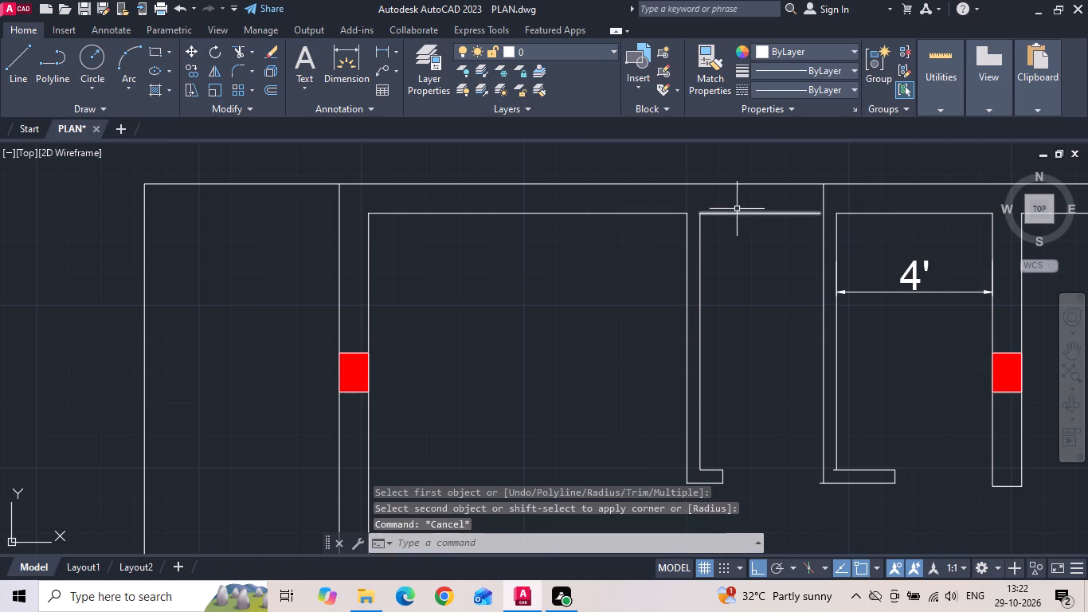
Erase the kitchen's outer side and rear wall lines plus the second toilet's partition and short door-side stub in the copied plan.
click(734, 206)
scroll(734, 205, down, 1)
click(461, 250)
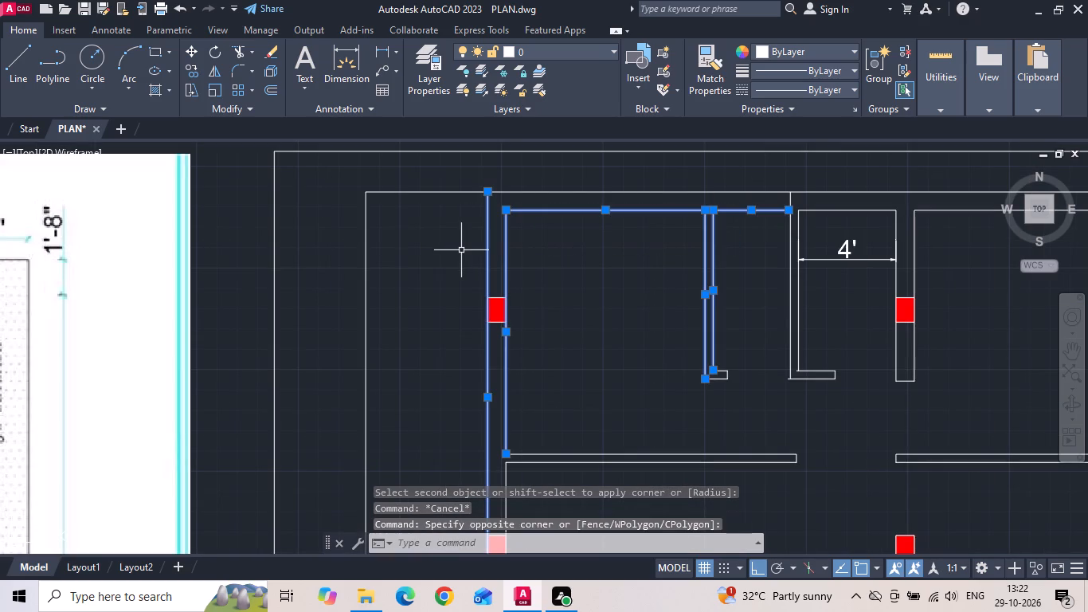
key(Delete)
drag(756, 328, 721, 386)
click(669, 410)
key(Delete)
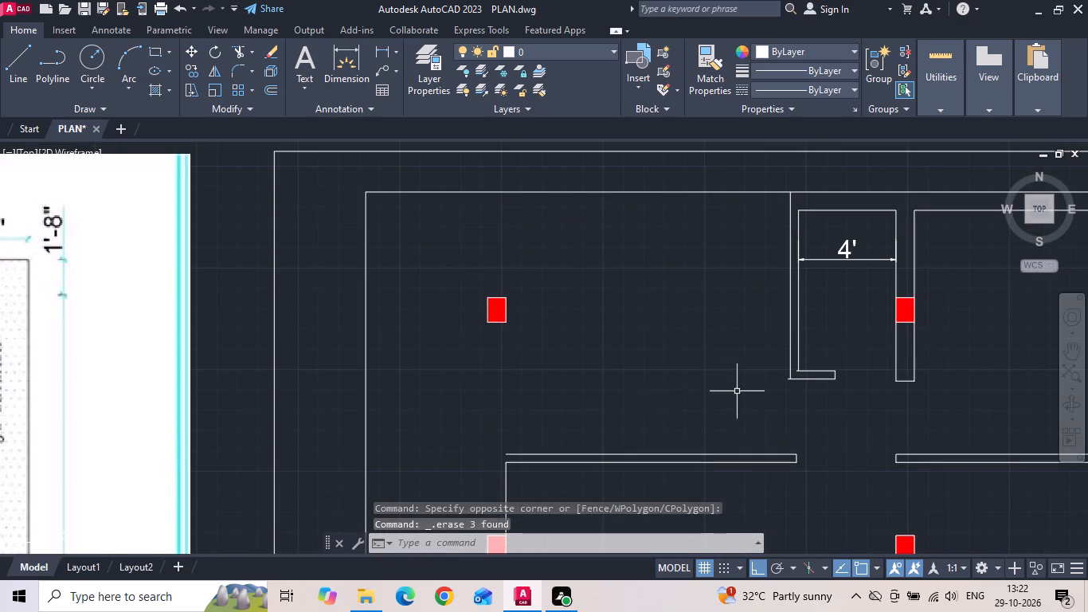
Fillet the inner and the outer line pairs at the toilet's open front corner, radius 0, to make clean wall corners.
scroll(864, 355, up, 1)
key(f)
key(space)
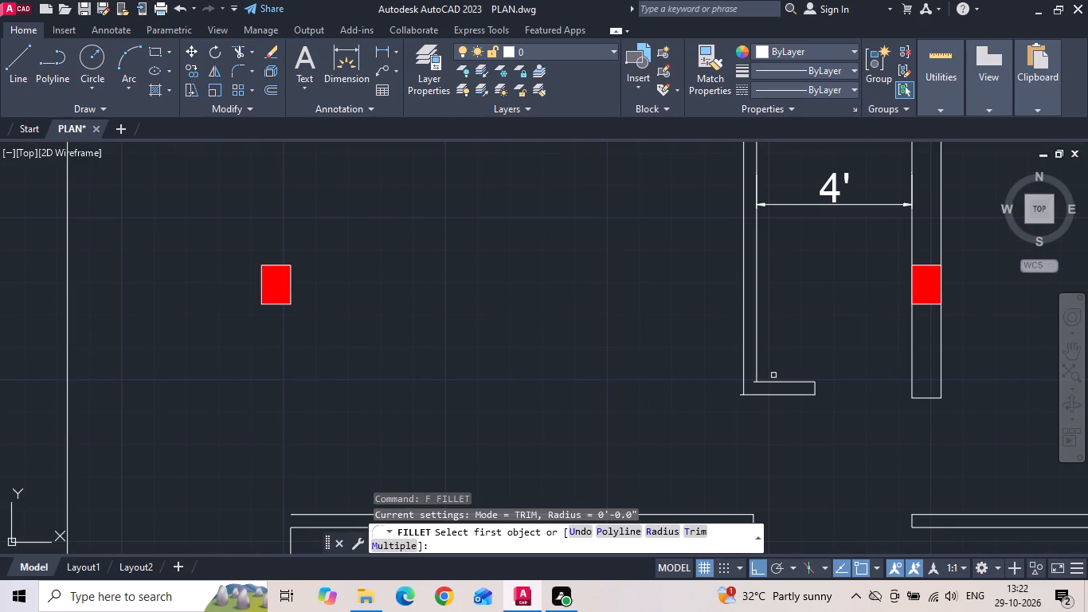
click(757, 367)
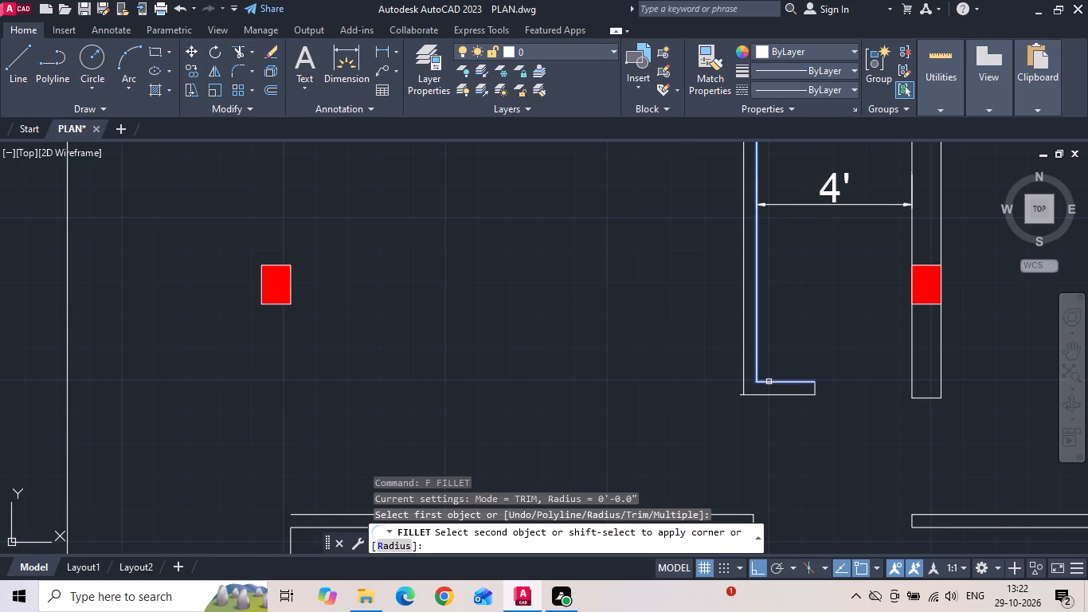
click(769, 382)
key(space)
click(753, 398)
click(753, 396)
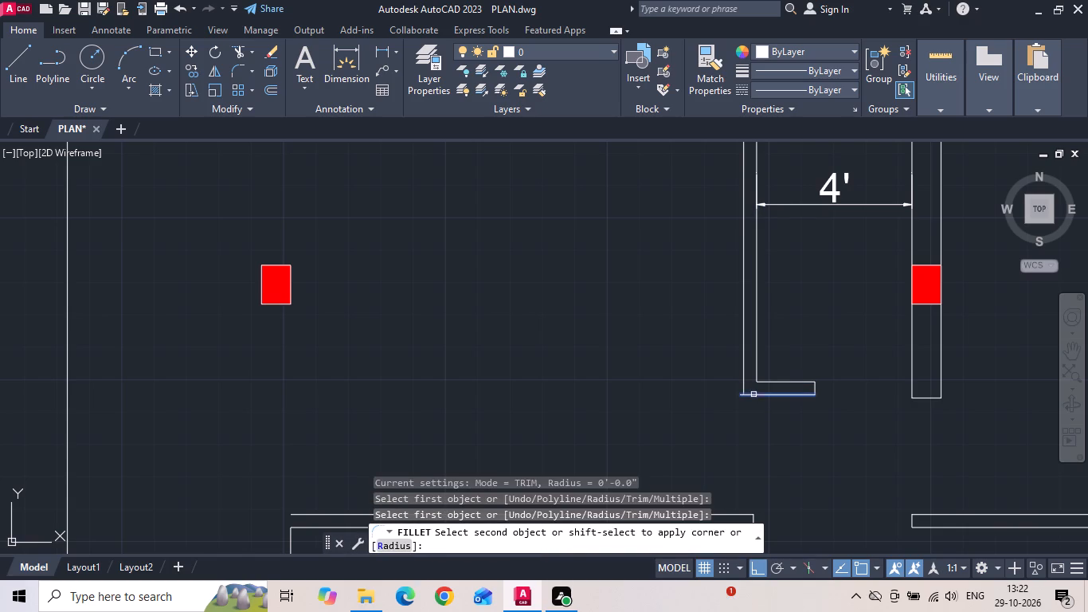
click(742, 372)
key(Escape)
Erase the short end line closing the wall between the toilet and the corner bedroom.
scroll(927, 381, up, 1)
scroll(913, 393, down, 4)
scroll(906, 405, up, 4)
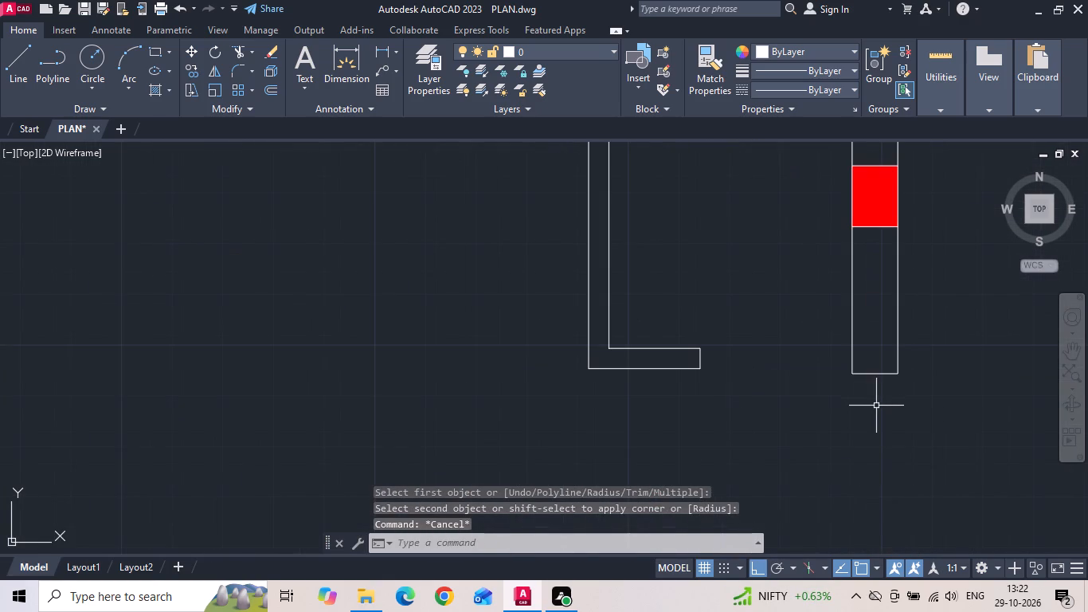
click(868, 371)
click(866, 415)
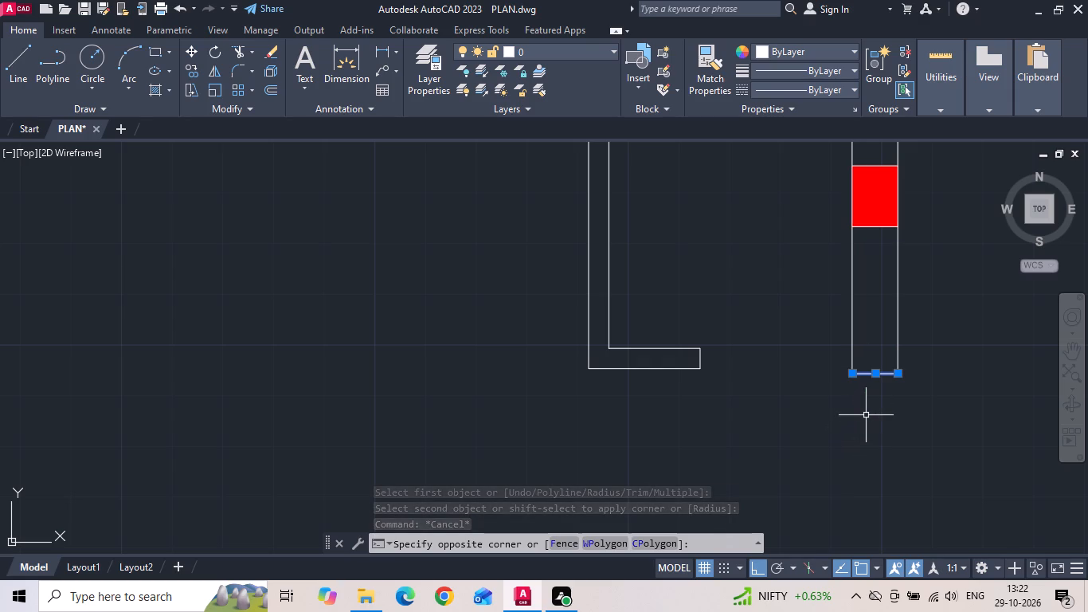
key(Delete)
Extend both lines of the toilet's front wall stub across the doorway to the bedroom wall's far line.
text(EX)
key(space)
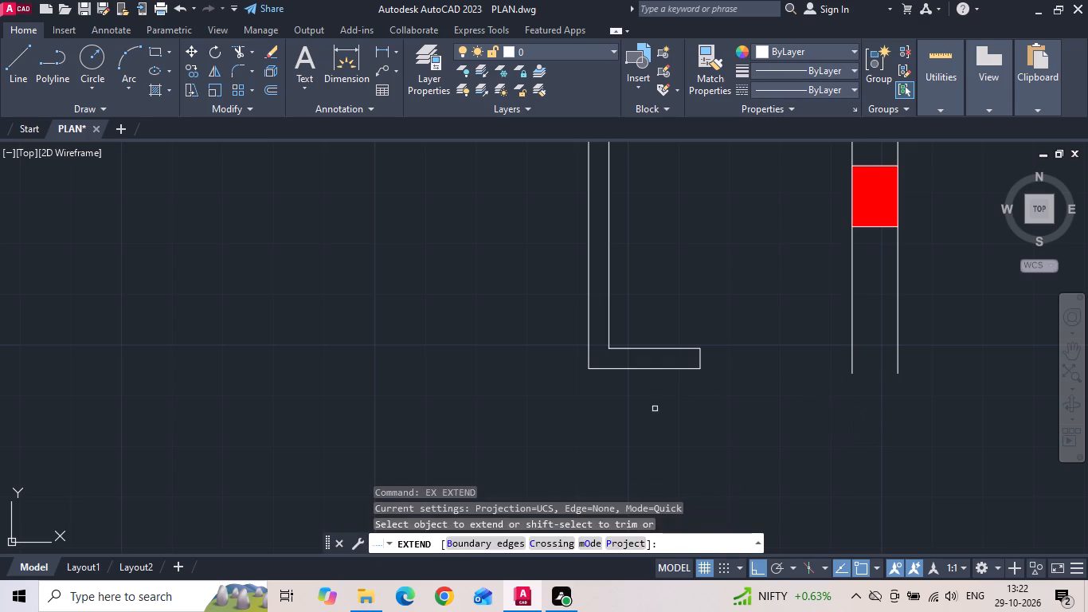
drag(658, 390, 692, 331)
drag(787, 367, 806, 331)
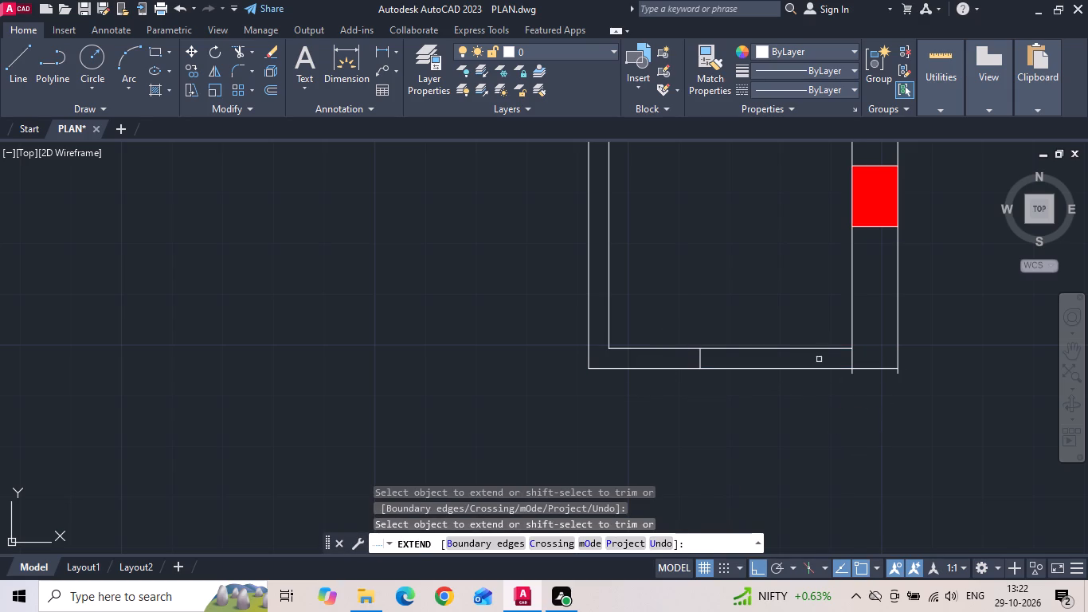
click(823, 351)
key(Escape)
Draw a line closing the open end of the wall between the toilet and the corner bedroom.
key(l)
key(space)
scroll(893, 378, up, 1)
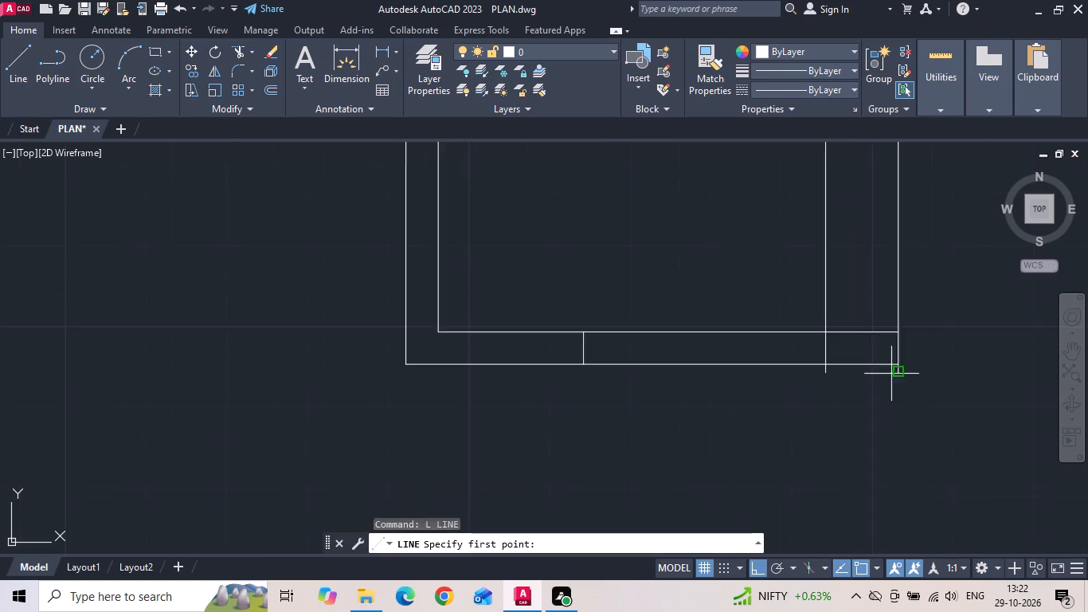
scroll(891, 374, up, 1)
click(905, 375)
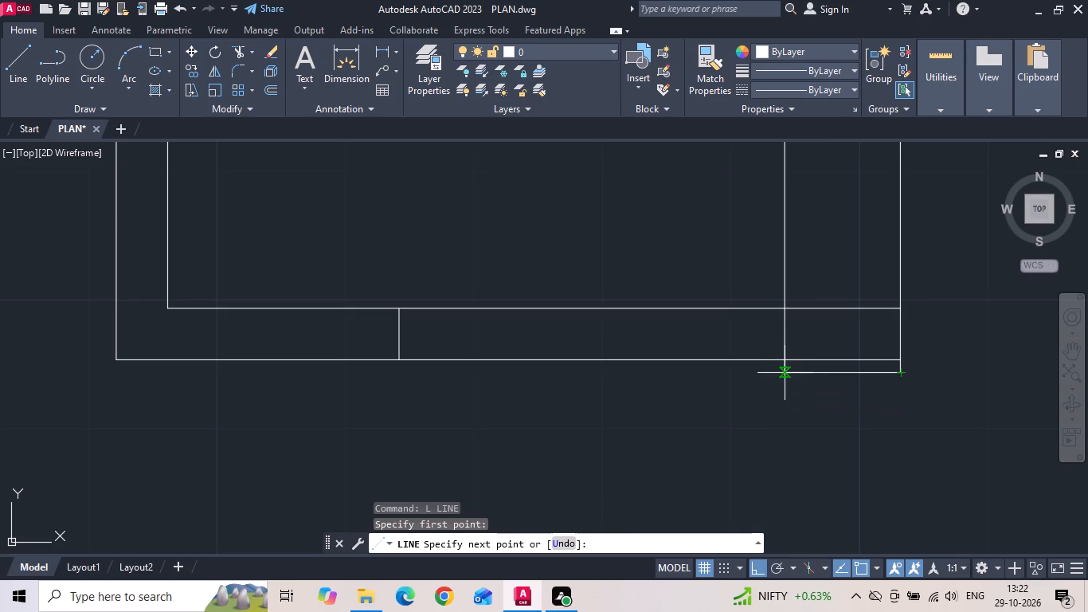
click(786, 374)
key(Escape)
Trim the overlapping lines where the toilet's front wall meets the bedroom wall, and remove the old stub's end line.
key(t)
key(r)
key(space)
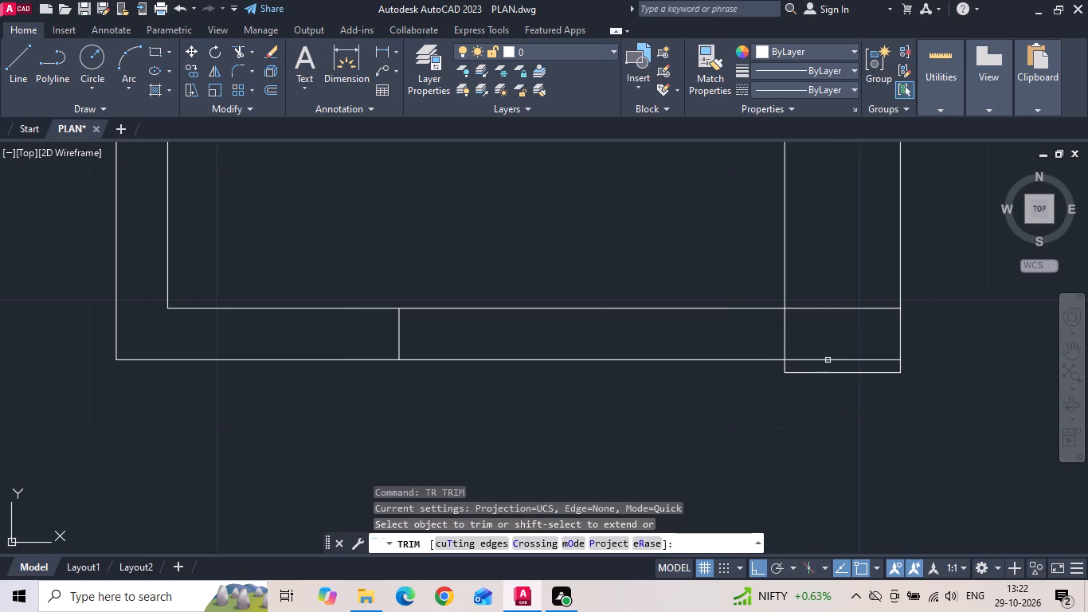
scroll(827, 295, down, 5)
scroll(827, 295, up, 4)
drag(827, 295, 827, 300)
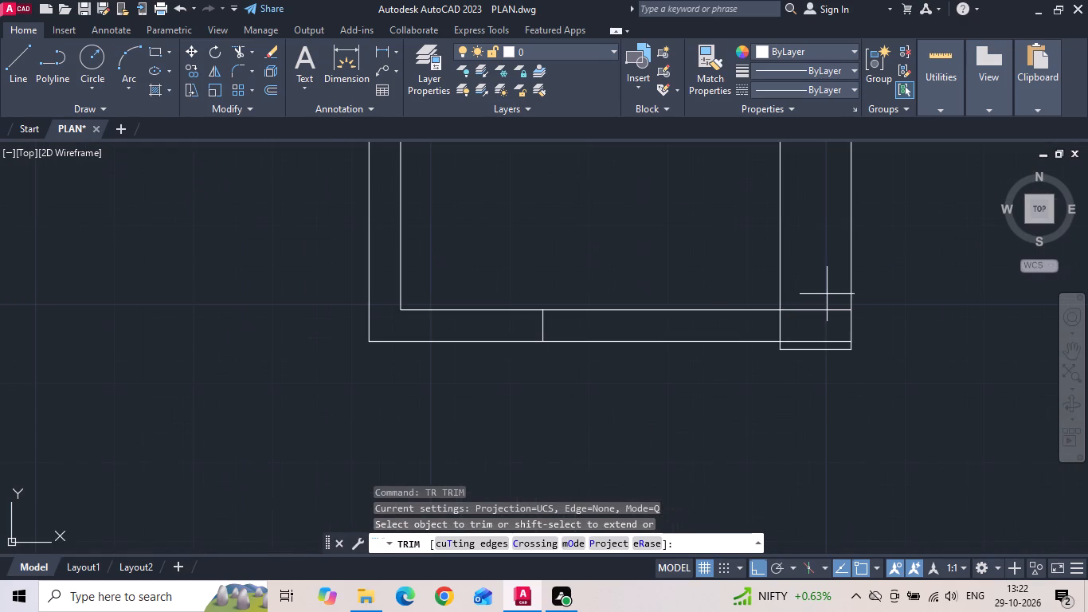
drag(827, 300, 820, 343)
drag(805, 330, 726, 333)
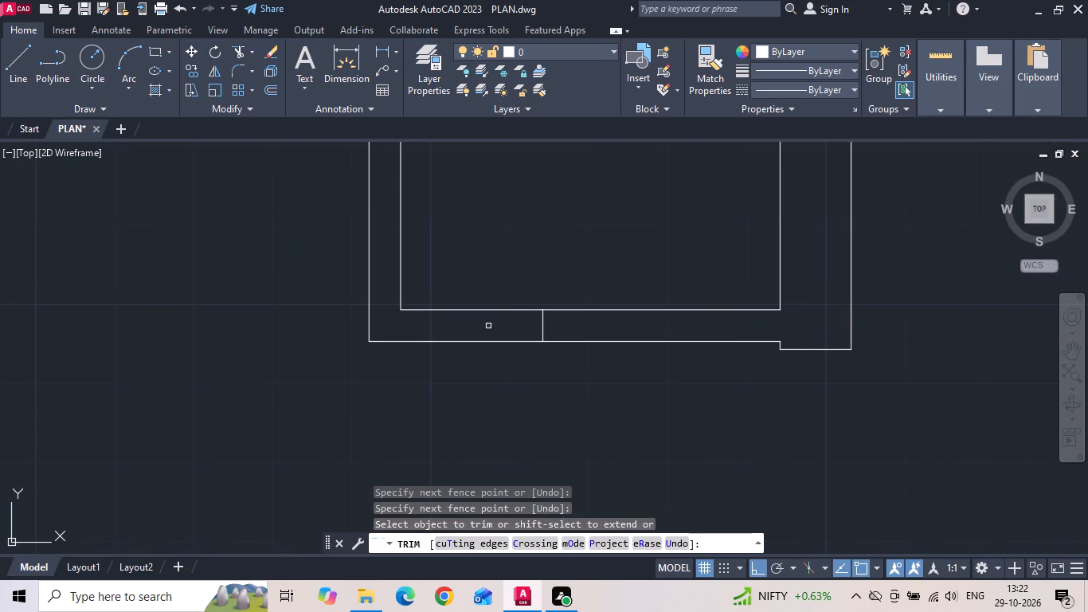
drag(488, 326, 573, 316)
scroll(691, 371, down, 3)
key(Escape)
Erase the toilet's inner width dimension.
scroll(709, 390, down, 1)
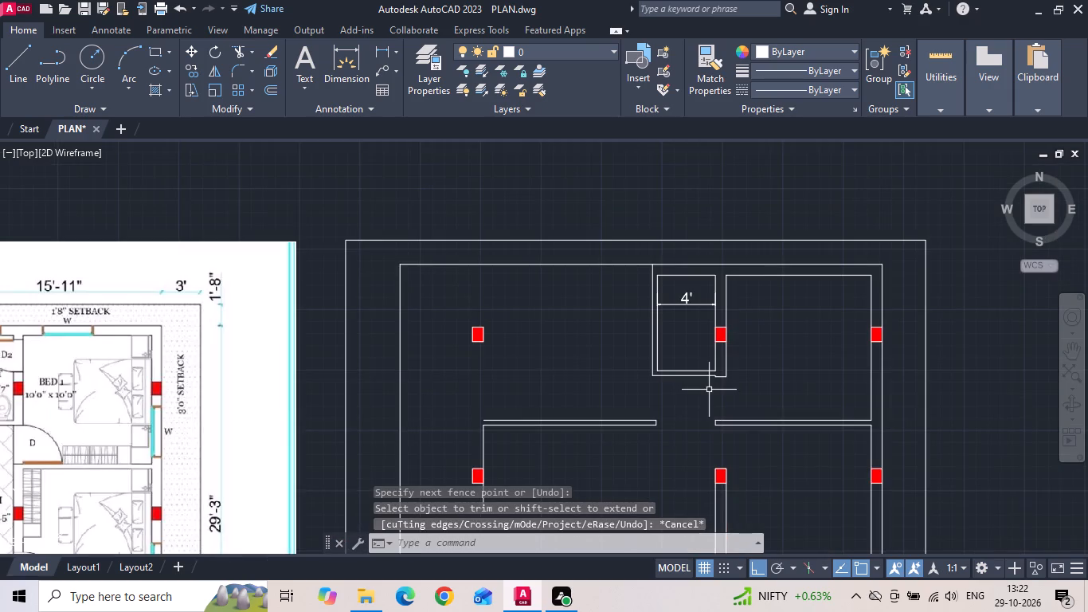
middle_drag(720, 380, 847, 348)
click(834, 273)
key(Delete)
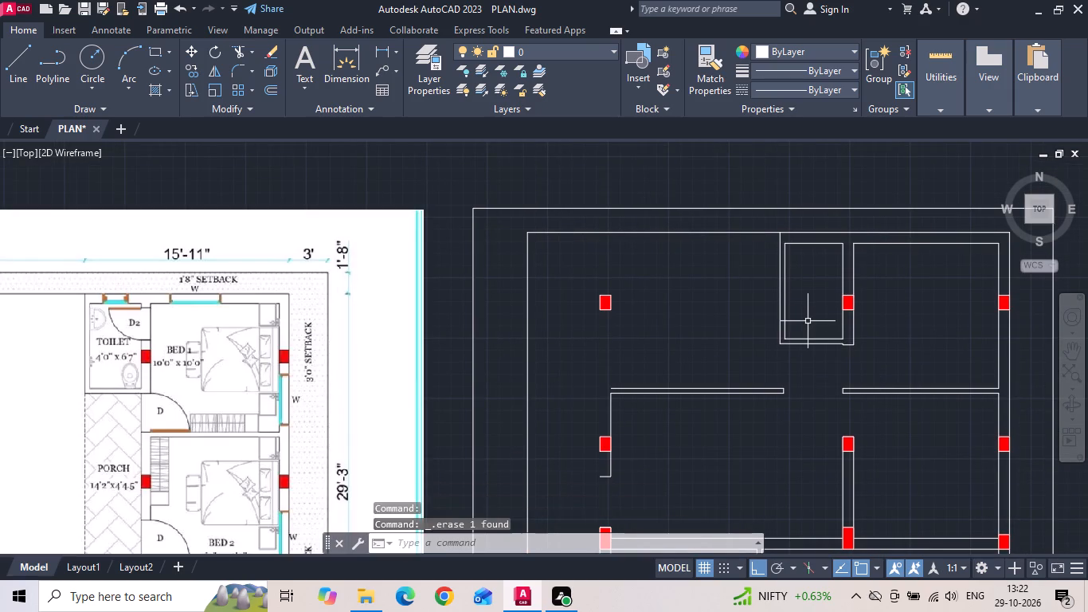
Erase the horizontal partition in the porch area with its end line, plus the short wall lines beside the column below it.
middle_drag(770, 336, 775, 293)
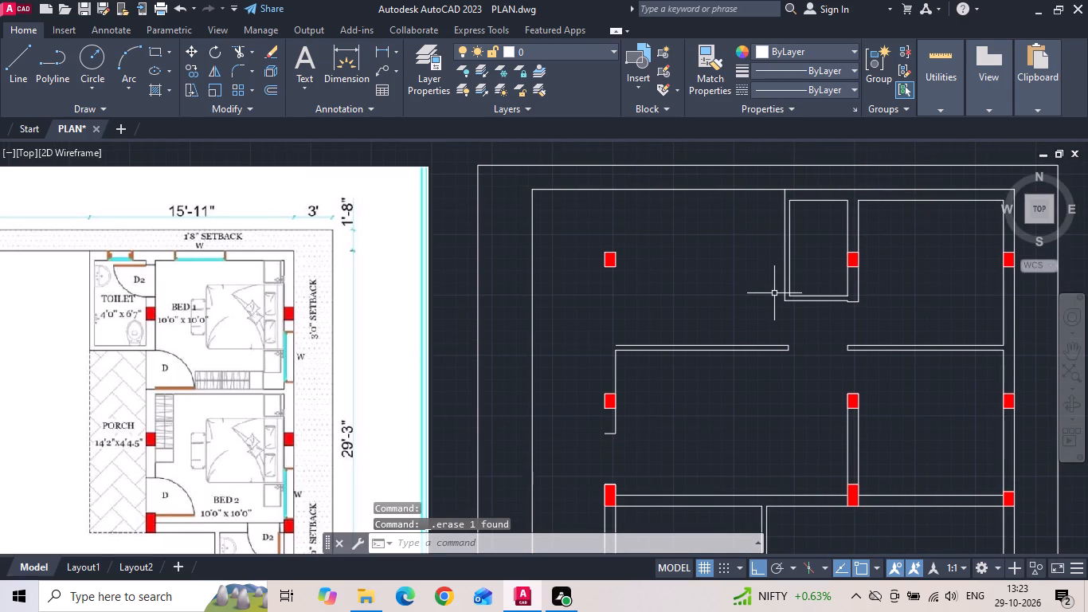
drag(790, 335, 789, 361)
click(745, 382)
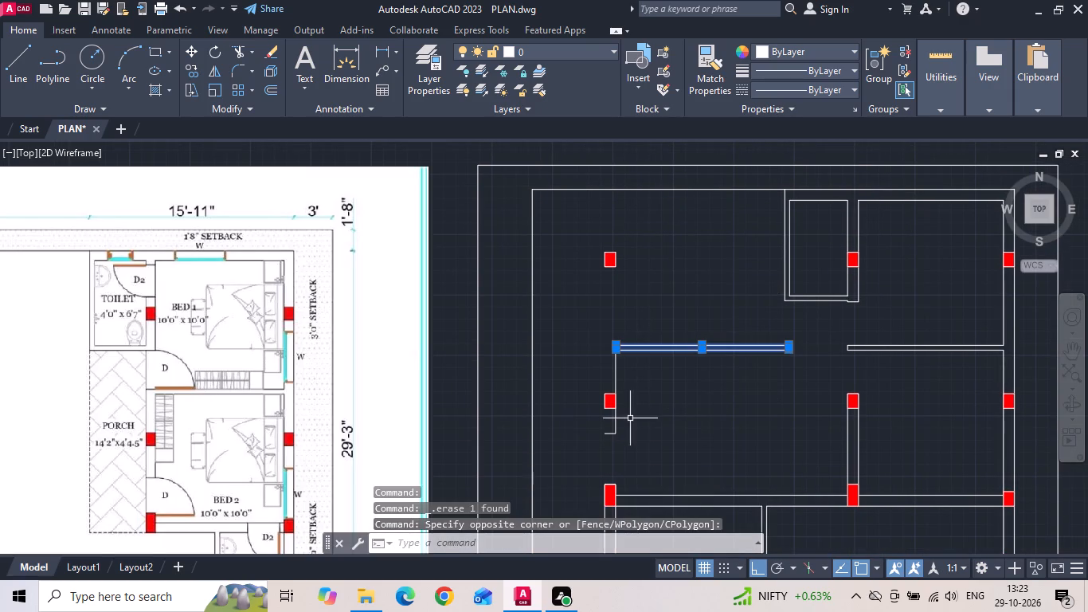
drag(629, 418, 617, 439)
click(611, 447)
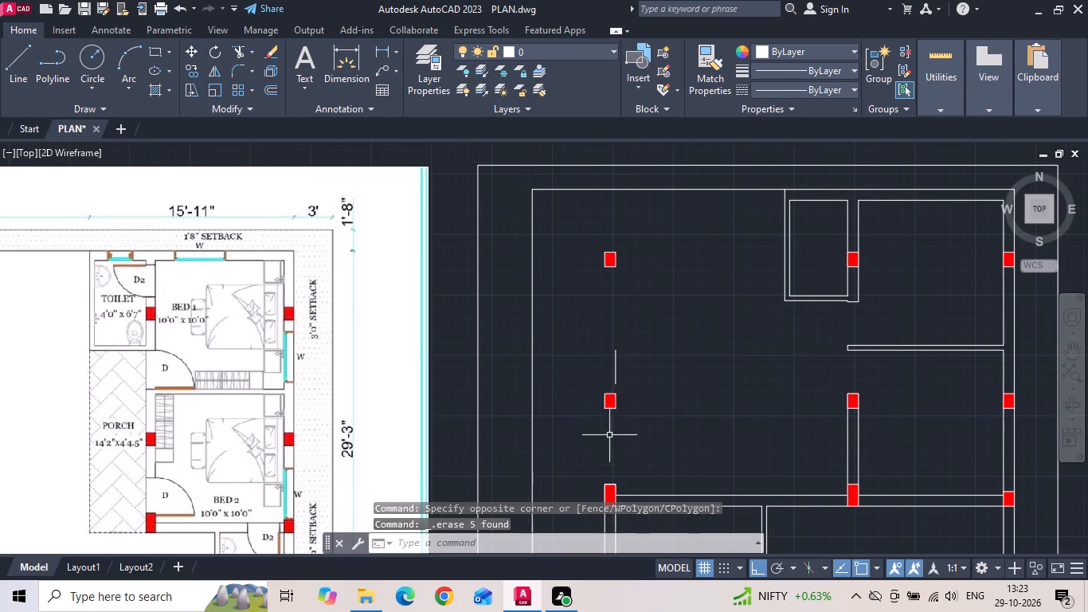
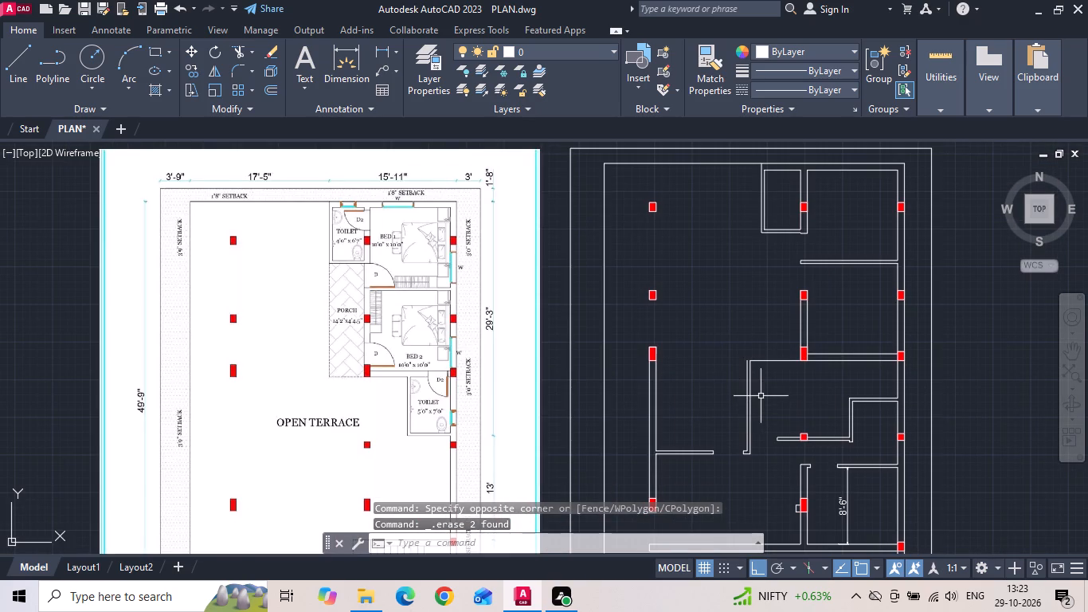
Erase the old partition walls in the open terrace area, including the outer-column wall, its branch walls and the wall through the small column.
middle_drag(764, 390, 764, 329)
click(765, 300)
key(Delete)
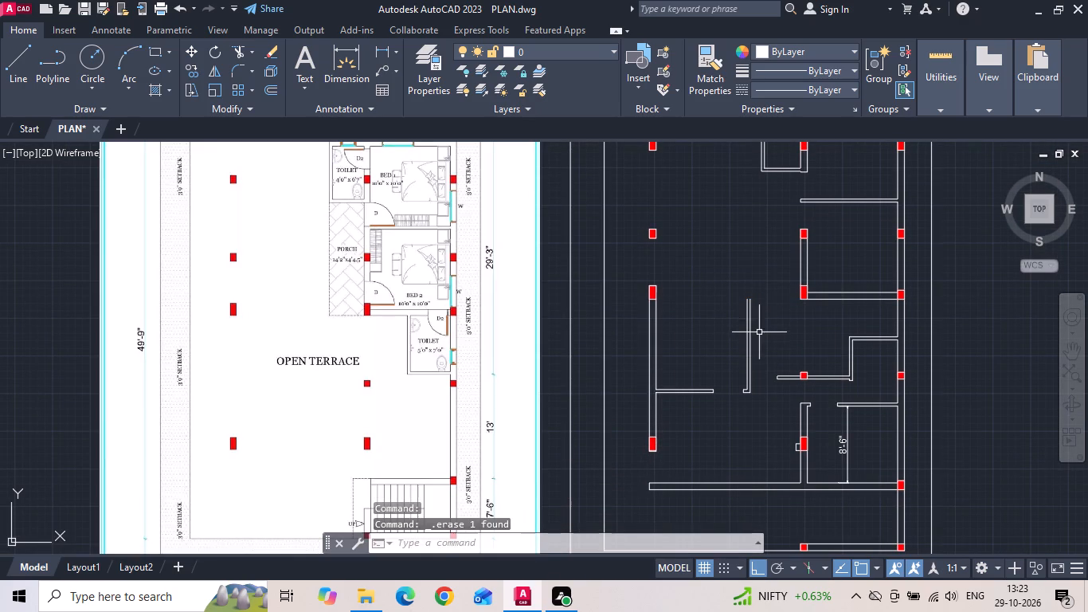
drag(765, 339, 745, 371)
click(630, 404)
key(Delete)
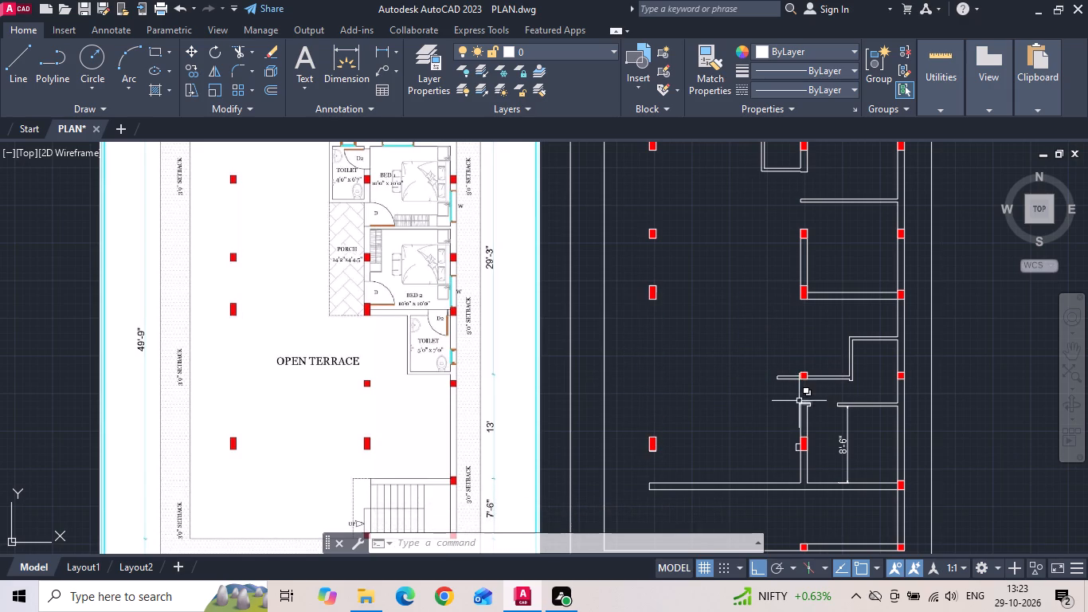
drag(788, 383, 780, 367)
click(763, 343)
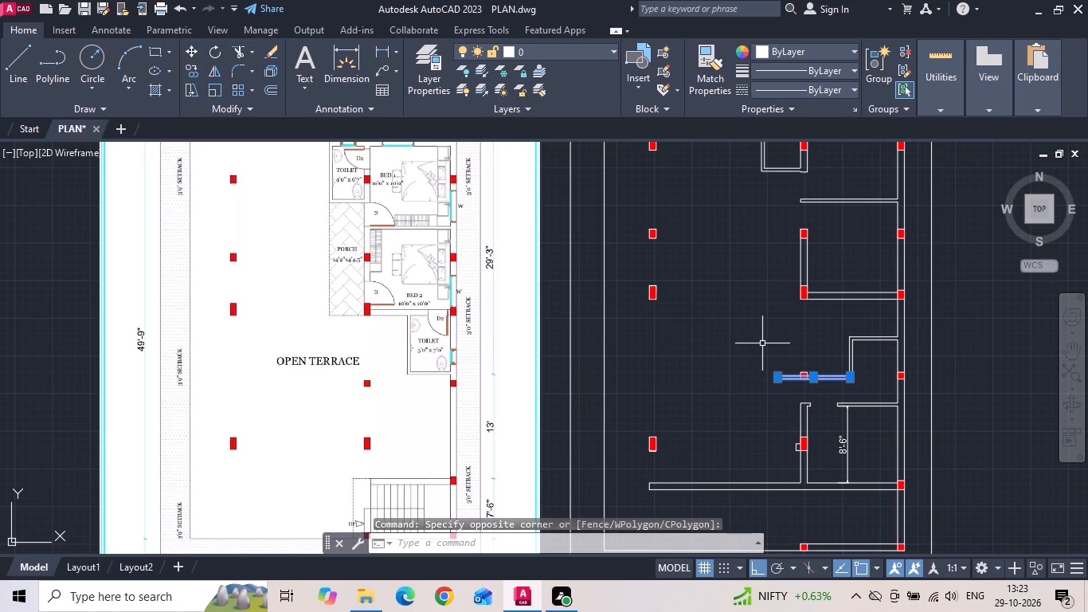
key(Delete)
Extend the vertical partition's outer line through the staircase wall to that wall's far line.
middle_drag(773, 393, 773, 367)
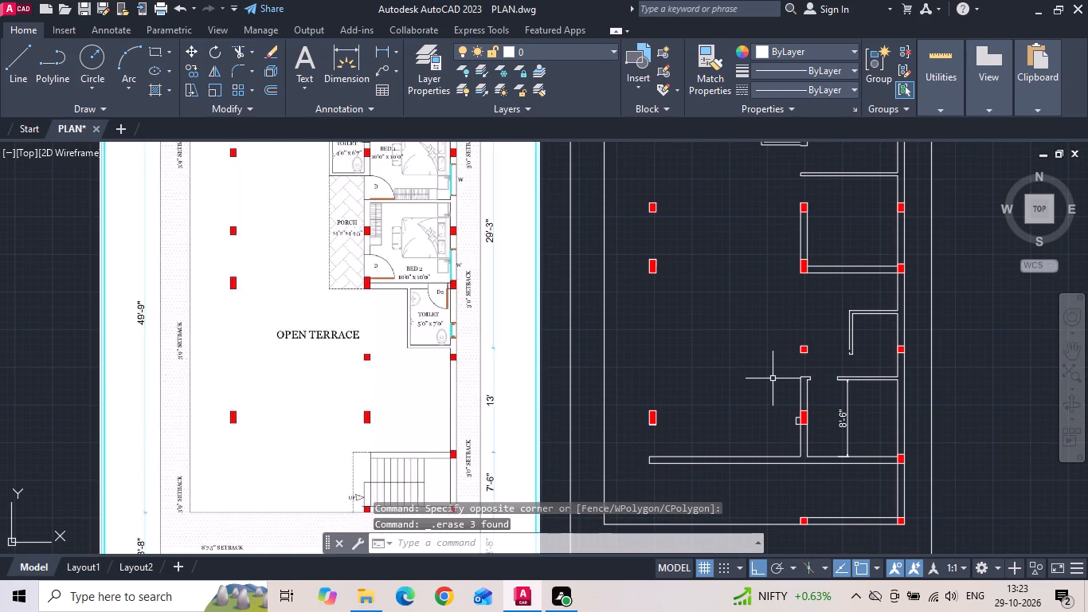
text(EX)
key(space)
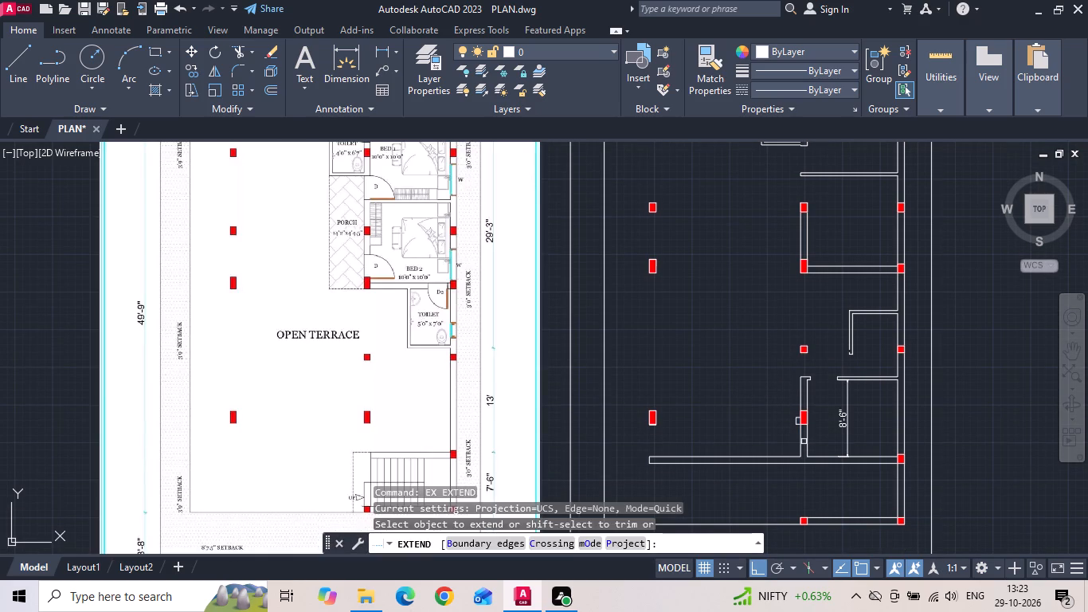
click(799, 453)
key(Escape)
Trim the staircase wall lines running past the vertical partition into the terrace, and the small box beside the column.
key(t)
text(R)
key(space)
drag(765, 479, 760, 417)
click(652, 460)
scroll(794, 453, up, 2)
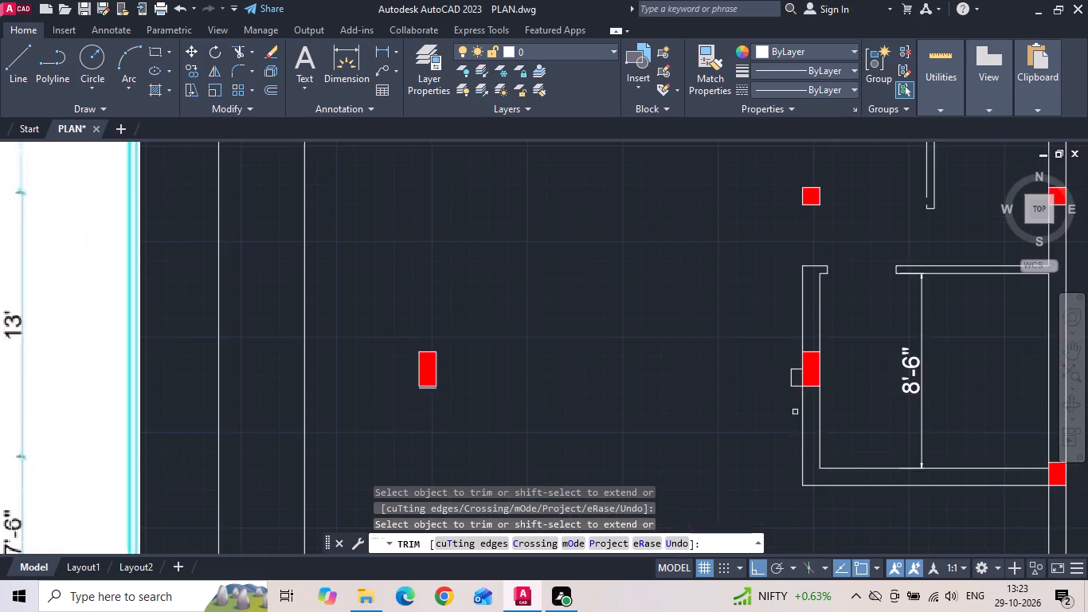
scroll(795, 408, up, 2)
drag(793, 386, 791, 280)
drag(781, 331, 781, 339)
scroll(648, 349, down, 5)
scroll(648, 349, up, 1)
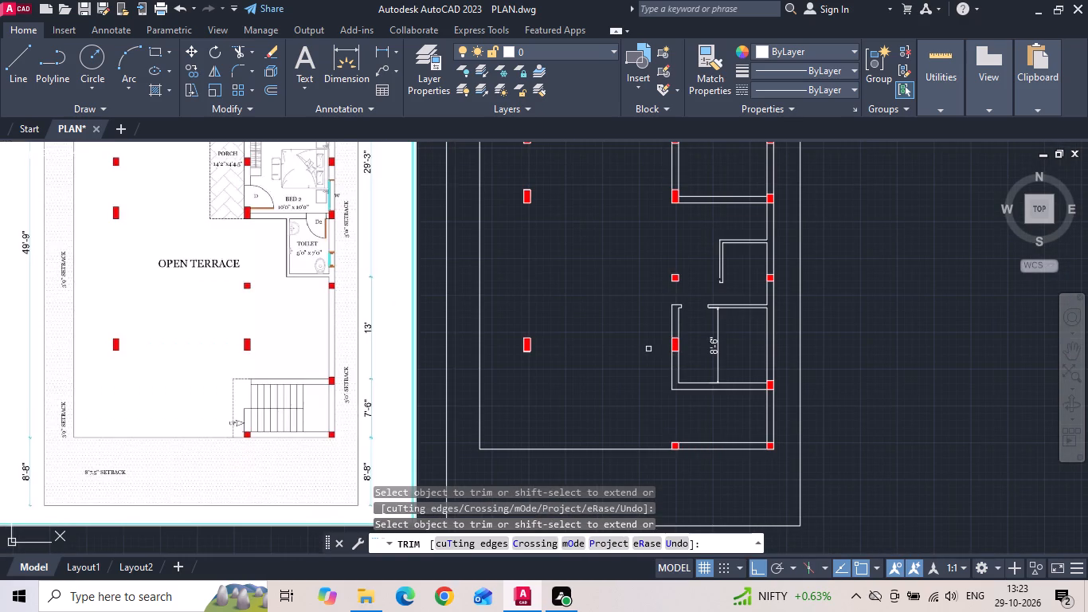
key(Escape)
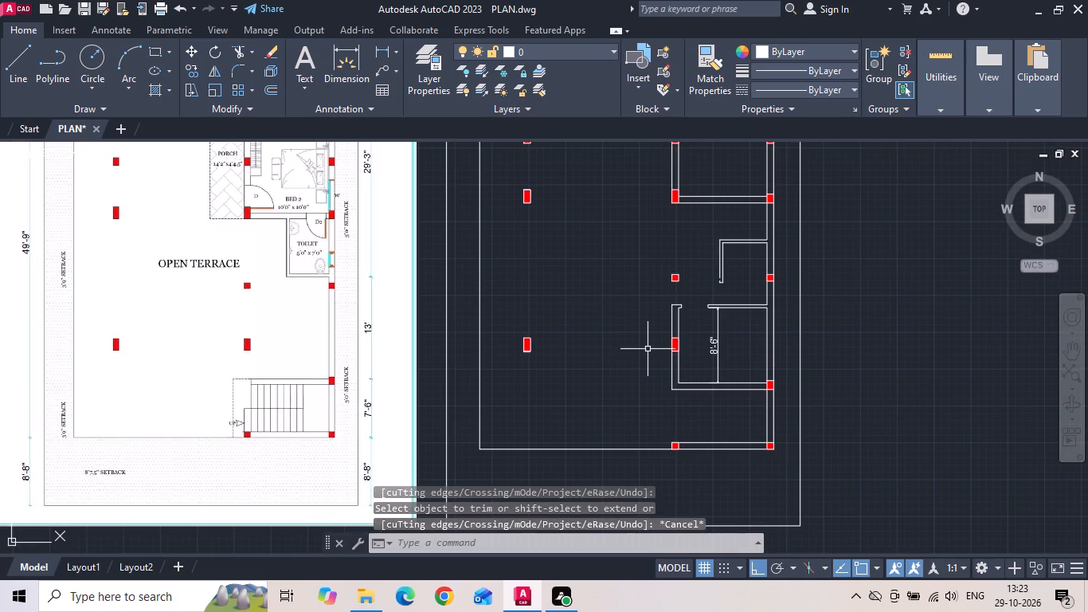
Extend the staircase wall's inner line across to the vertical partition's outer line.
text(EX)
key(space)
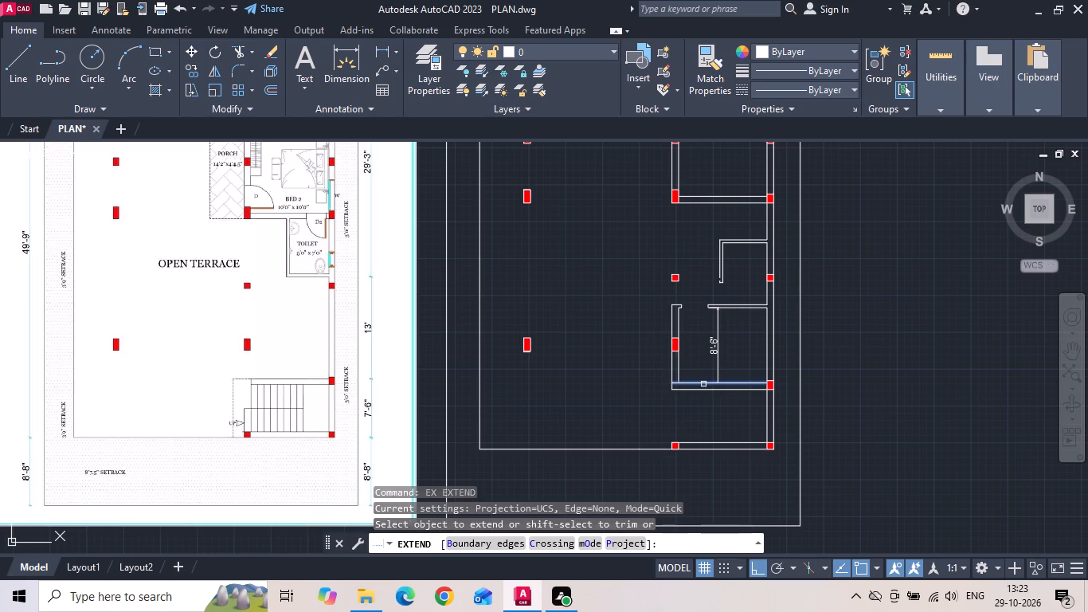
click(703, 384)
key(Escape)
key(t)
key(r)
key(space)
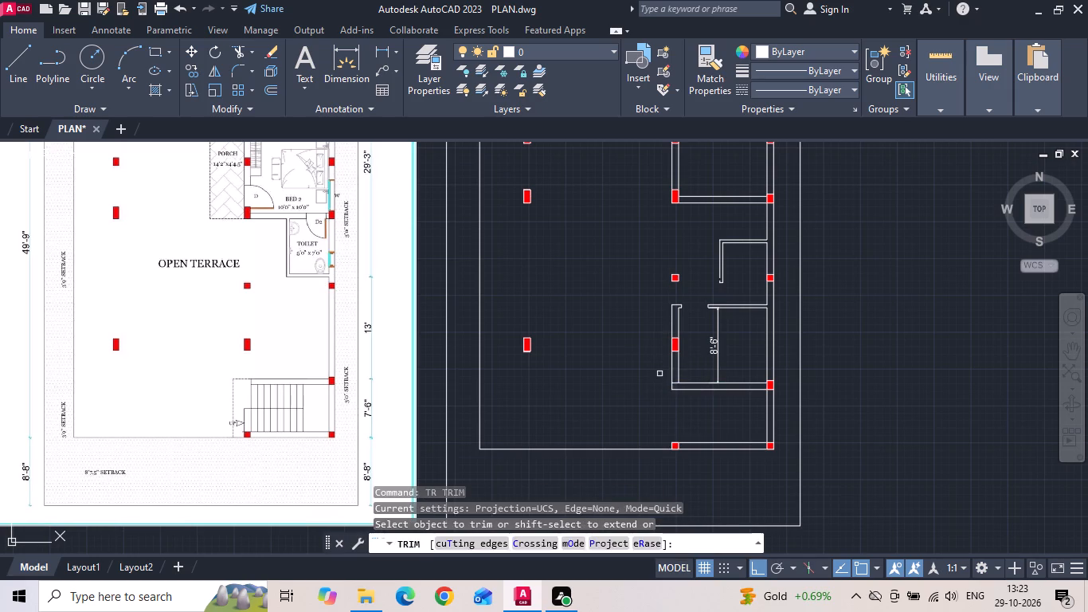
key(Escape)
Erase the vertical partition above the staircase wall, including its short corner return lines.
drag(685, 370, 673, 370)
click(640, 369)
key(Delete)
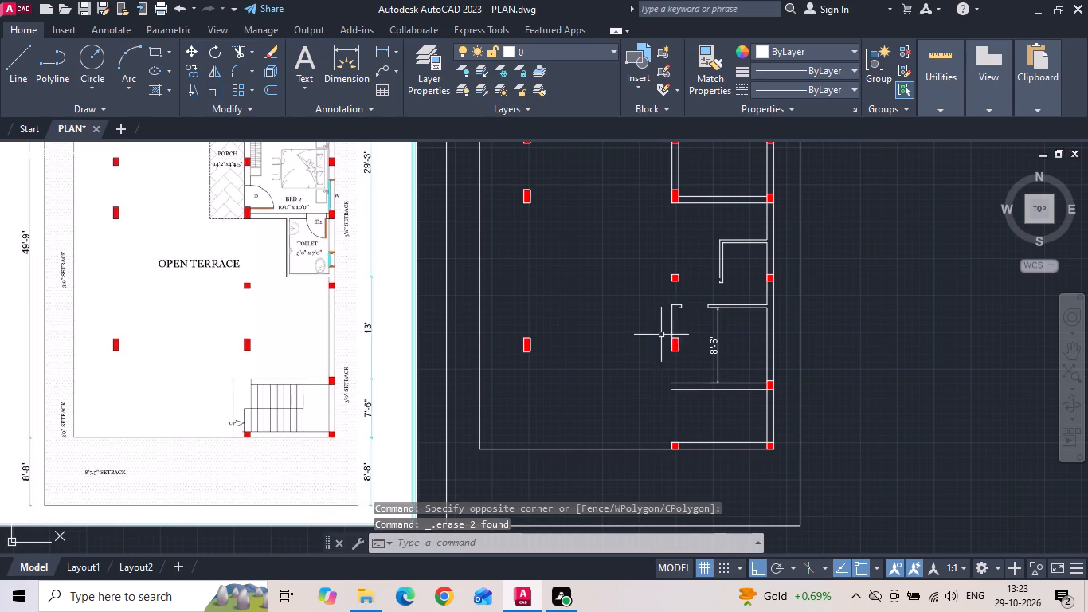
drag(678, 316, 664, 302)
click(652, 293)
key(Delete)
scroll(686, 323, up, 1)
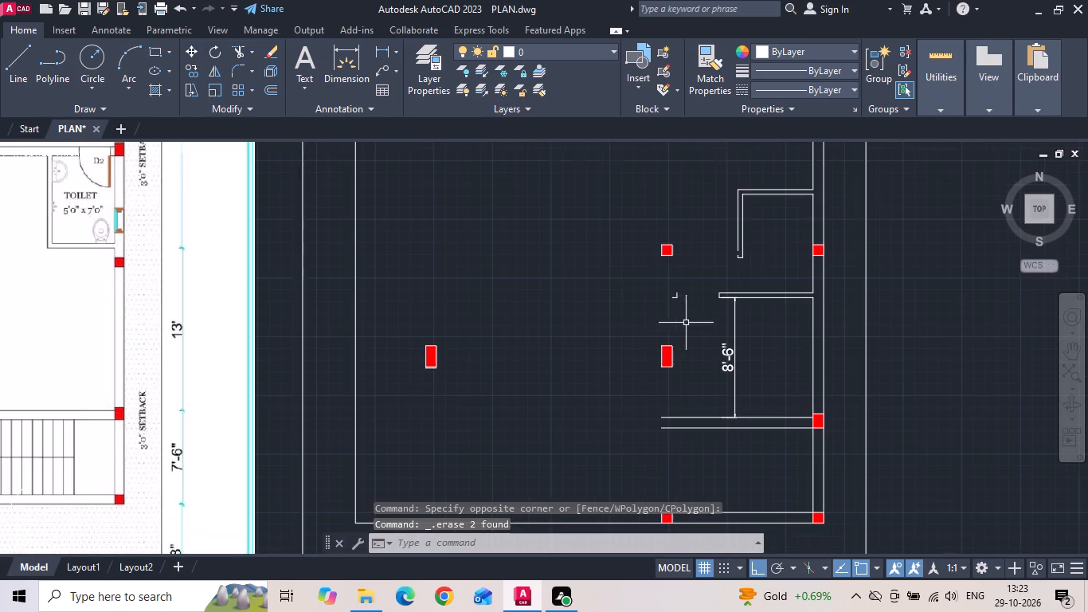
drag(682, 316, 679, 308)
click(661, 283)
key(Delete)
Draw a line closing the open end of the staircase wall.
scroll(727, 355, down, 1)
text(L)
key(space)
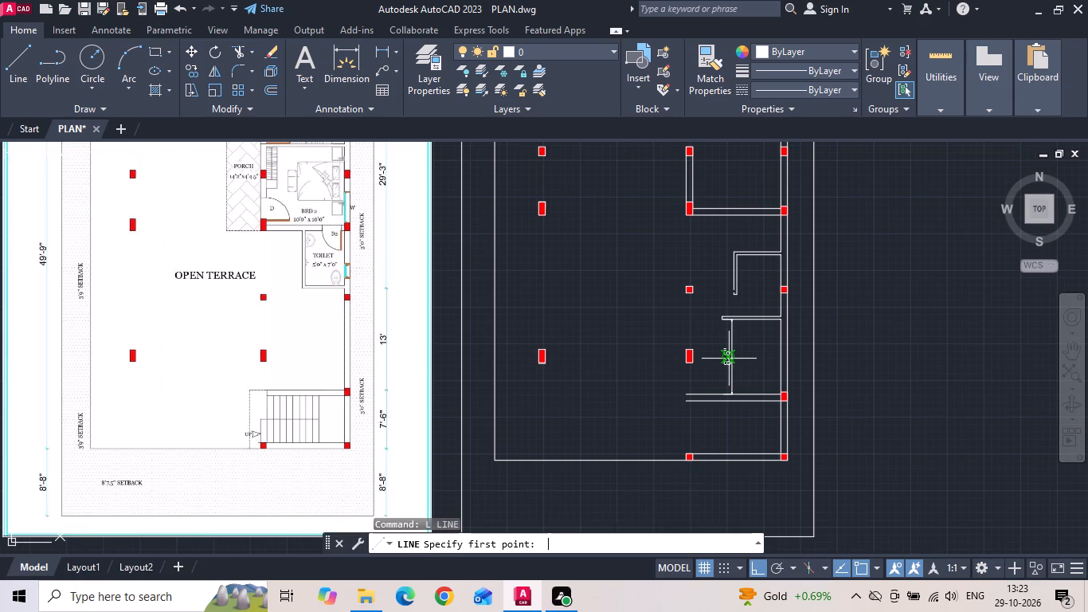
scroll(705, 412, up, 3)
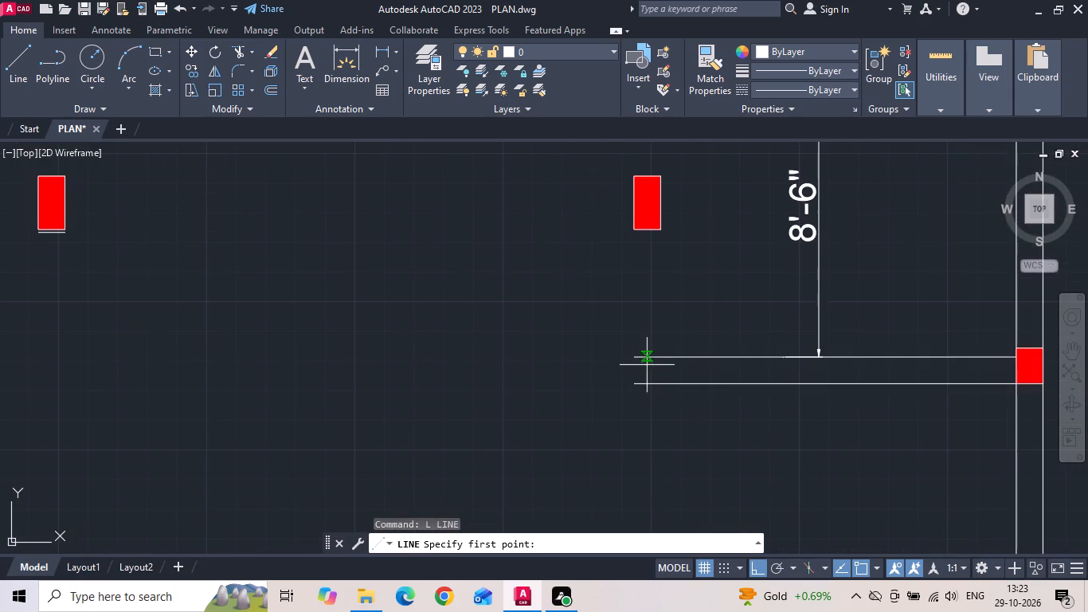
click(638, 360)
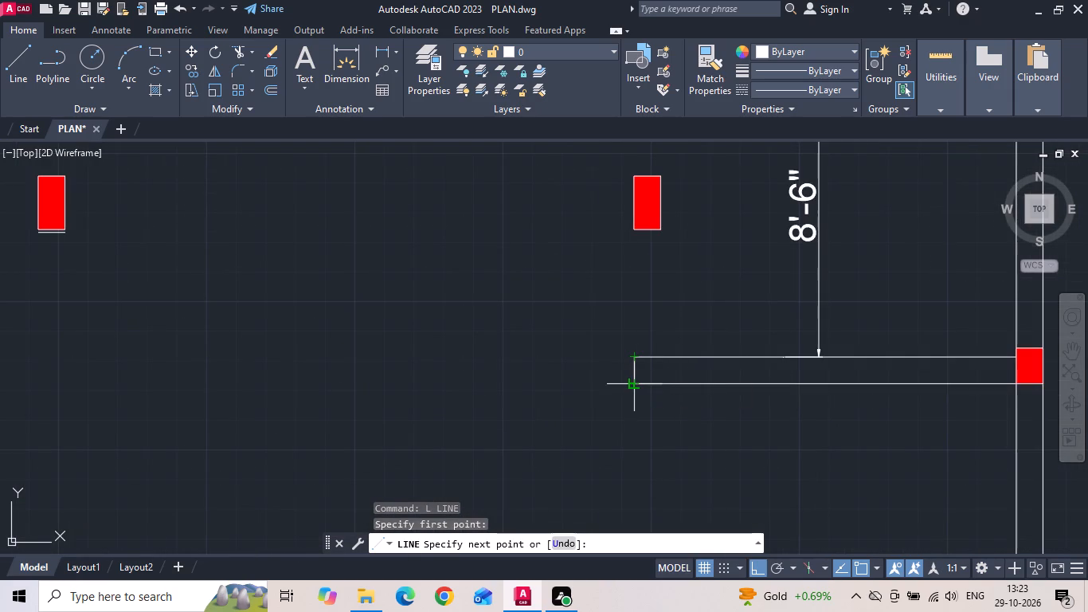
click(639, 382)
key(Escape)
scroll(739, 408, down, 2)
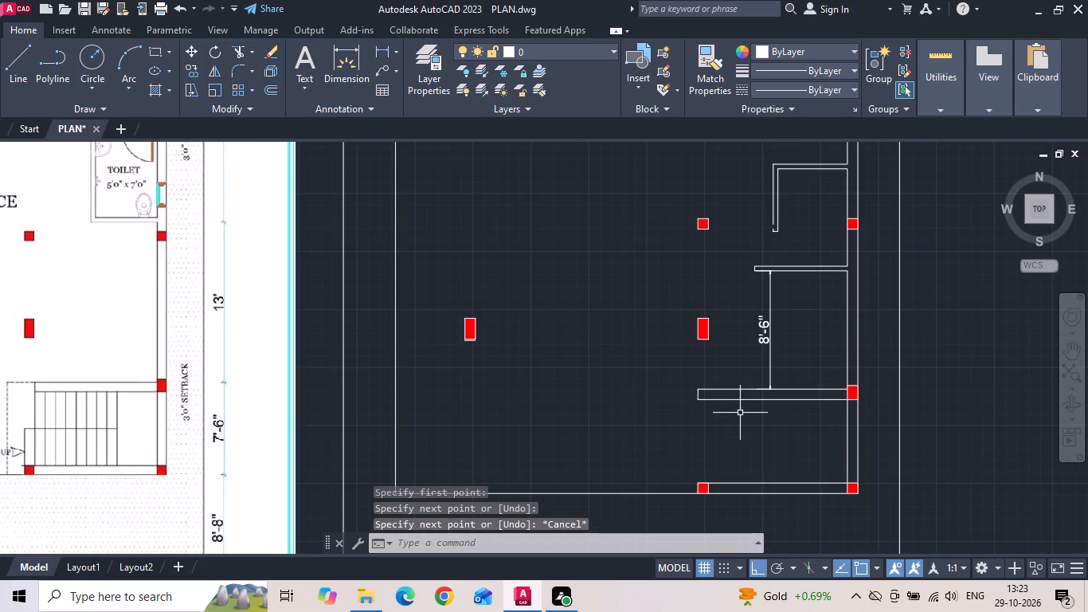
scroll(740, 413, down, 1)
key(Escape)
Save the drawing.
key(ctrl+s)
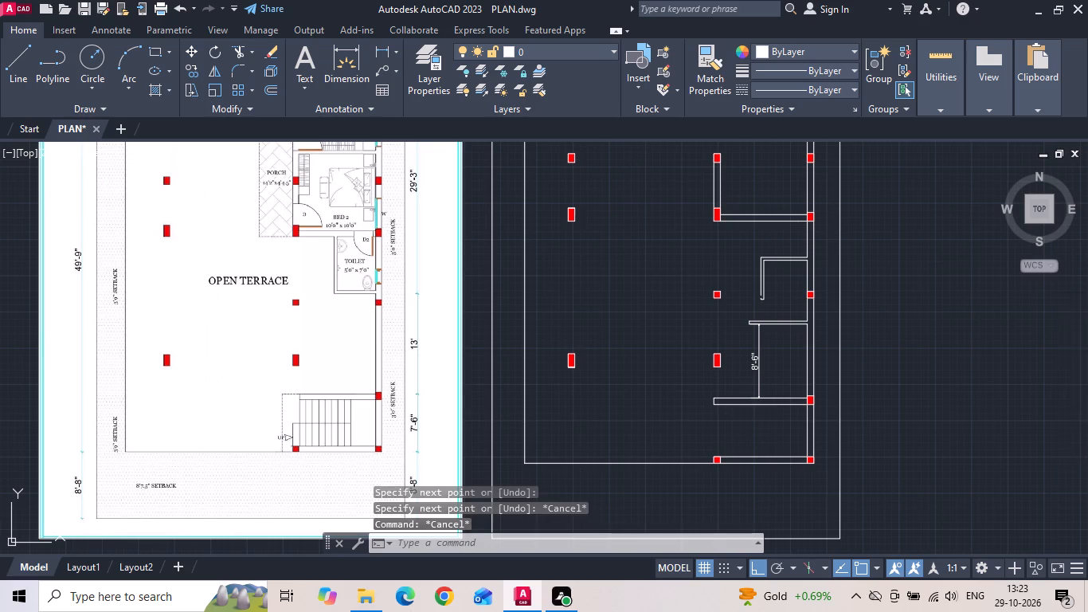
key(ctrl+s)
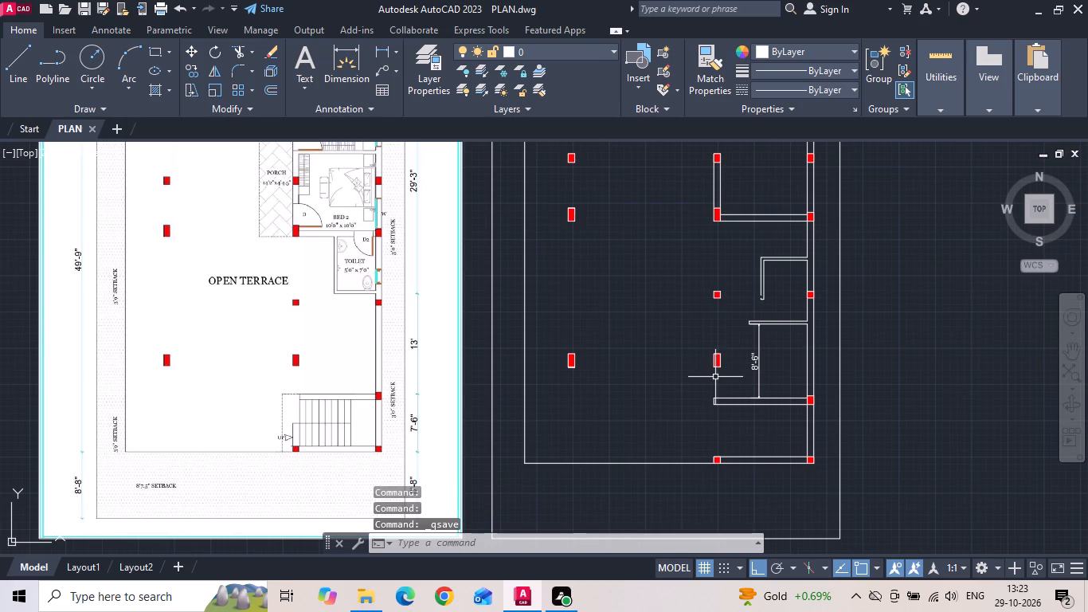
Erase the end line of the partition wall between the two bedrooms.
scroll(714, 380, down, 1)
scroll(726, 236, up, 1)
middle_drag(722, 225, 828, 288)
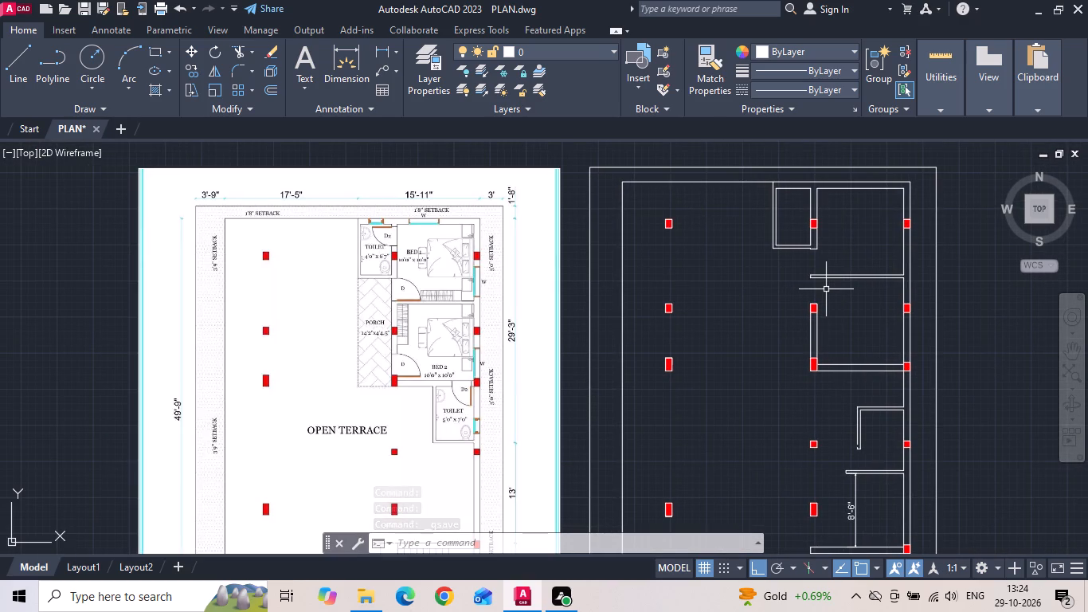
scroll(826, 289, up, 1)
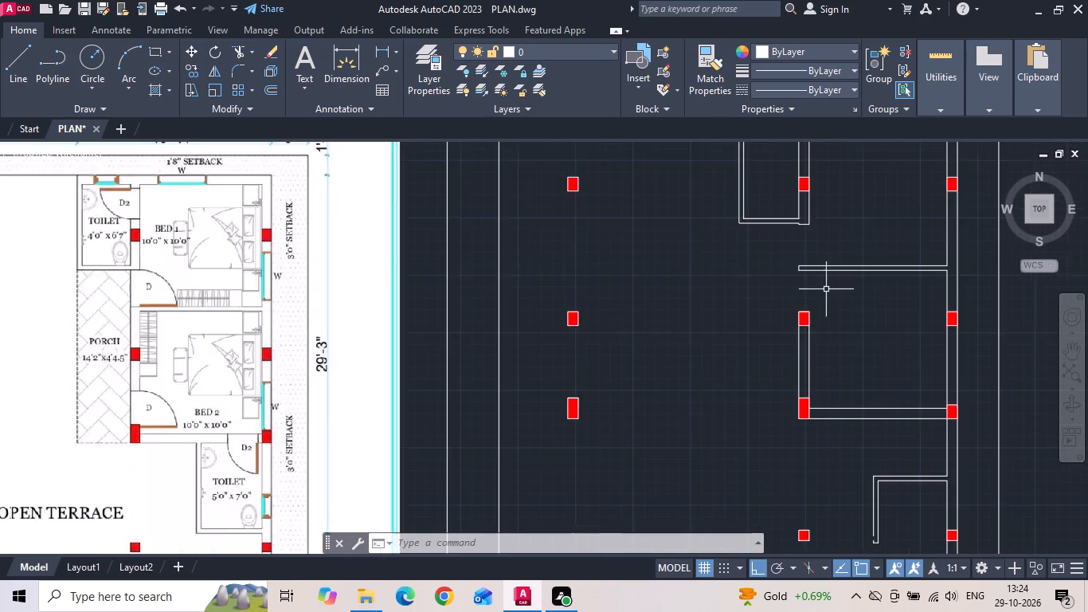
scroll(793, 256, up, 2)
click(800, 289)
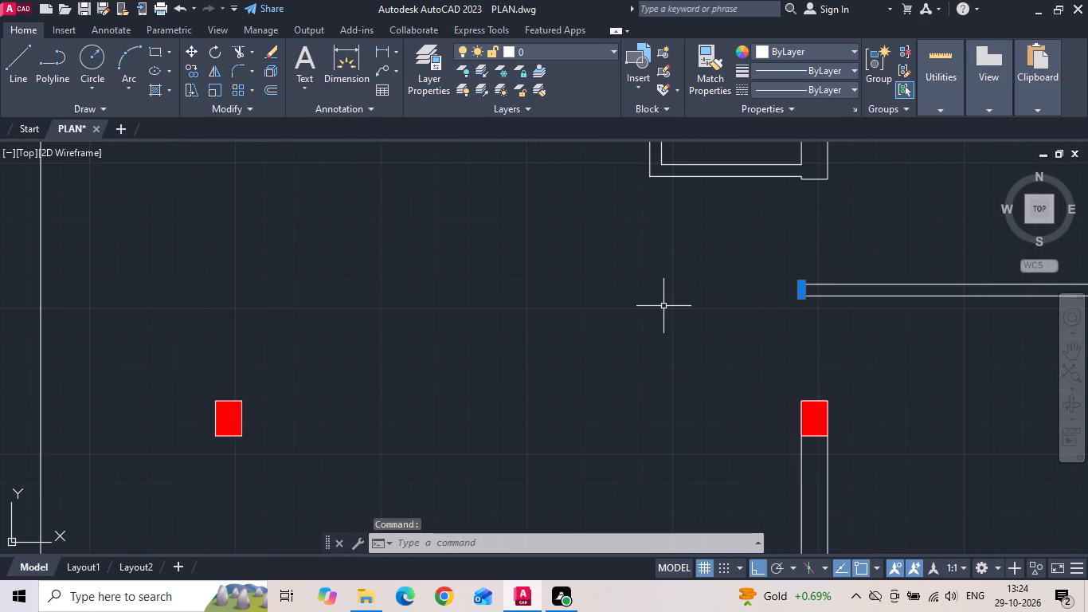
key(Delete)
Extend both lines of Bed 2's porch-side wall up to the bedroom partition, carrying the outer line through to its far face.
text(EX)
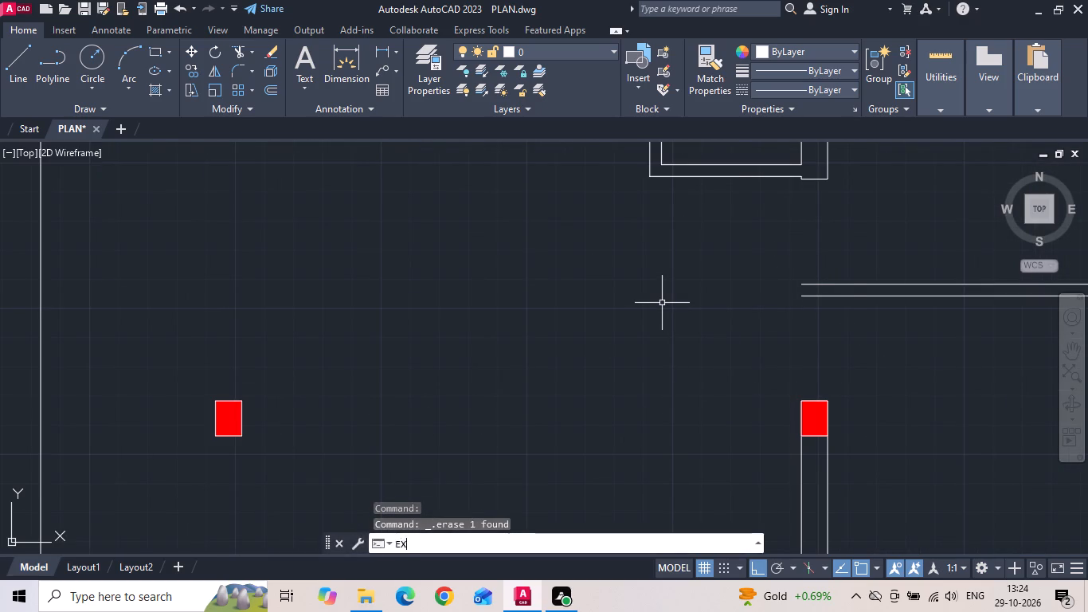
scroll(668, 301, down, 1)
key(space)
key(space)
drag(720, 412, 818, 422)
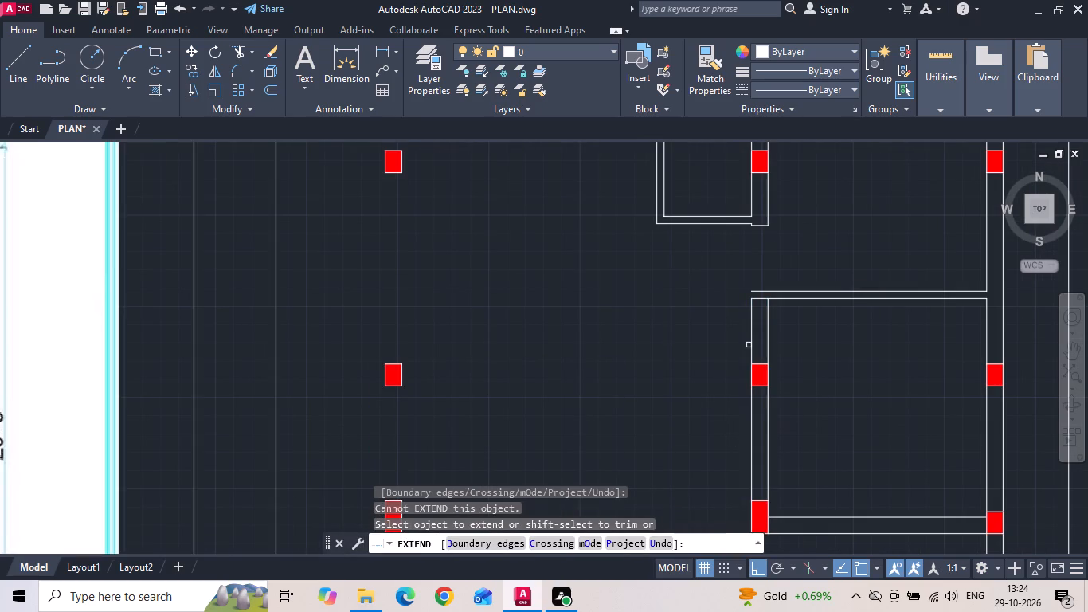
click(755, 324)
click(744, 314)
scroll(726, 305, down, 1)
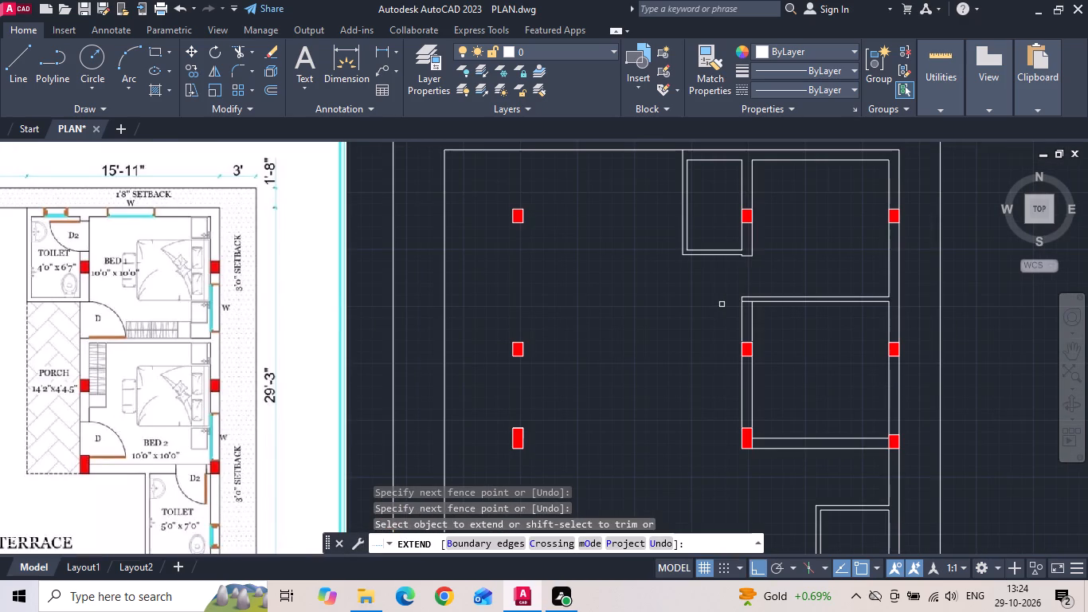
key(Escape)
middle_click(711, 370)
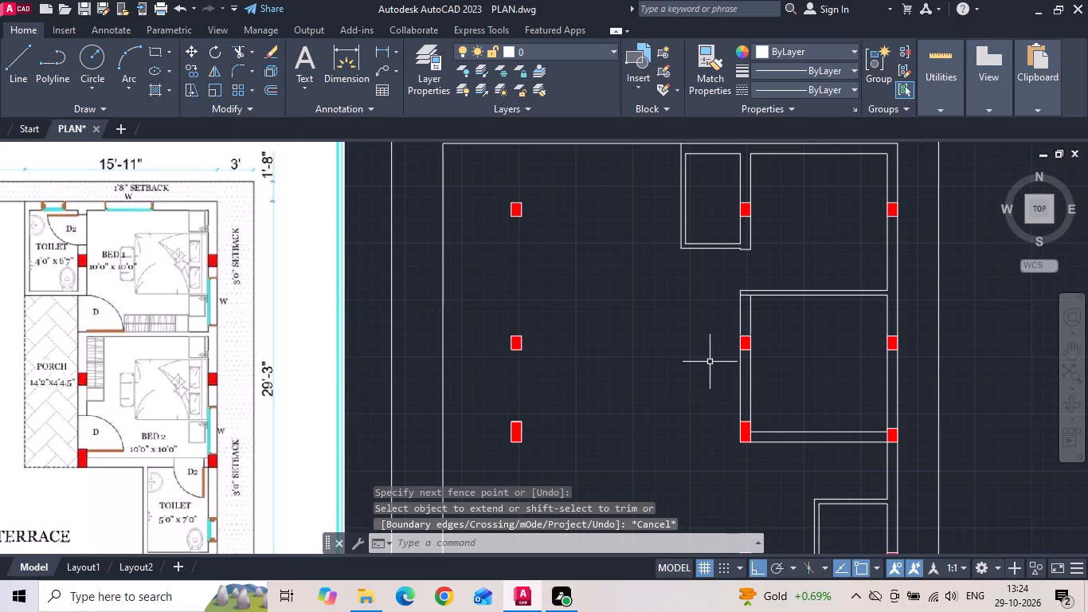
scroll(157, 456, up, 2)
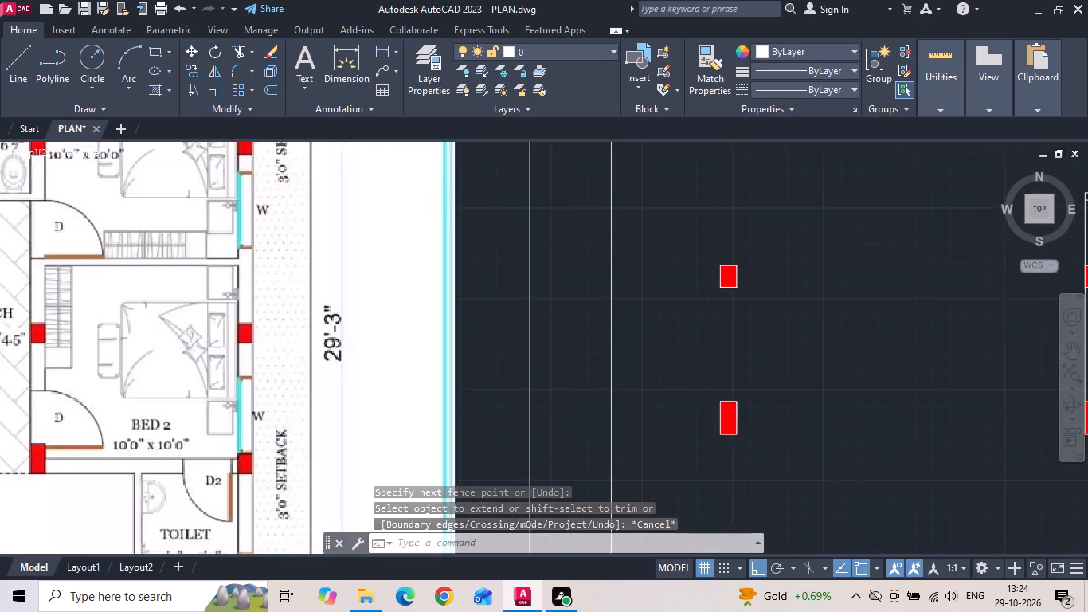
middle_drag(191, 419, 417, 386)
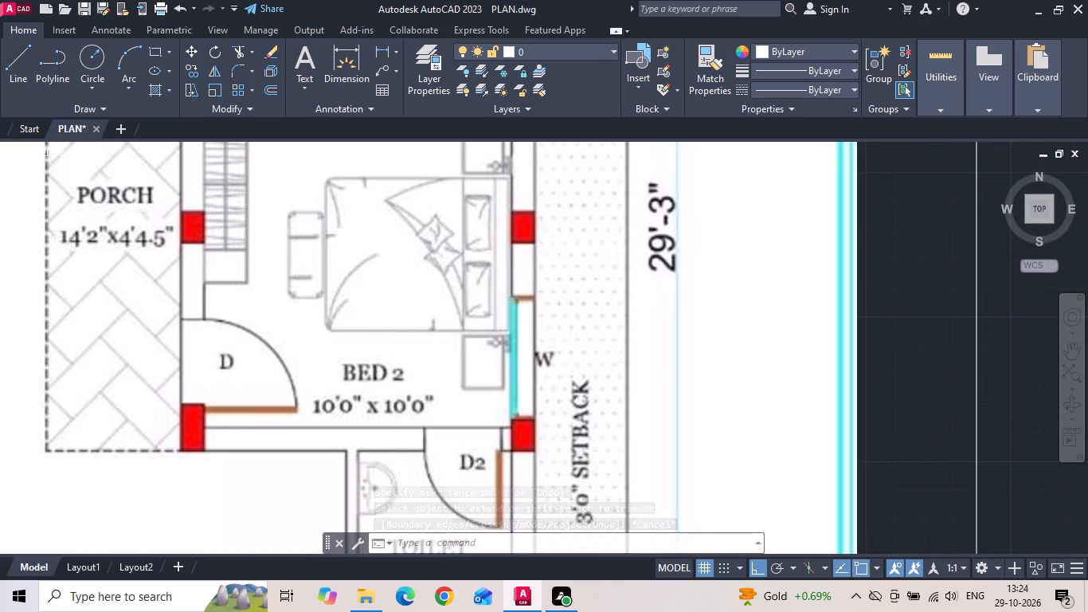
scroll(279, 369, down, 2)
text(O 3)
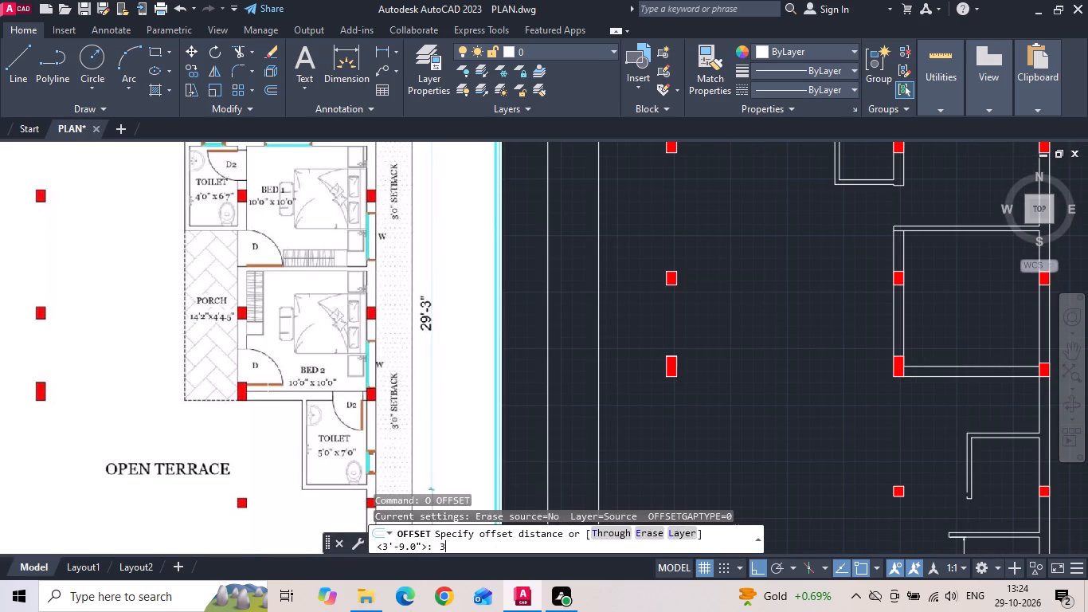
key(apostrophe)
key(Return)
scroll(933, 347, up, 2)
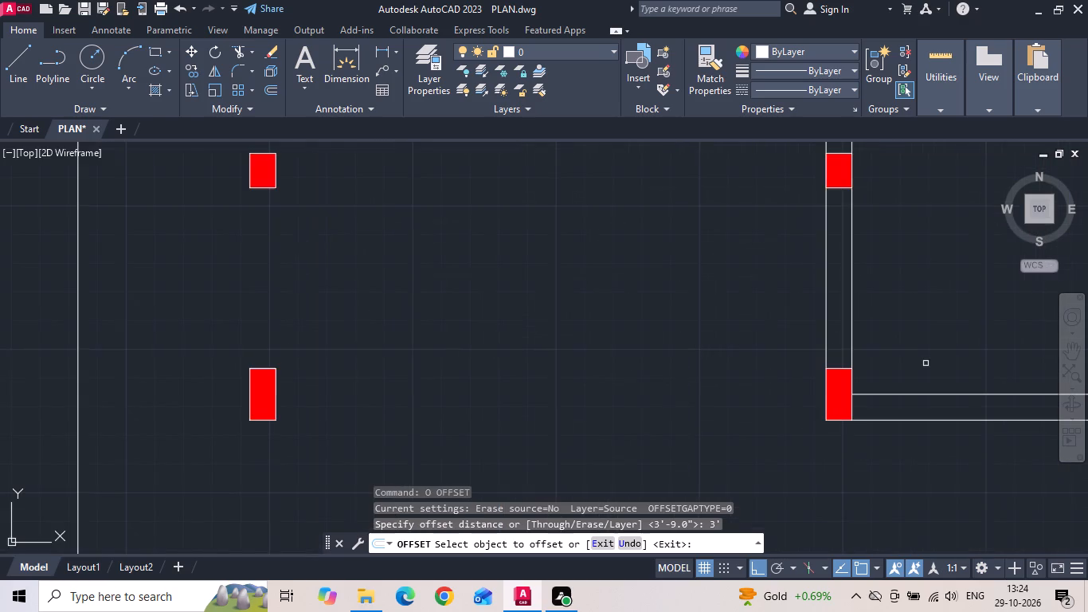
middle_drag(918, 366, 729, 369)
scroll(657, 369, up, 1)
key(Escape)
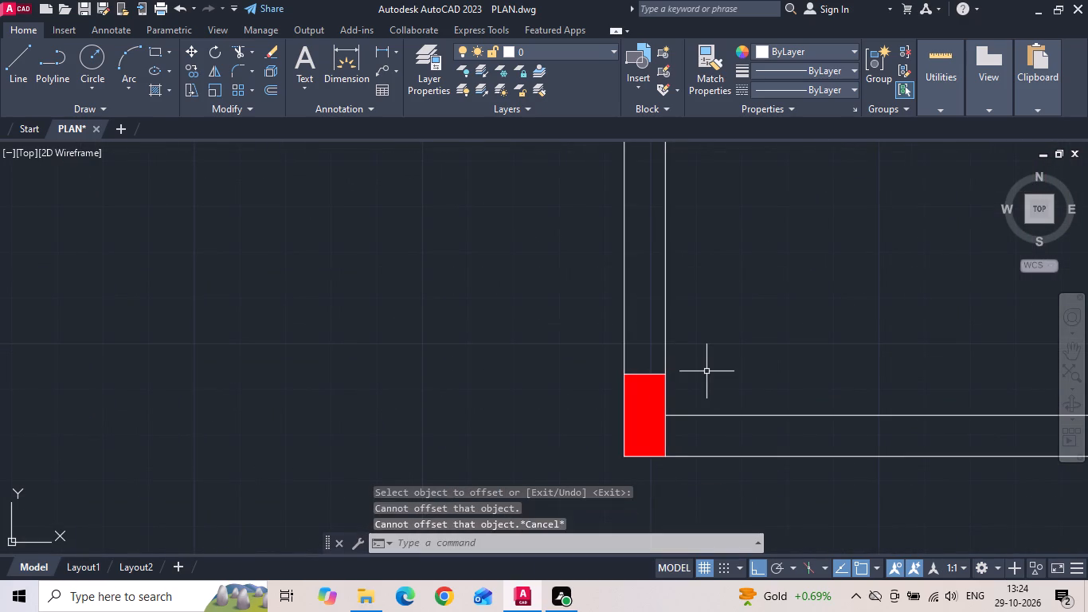
Draw a short horizontal line into Bed 2 from the inner upper corner of the column at the porch-side wall's lower end.
key(l)
key(space)
drag(661, 375, 708, 375)
click(818, 356)
key(Escape)
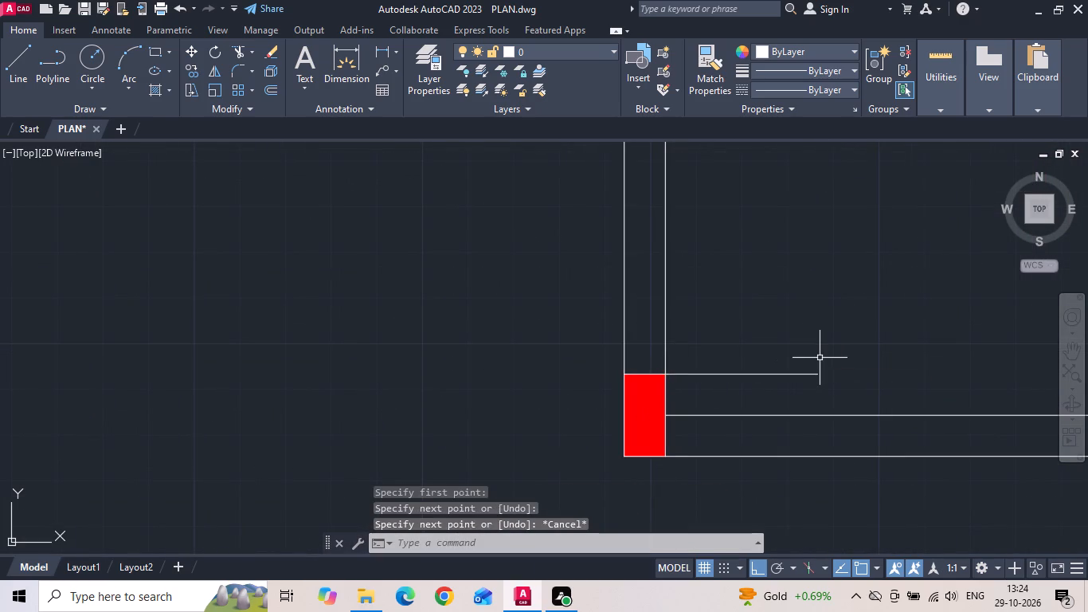
Offset the short horizontal line 3' upward to mark the Bed 2 door opening.
text(O 3')
key(Return)
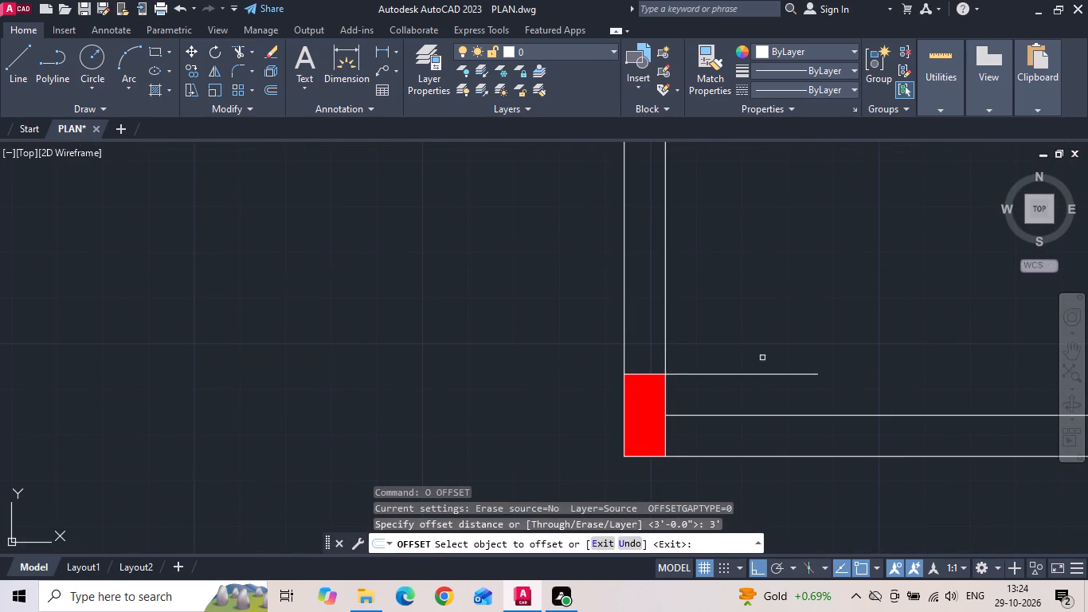
drag(728, 373, 727, 363)
click(727, 303)
key(Escape)
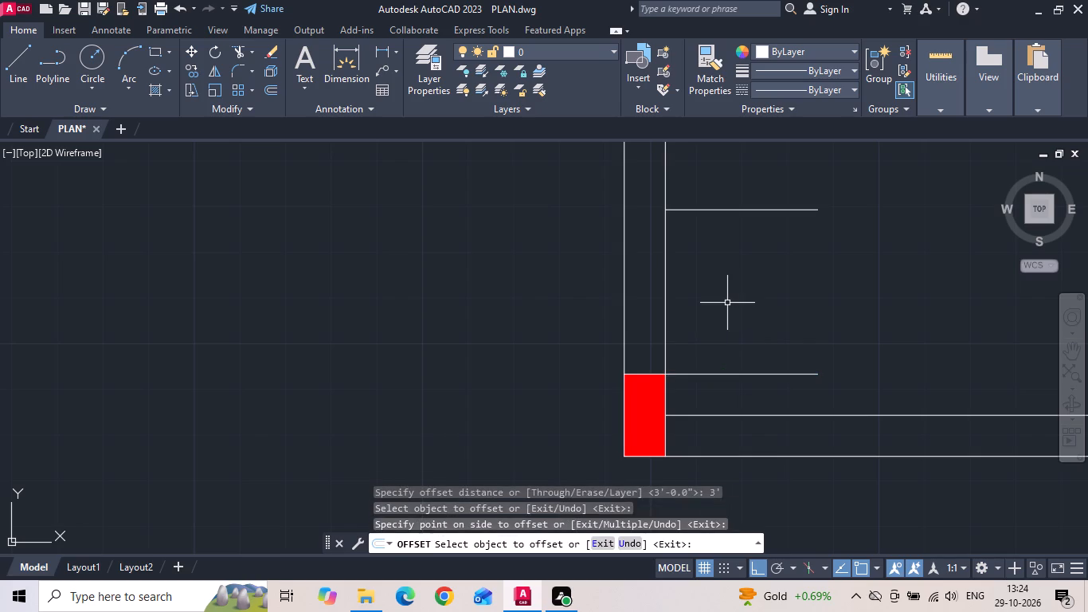
Extend the two door-opening lines across the thickness of Bed 2's porch-side wall to its outer face.
text(EX)
key(space)
scroll(727, 297, down, 1)
click(725, 250)
click(716, 222)
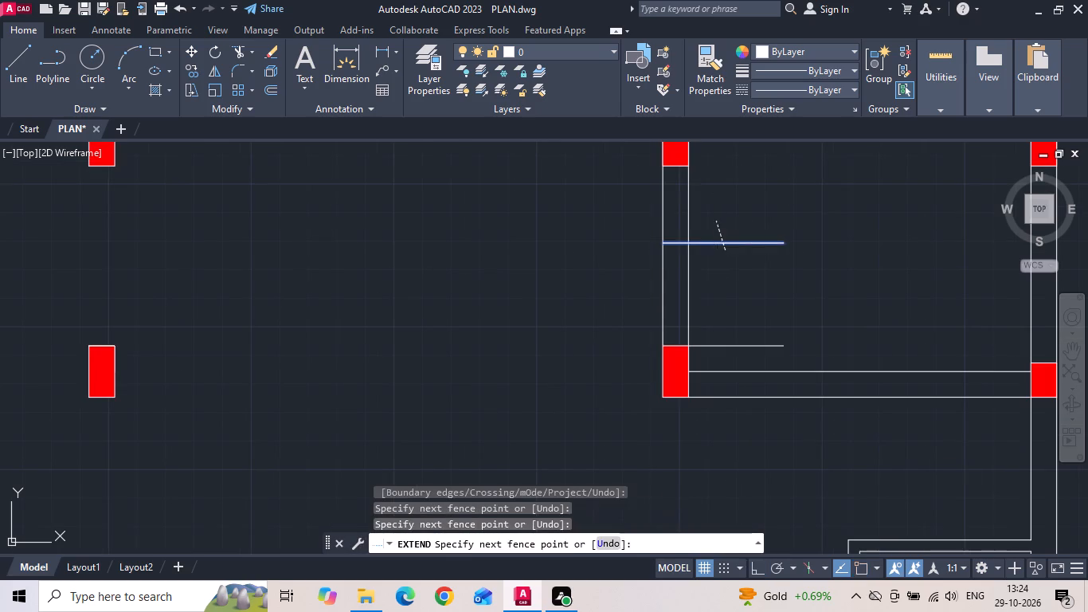
click(712, 350)
click(710, 329)
key(Escape)
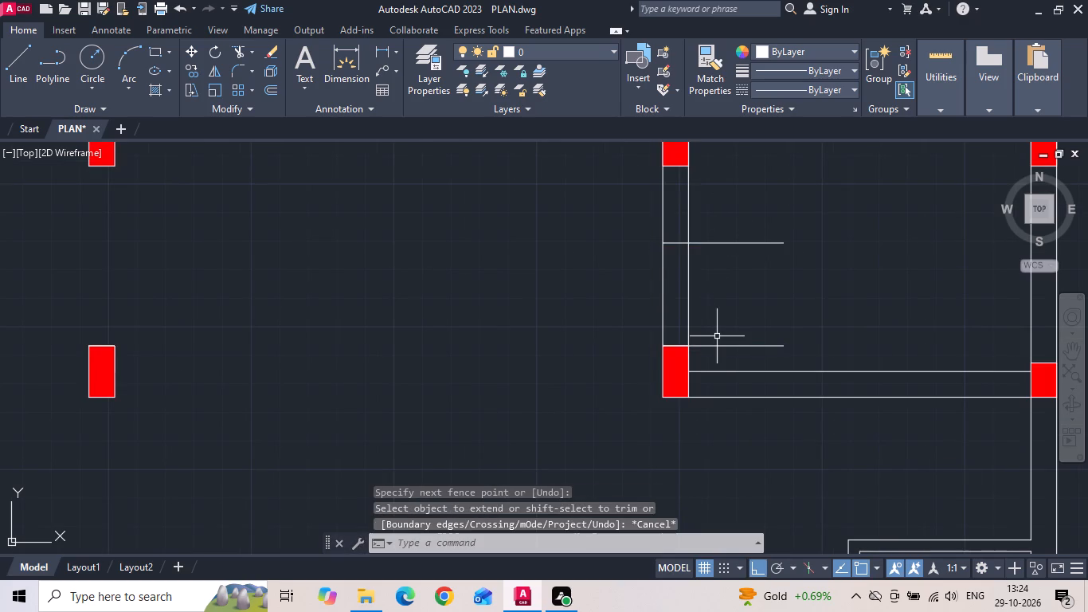
Trim Bed 2's porch-side wall open between the two door-opening lines and cut off those lines' overhangs into the room.
key(t)
key(r)
key(space)
key(space)
drag(640, 316, 738, 293)
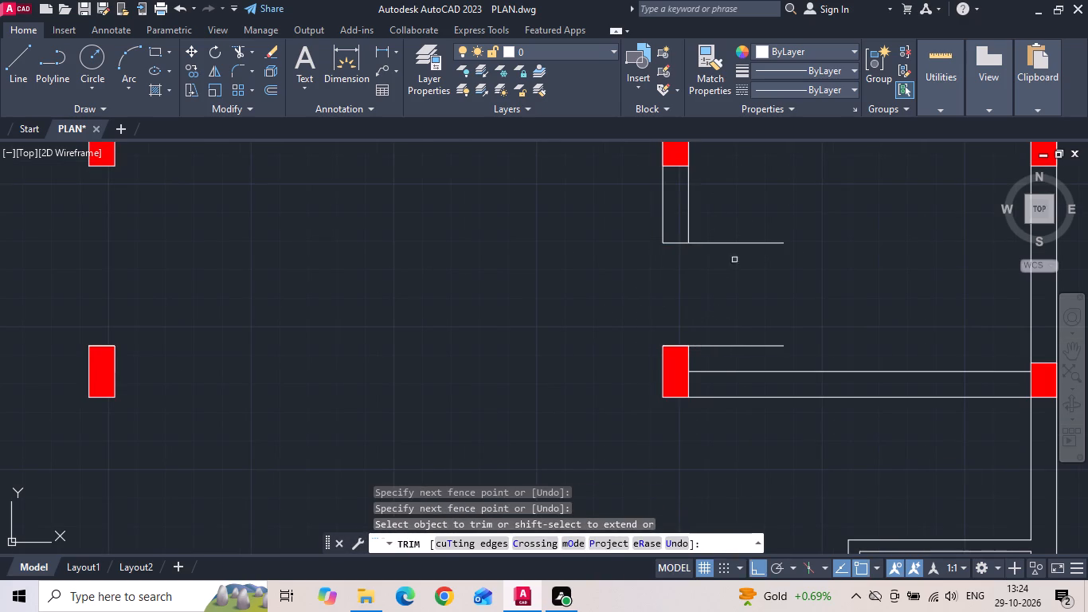
drag(734, 232, 735, 362)
scroll(758, 307, down, 2)
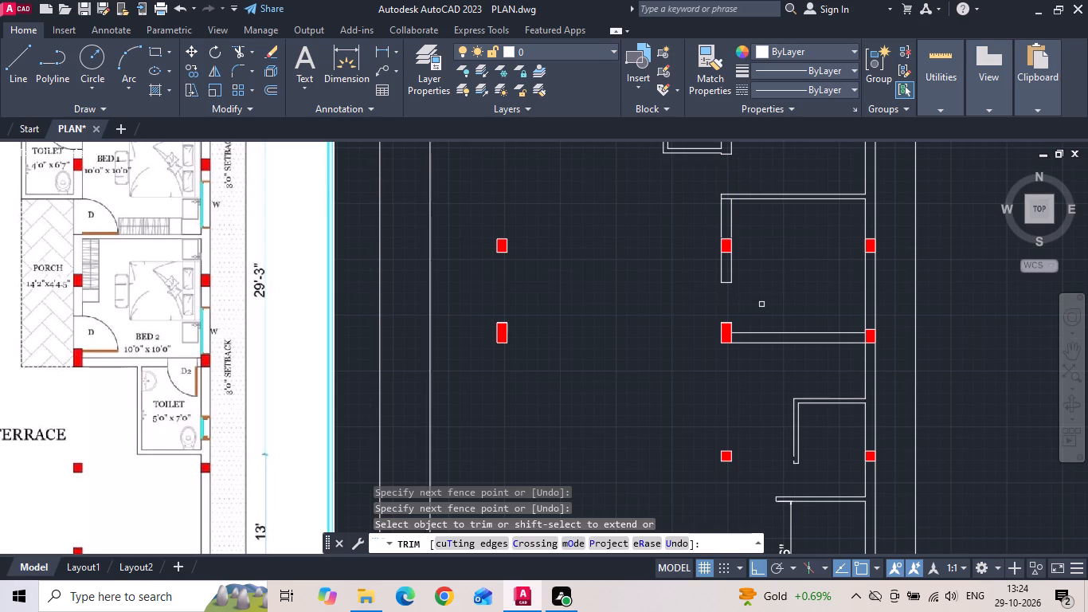
middle_drag(767, 304, 777, 307)
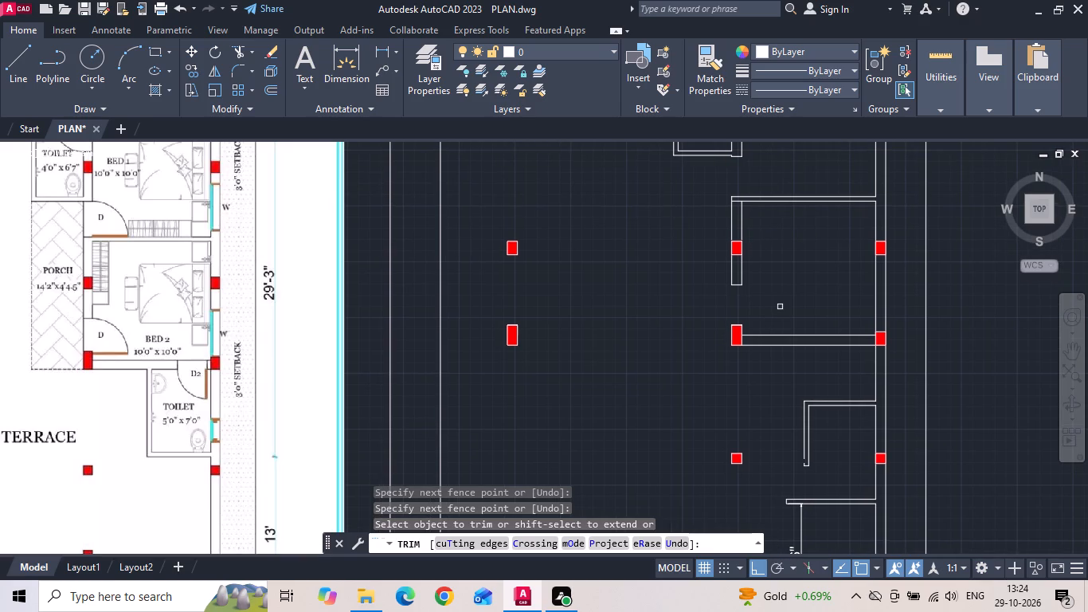
key(Escape)
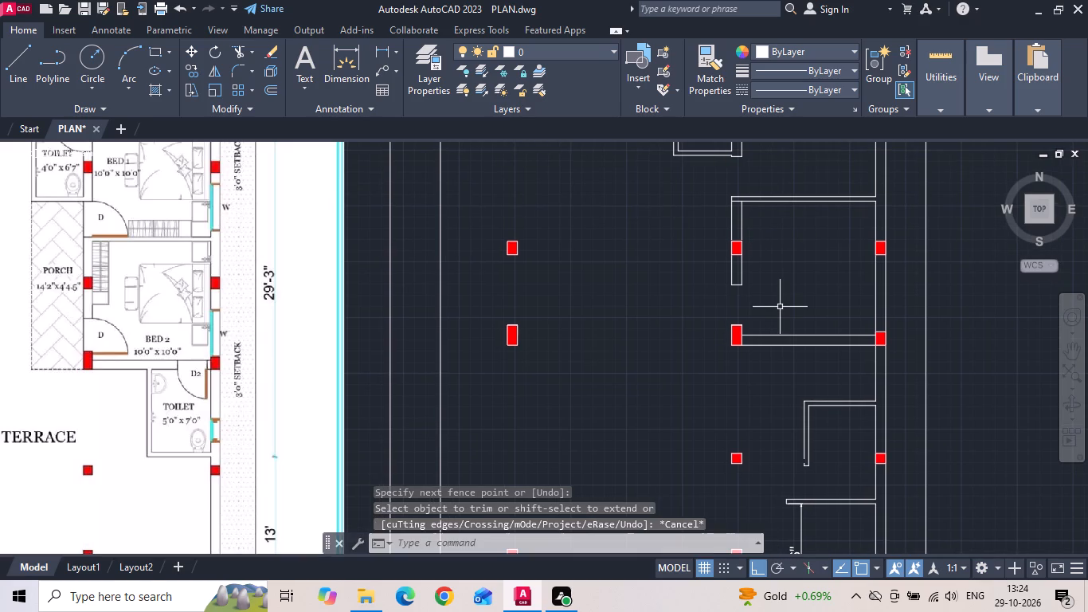
Offset the exterior wall's inner line 5' into the plan below Bed 2 to mark the toilet's width.
text(O)
key(space)
text(5')
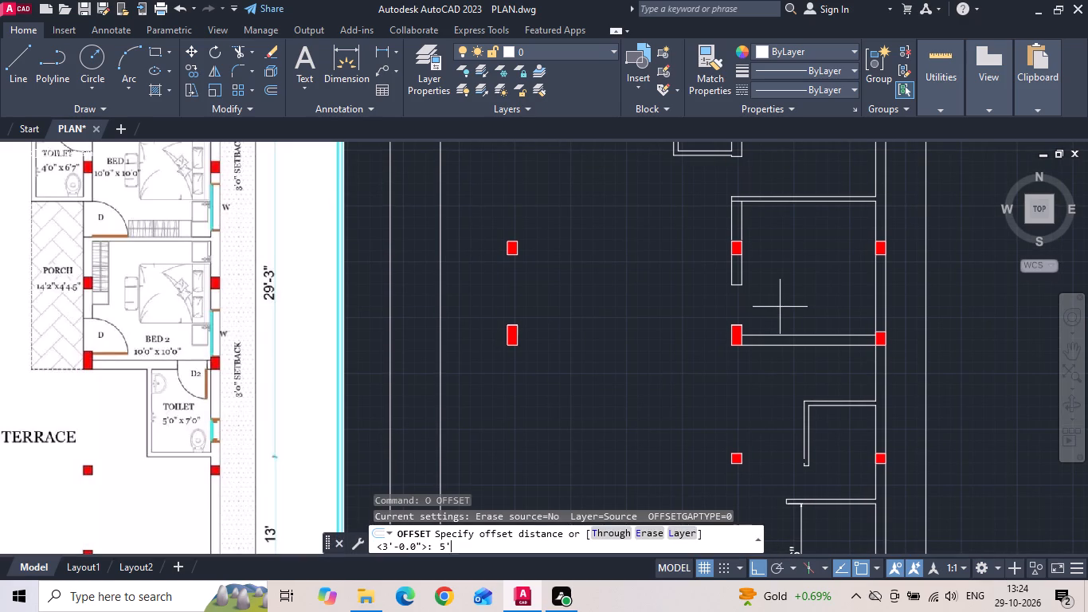
key(Return)
click(877, 371)
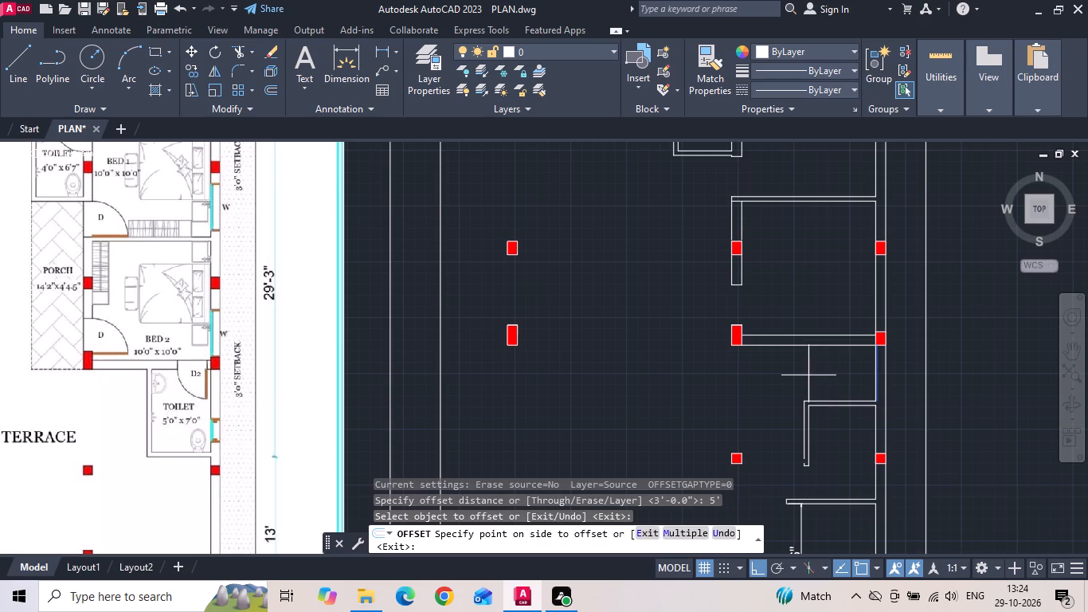
click(808, 375)
key(Escape)
Offset the toilet's new side-wall line 4" away from the room to give the wall its thickness.
key(o)
key(space)
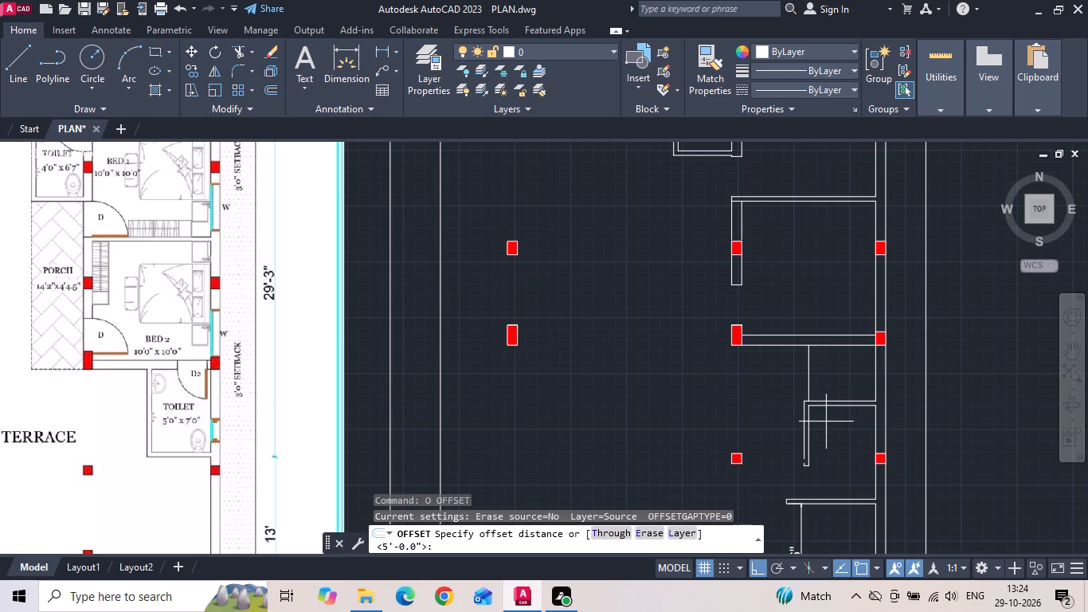
key(4)
key(space)
drag(809, 374, 793, 375)
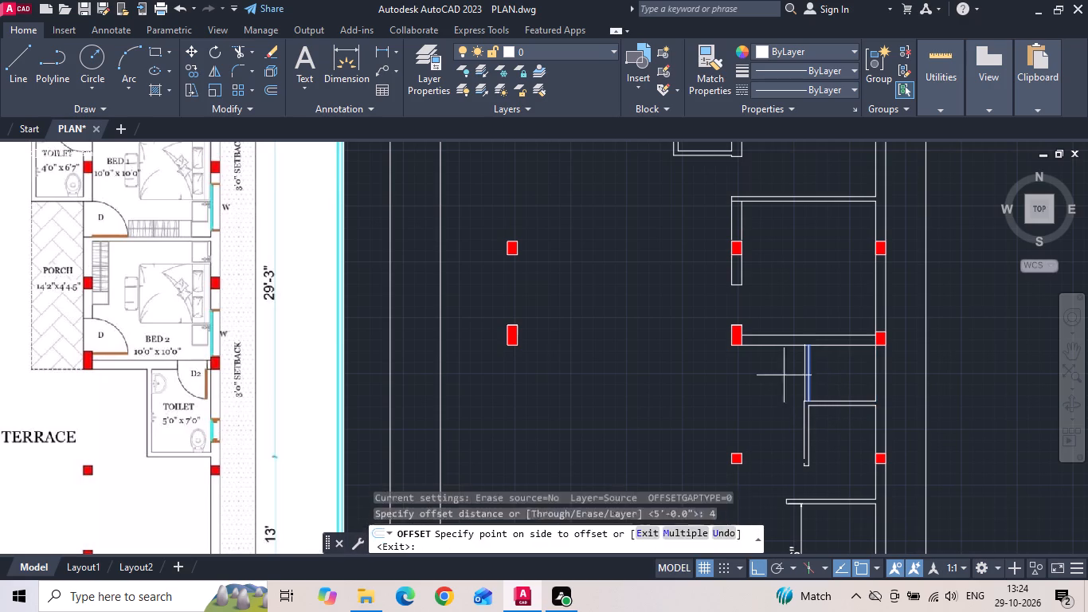
click(741, 376)
key(Escape)
Offset the lower line of Bed 2's bottom wall 7' downward to mark the toilet's length.
text(O 7')
key(Return)
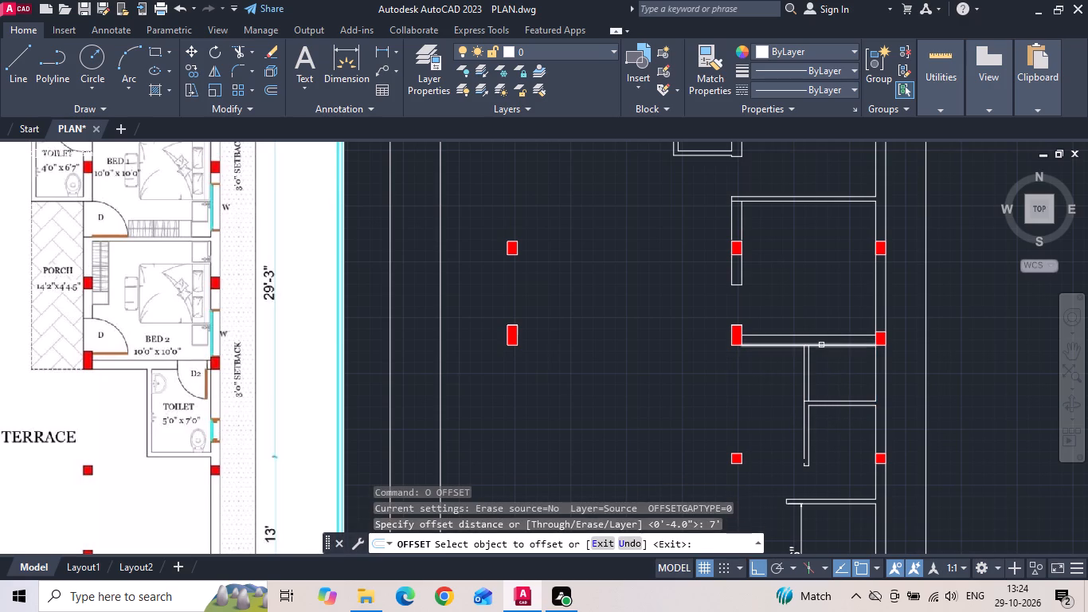
click(822, 344)
click(843, 424)
key(Escape)
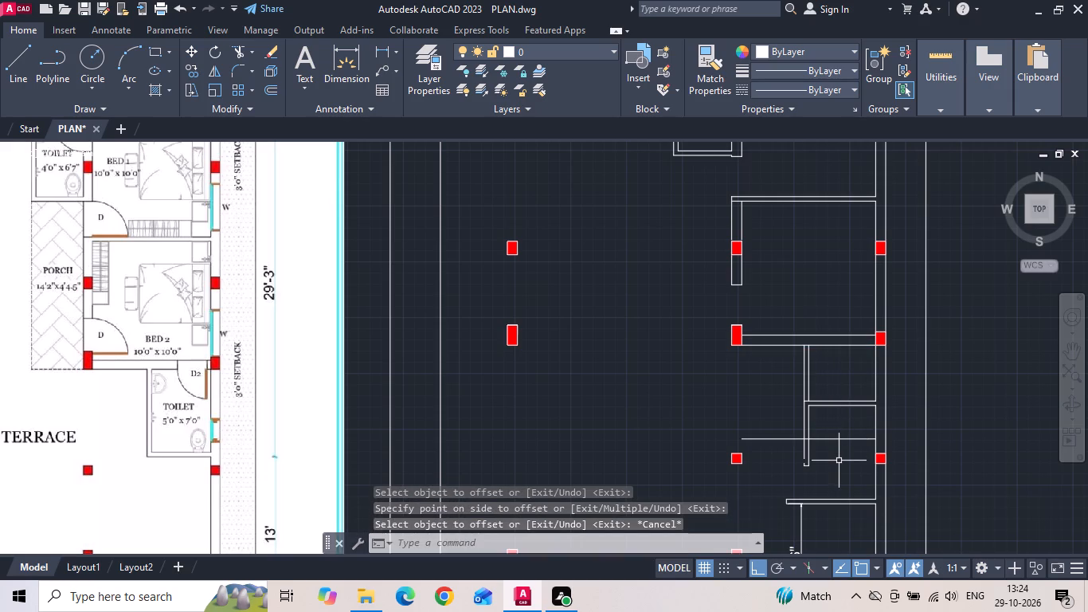
Offset the toilet's new bottom line 4" downward to form the bottom wall's thickness.
text(O)
key(space)
text(4)
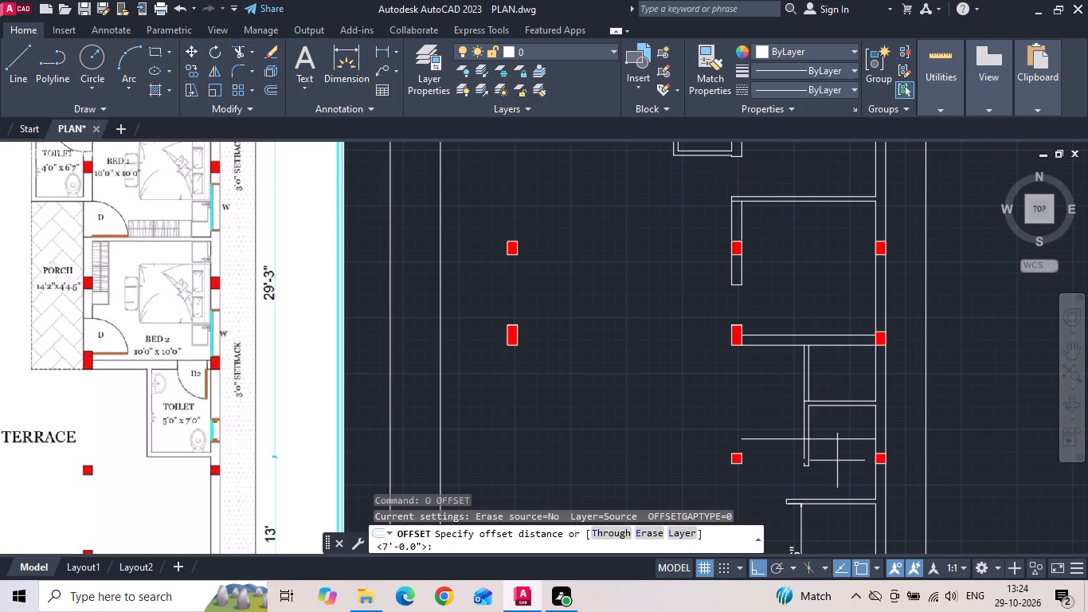
key(space)
click(835, 441)
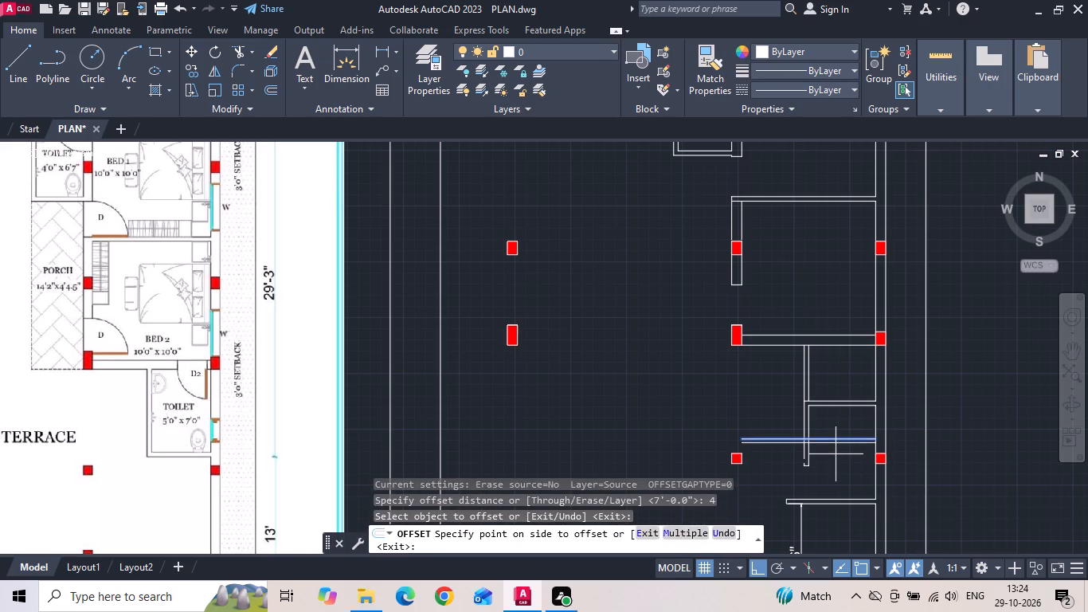
click(836, 454)
key(Escape)
Trim the bottom-wall lines extending past the toilet's side wall and remove the old side-wall remnants below it.
scroll(827, 466, up, 2)
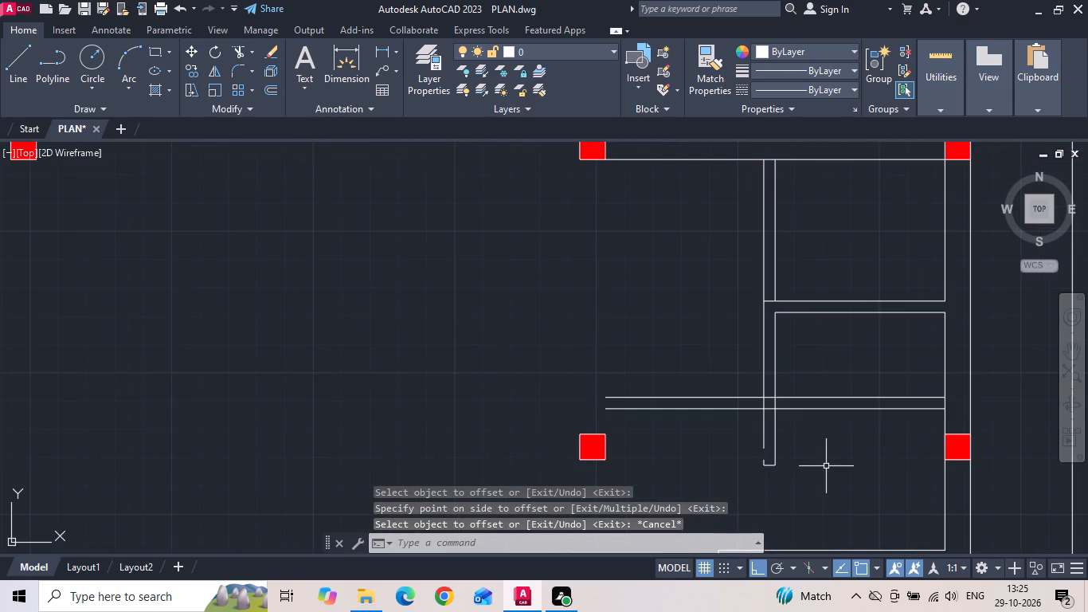
key(t)
key(r)
key(space)
key(space)
drag(695, 382, 785, 441)
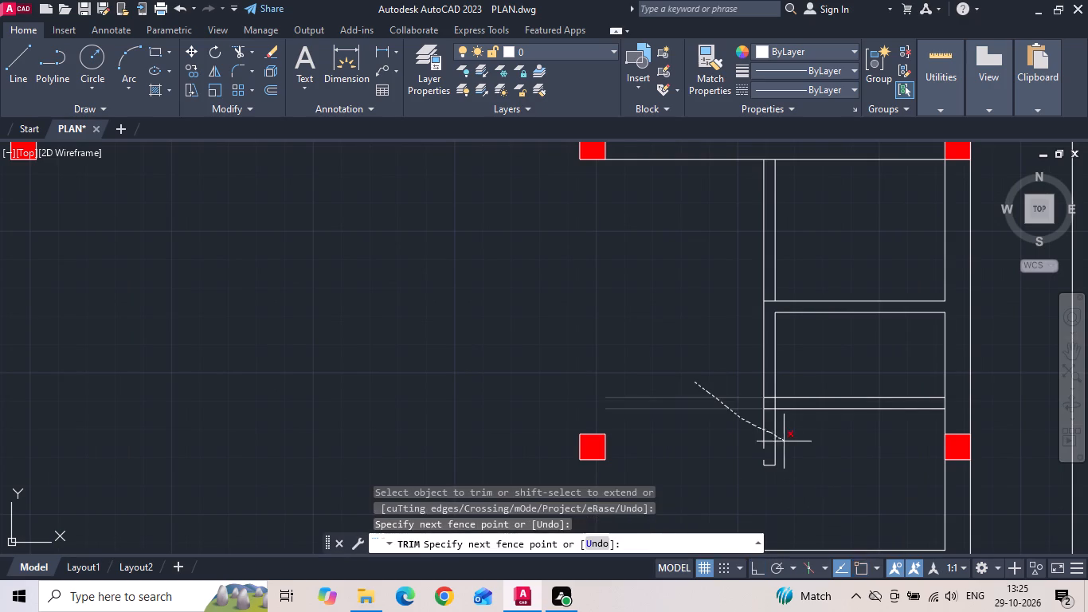
drag(785, 441, 785, 441)
drag(773, 459, 769, 479)
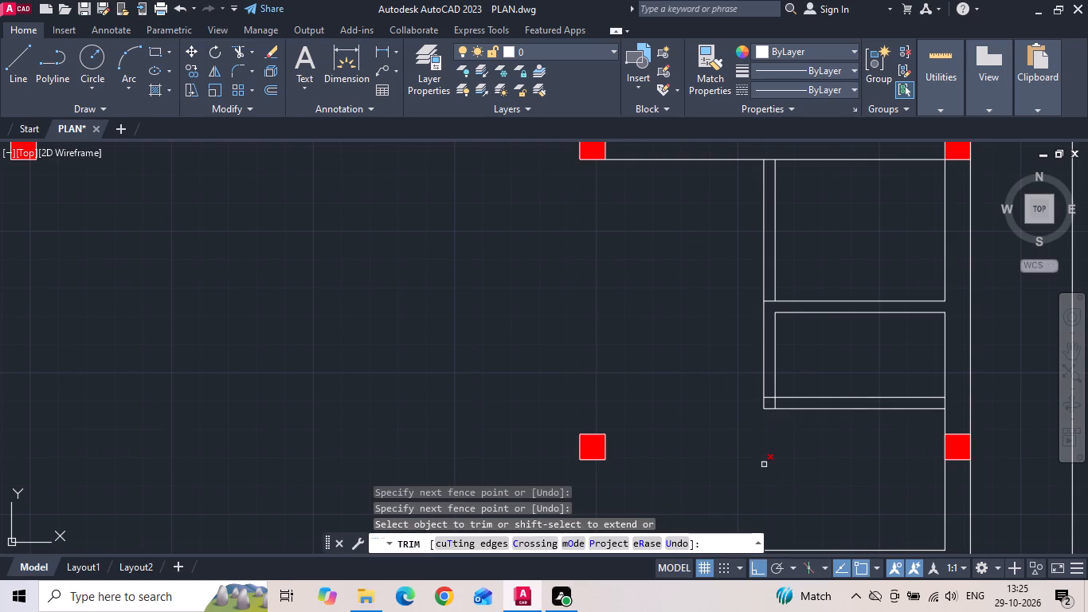
click(765, 465)
Trim away the old partition crossing the toilet, along with the leftover inner wall segments around it and at the bottom wall junctions.
click(945, 403)
drag(885, 378, 874, 270)
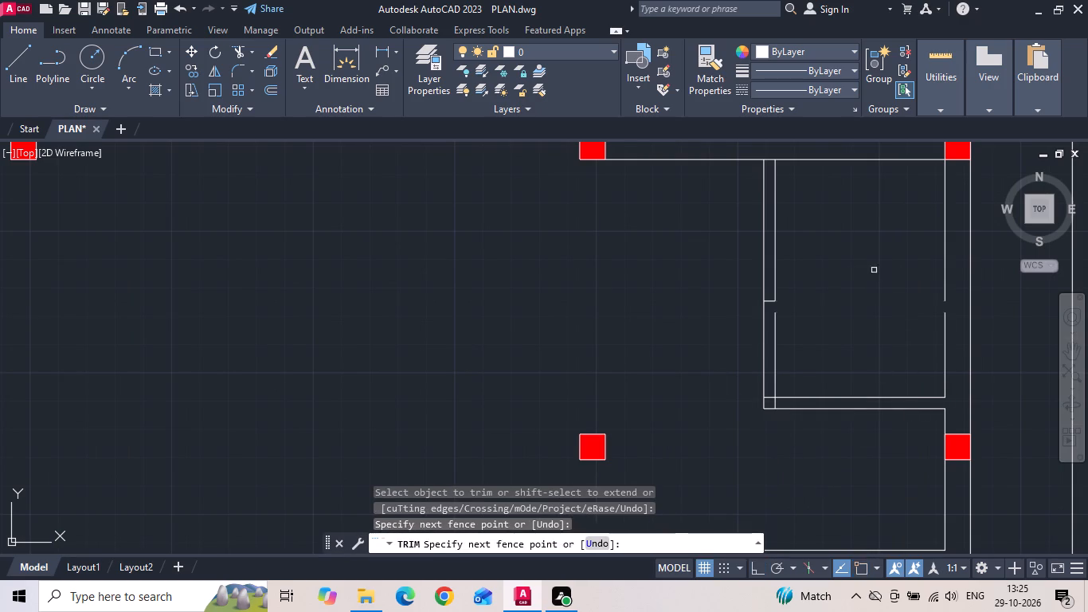
click(945, 360)
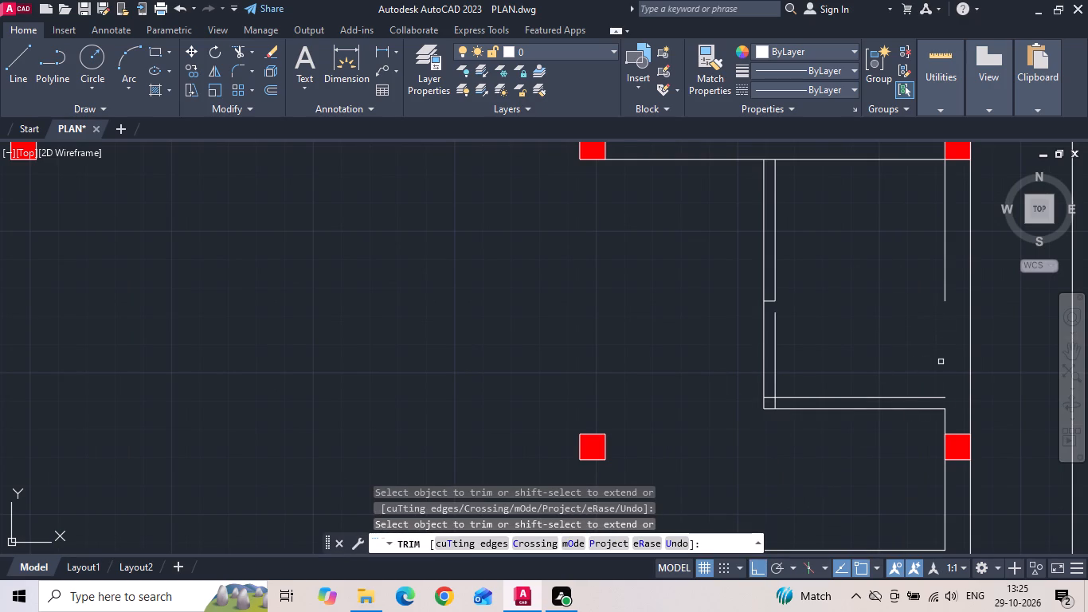
click(770, 302)
click(776, 332)
scroll(777, 374, up, 1)
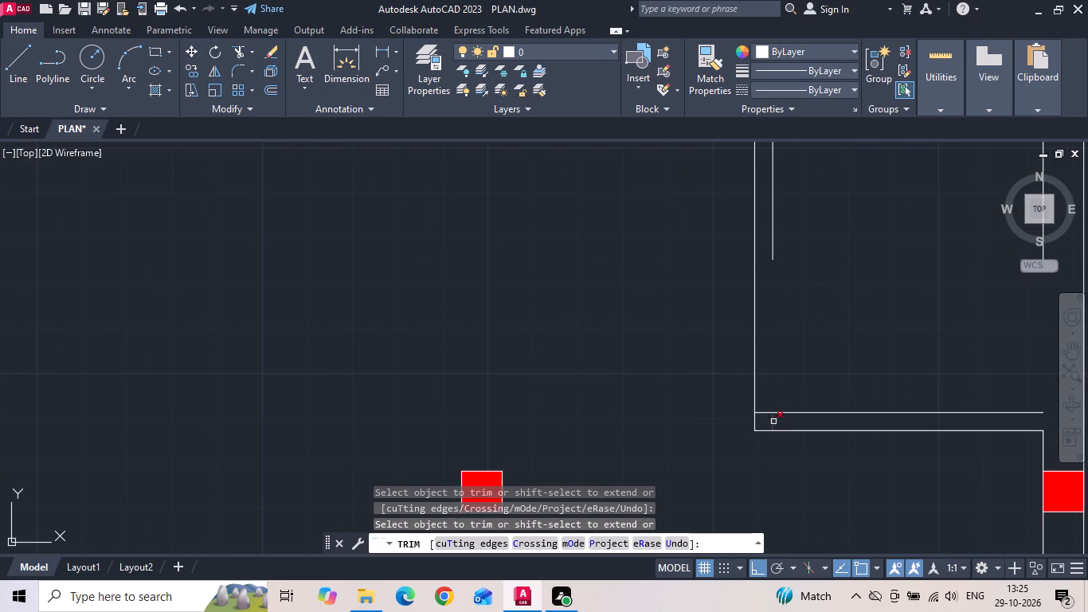
click(769, 420)
click(781, 421)
key(Escape)
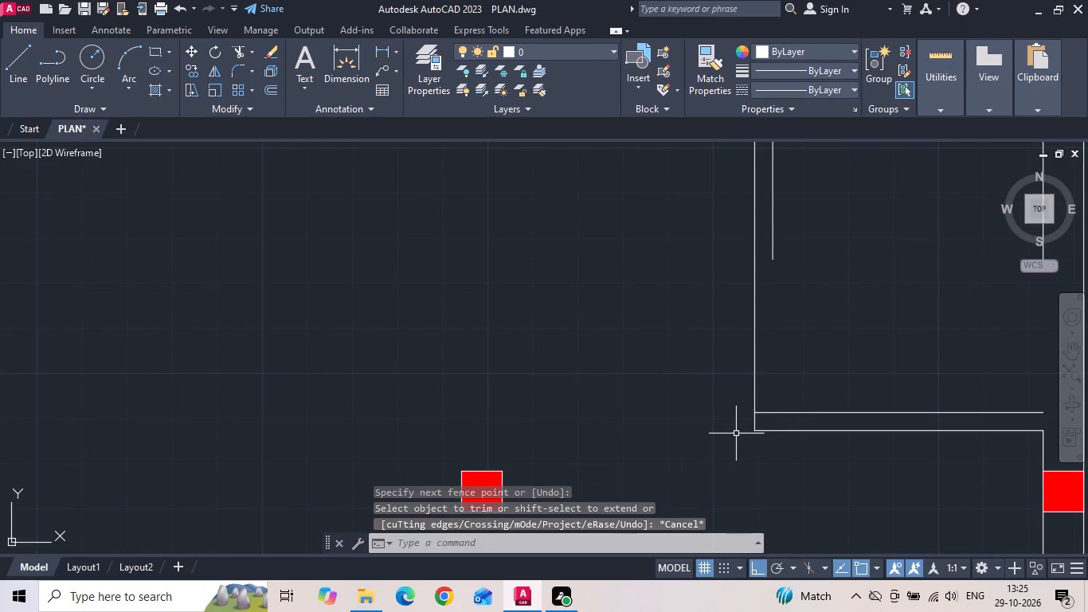
Extend the inner line of the toilet's side wall down to the inner line of its bottom wall.
key(e)
key(x)
key(space)
click(773, 253)
key(Escape)
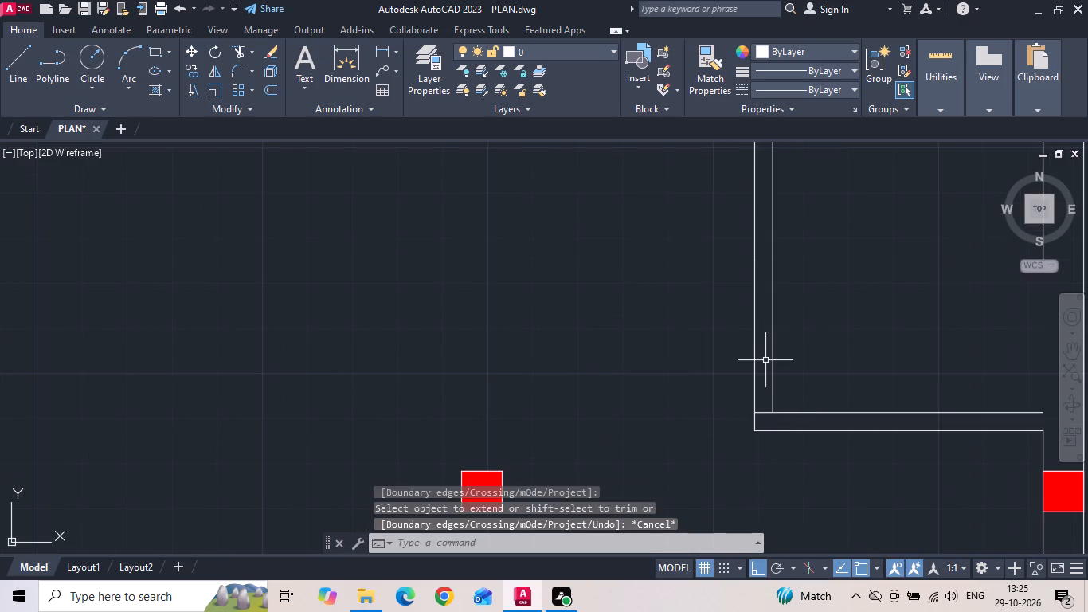
Trim the bottom wall's inner line where it crosses the side wall's thickness at the toilet corner.
text(TR)
key(space)
click(764, 410)
scroll(621, 394, down, 1)
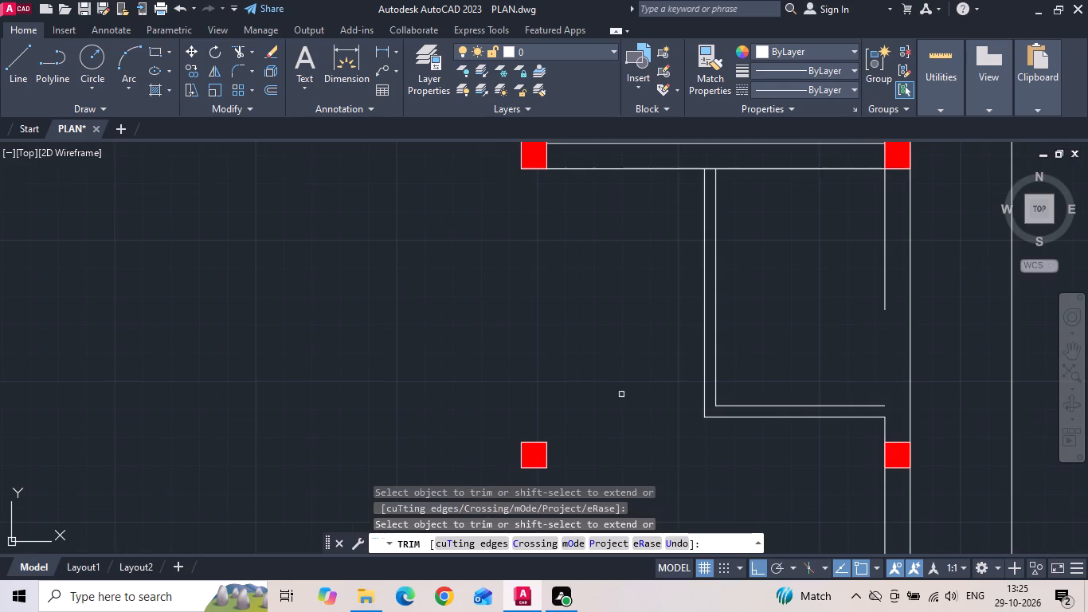
key(Escape)
Extend the exterior wall's inner line down to the inner line of the toilet's bottom wall.
key(e)
key(x)
key(space)
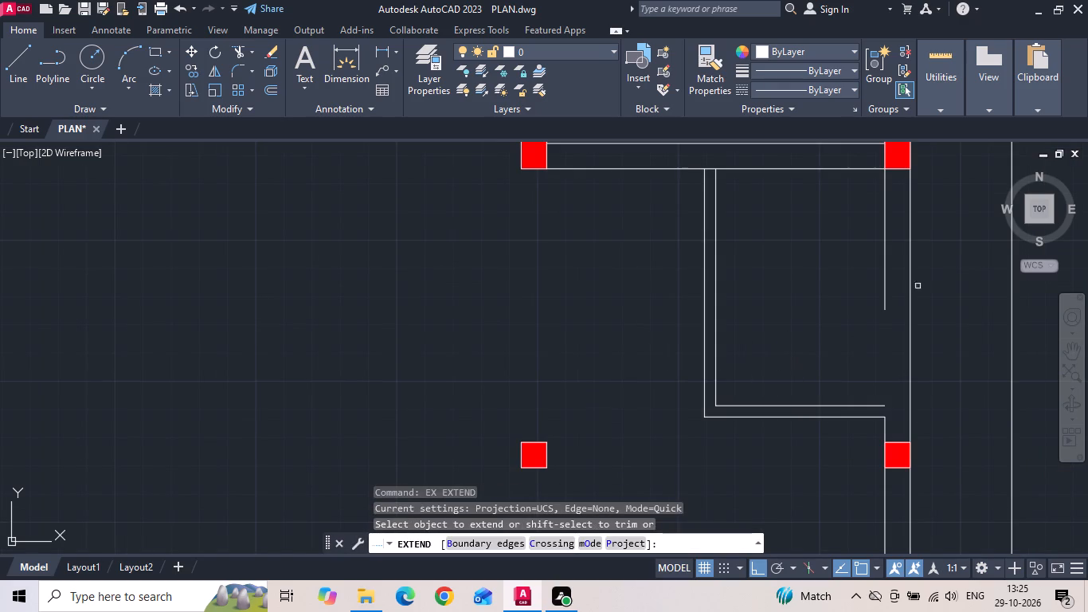
drag(891, 300, 870, 306)
scroll(834, 330, down, 1)
key(Escape)
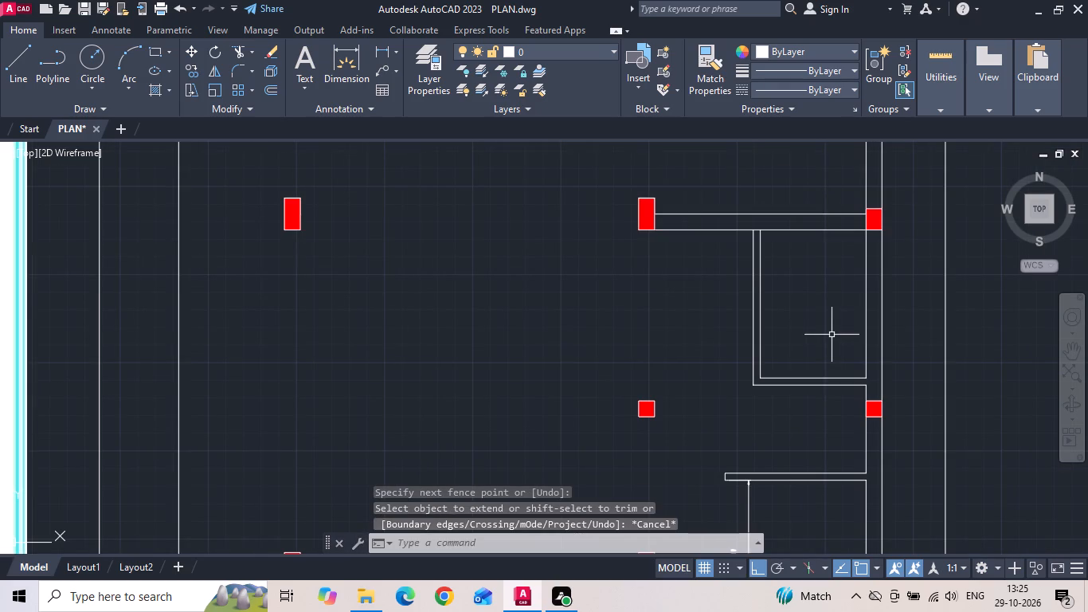
Trim the lower line of Bed 2's bottom wall between the toilet side-wall lines to open the wall junction.
key(t)
key(r)
key(space)
scroll(762, 233, up, 2)
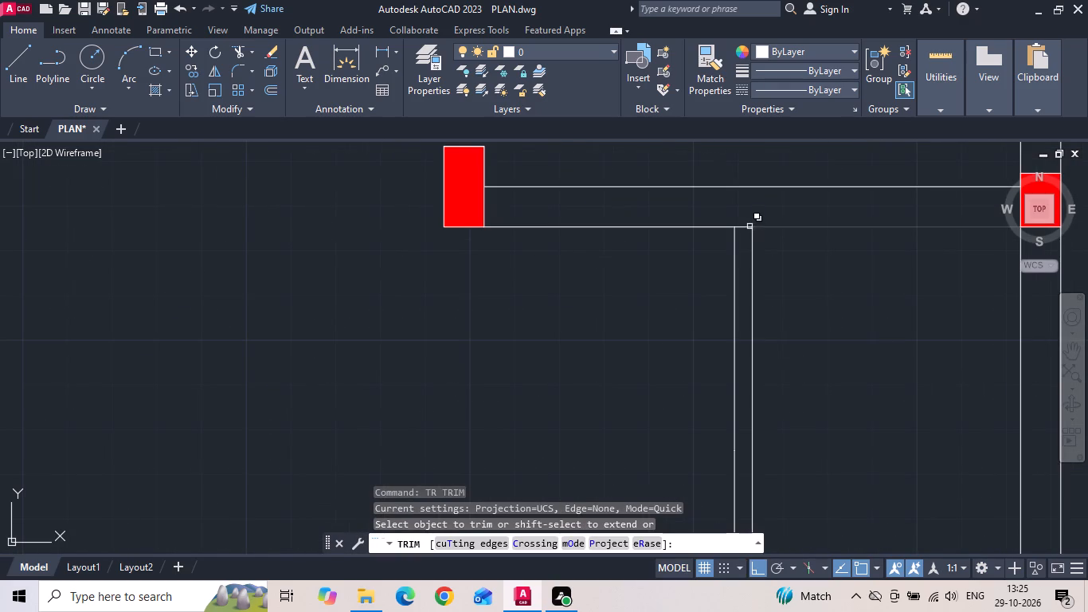
click(748, 223)
click(752, 252)
key(Escape)
Offset the exterior wall's inner line 4" into the toilet to mark the near jamb of the toilet door.
scroll(876, 317, down, 3)
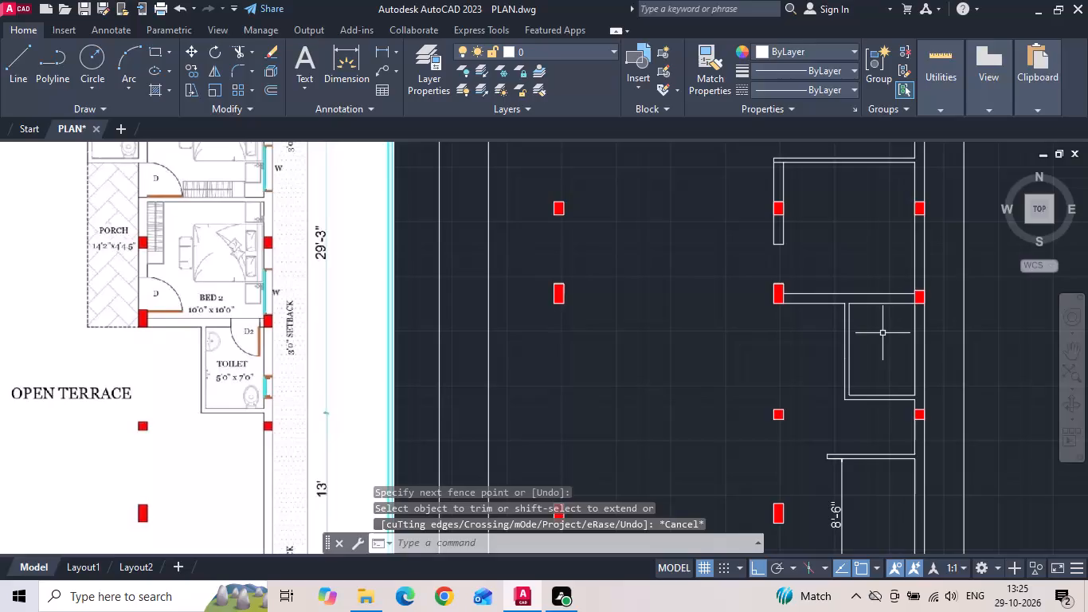
key(Escape)
text(O)
key(space)
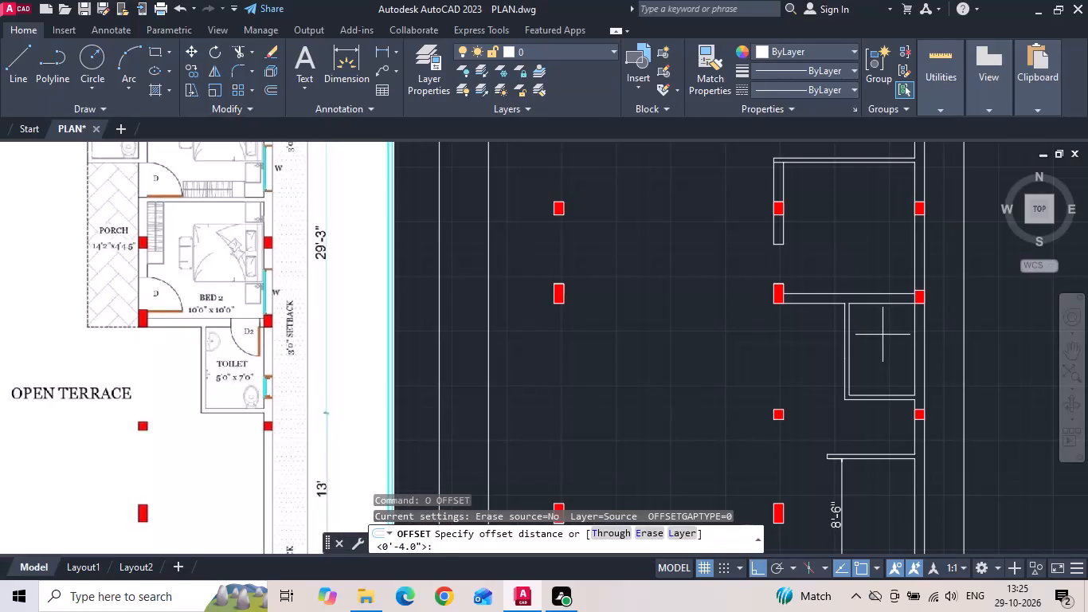
key(4)
key(Return)
scroll(937, 279, up, 1)
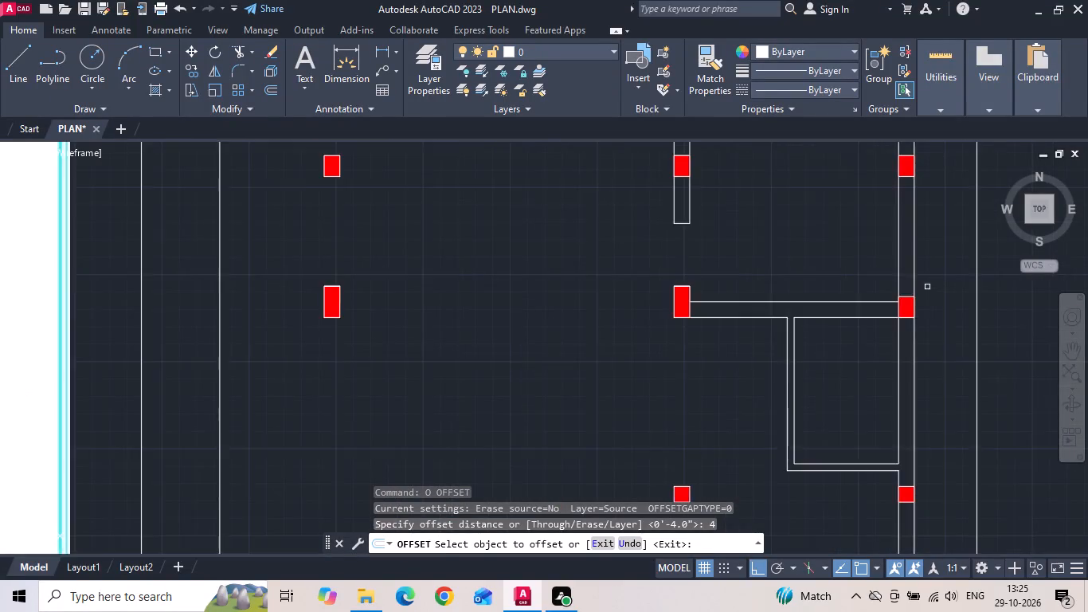
scroll(927, 288, up, 1)
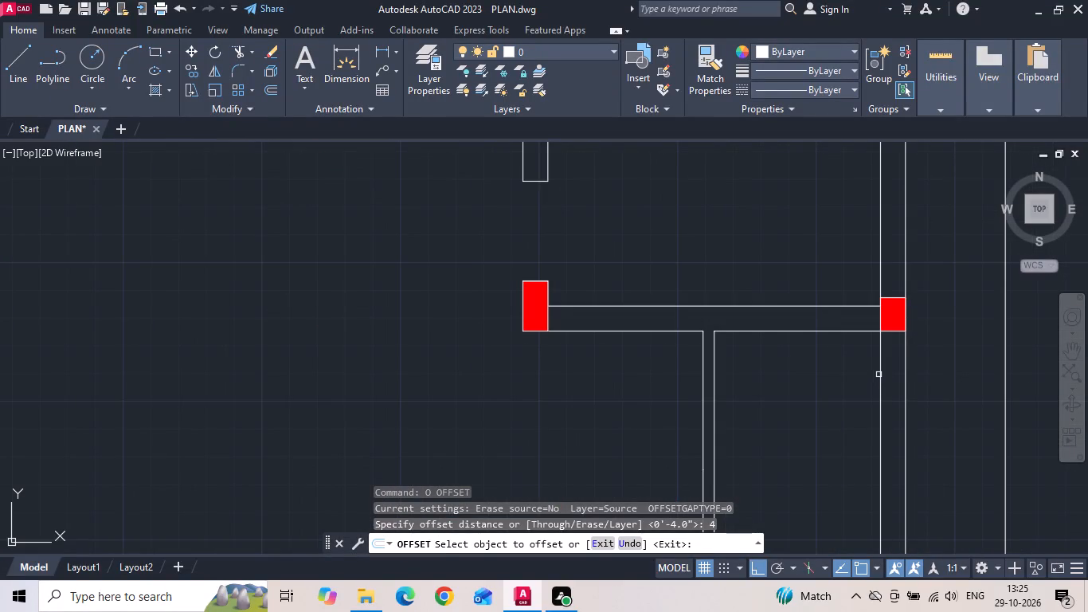
click(880, 370)
click(837, 384)
key(Escape)
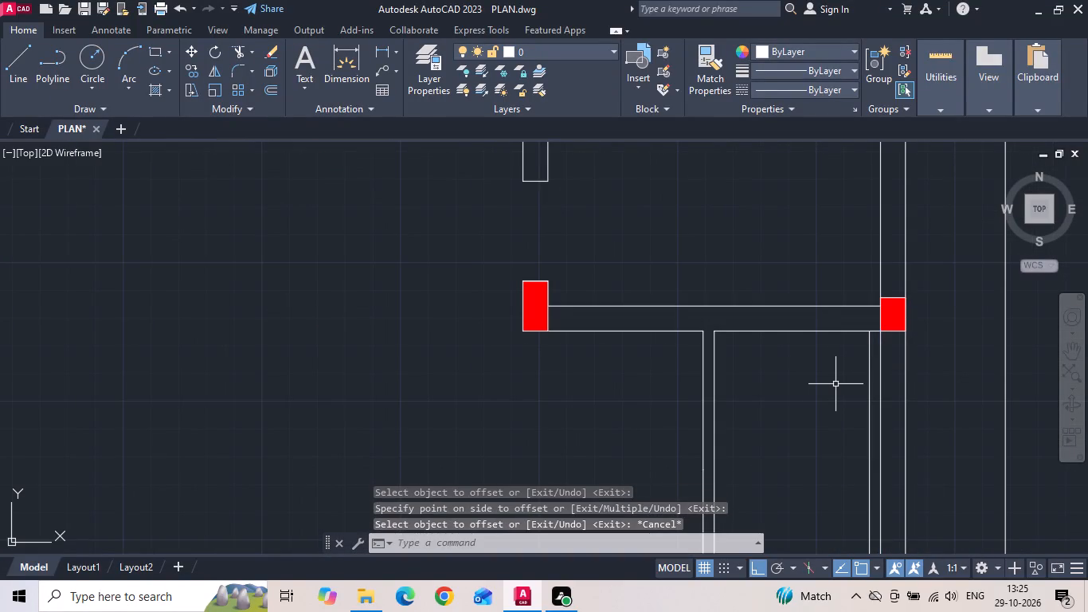
Offset the jamb line 2'6" farther into the toilet to mark the door opening's width.
text(O 2'6)
key(space)
drag(870, 367, 857, 374)
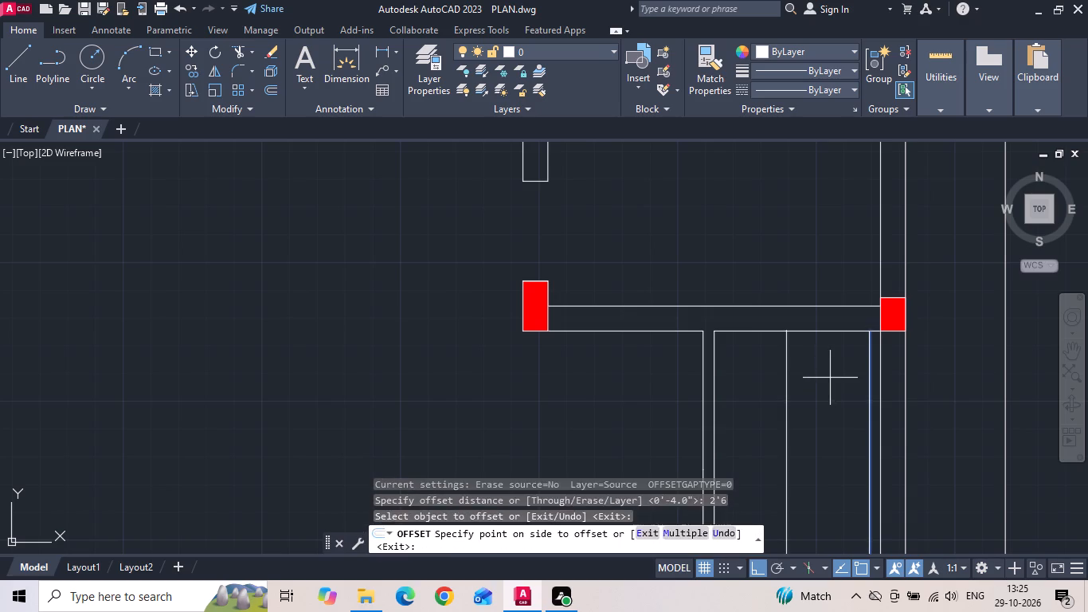
click(818, 382)
key(Escape)
Extend both toilet-door jamb lines up across the thickness of Bed 2's bottom wall.
text(EX)
click(816, 382)
key(space)
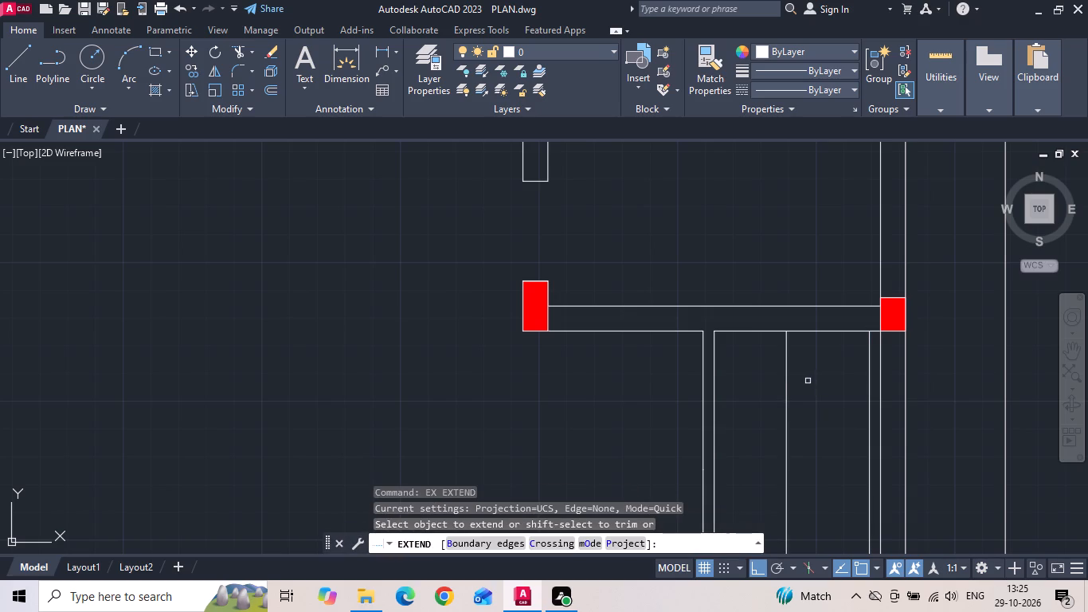
click(787, 388)
click(870, 360)
key(Escape)
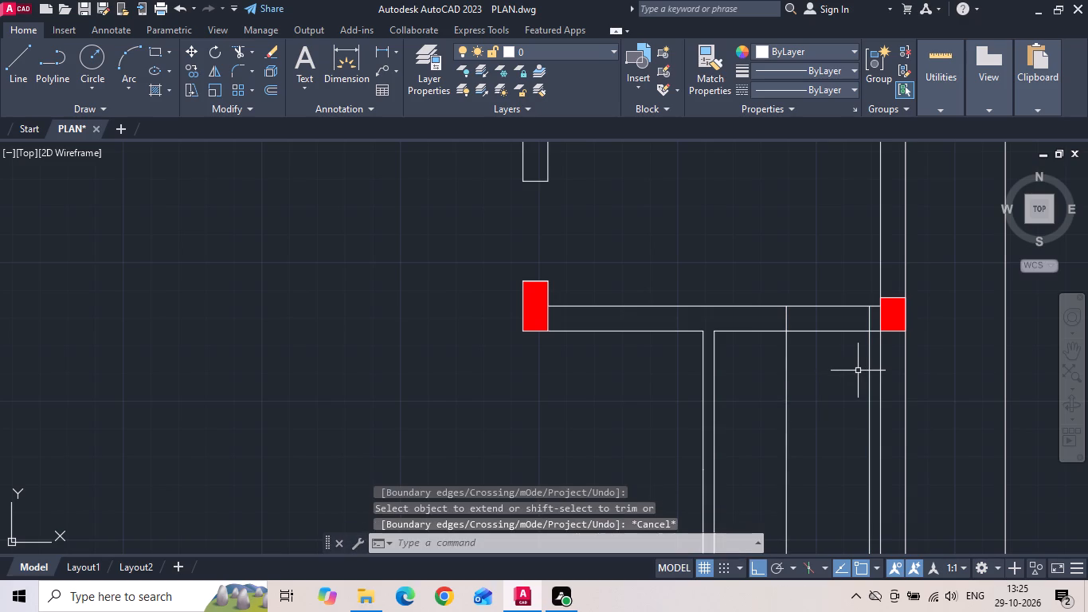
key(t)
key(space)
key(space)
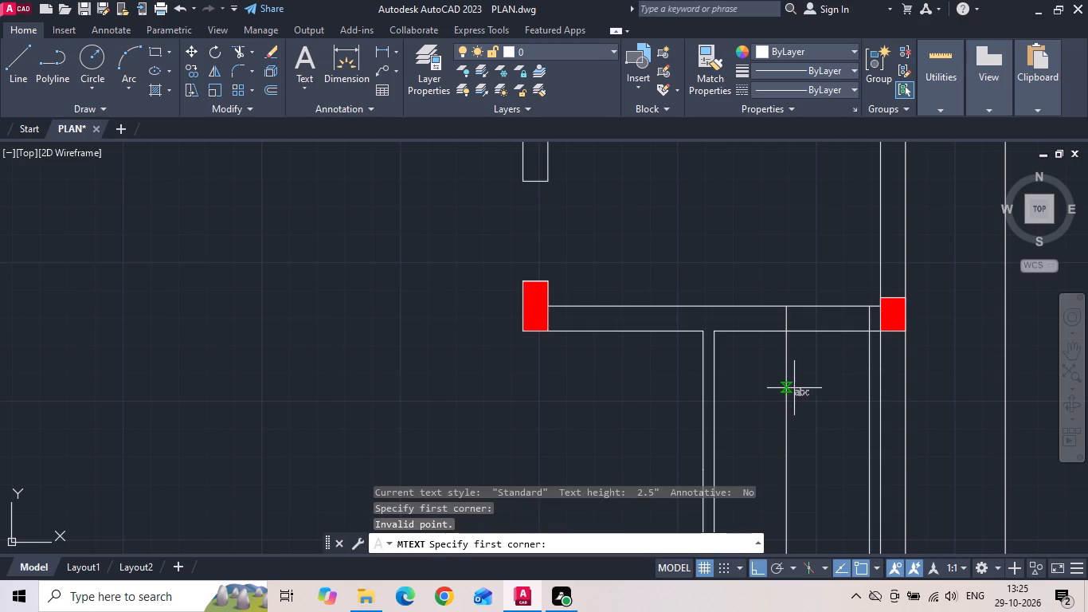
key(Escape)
Trim the jamb lines below Bed 2's bottom wall and the wall lines between the jambs to open the toilet doorway.
key(t)
key(r)
key(space)
click(787, 391)
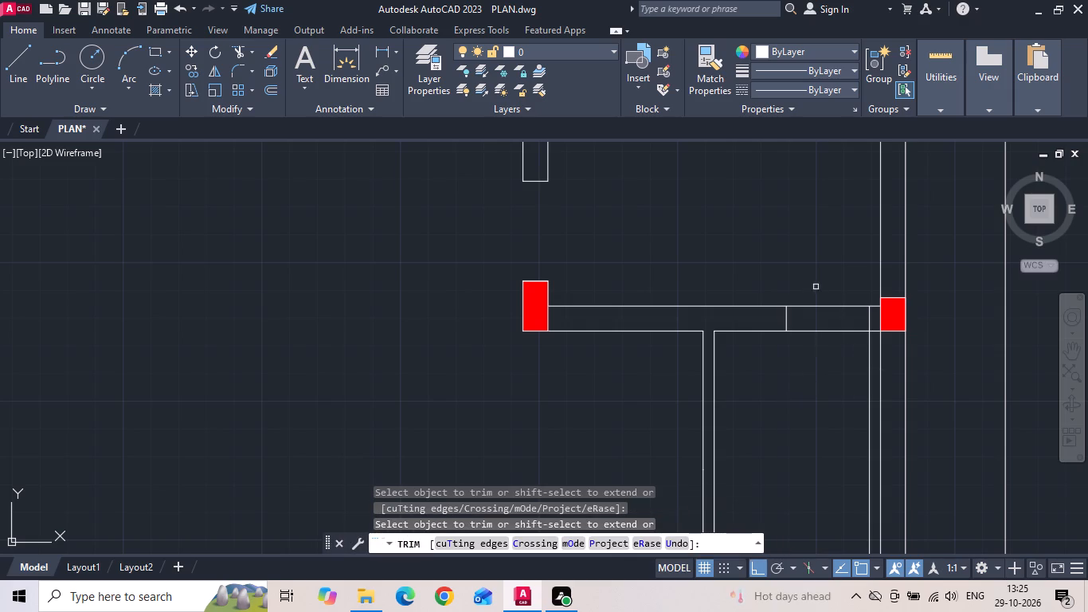
drag(816, 286, 839, 391)
click(871, 375)
key(Escape)
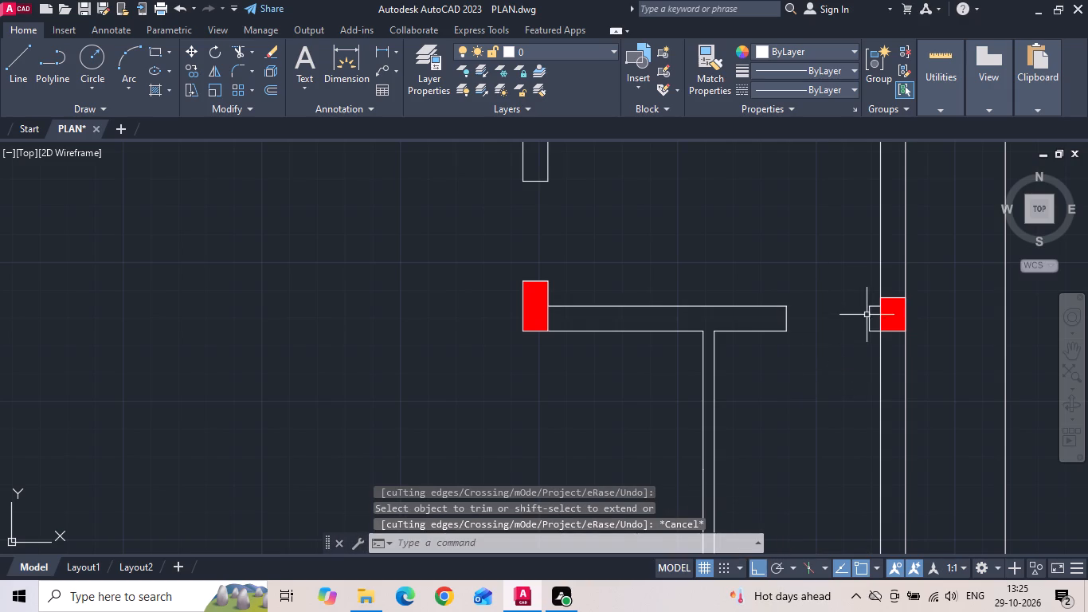
click(881, 266)
key(Escape)
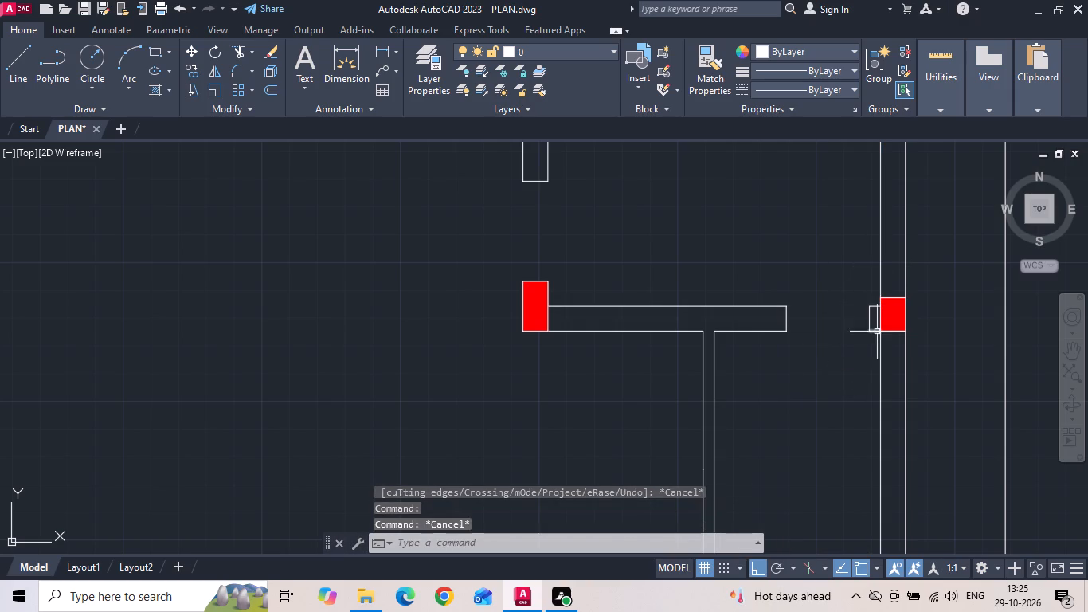
click(882, 348)
scroll(876, 343, up, 1)
key(Escape)
scroll(857, 350, down, 3)
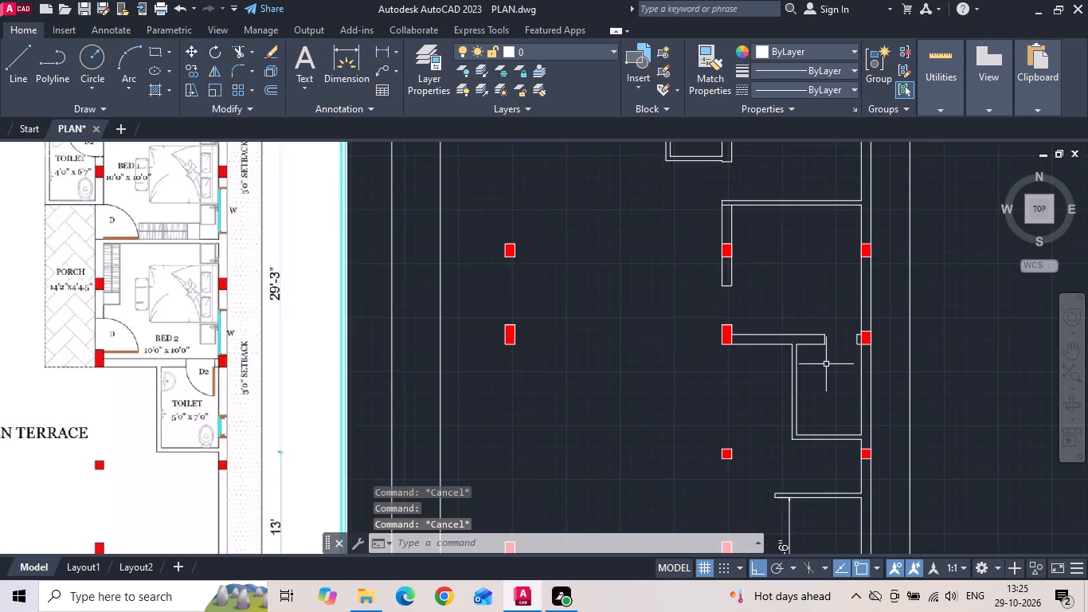
Erase the leftover partition and its 8'-6" dimension below the toilet, plus the exterior wall's short inner line above the partition.
middle_drag(820, 361, 828, 327)
scroll(829, 325, down, 1)
scroll(829, 433, up, 1)
drag(832, 421, 833, 411)
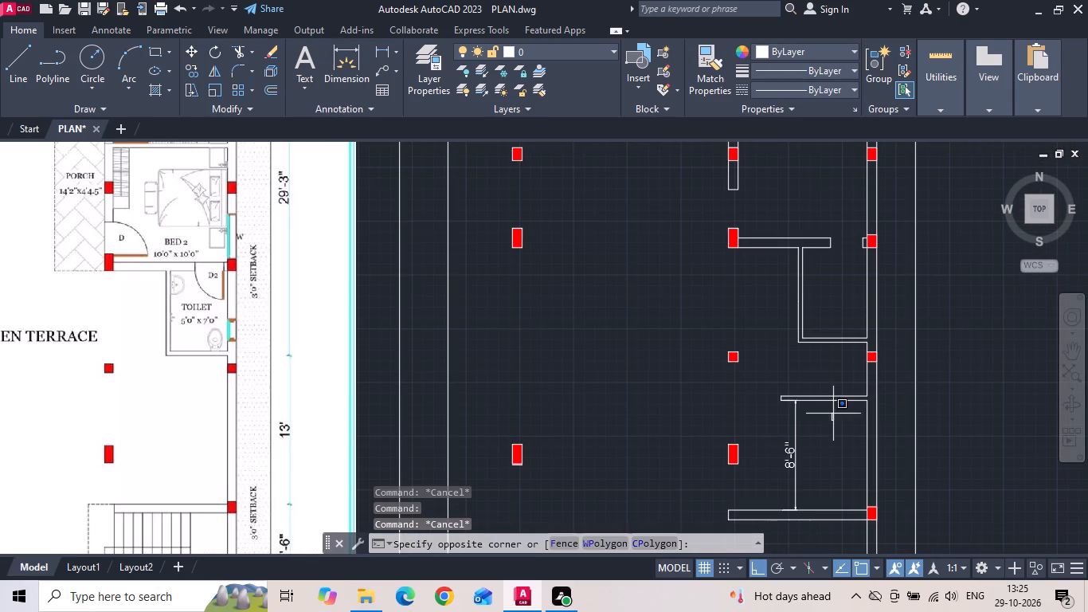
drag(833, 411, 833, 414)
scroll(785, 385, up, 2)
click(748, 396)
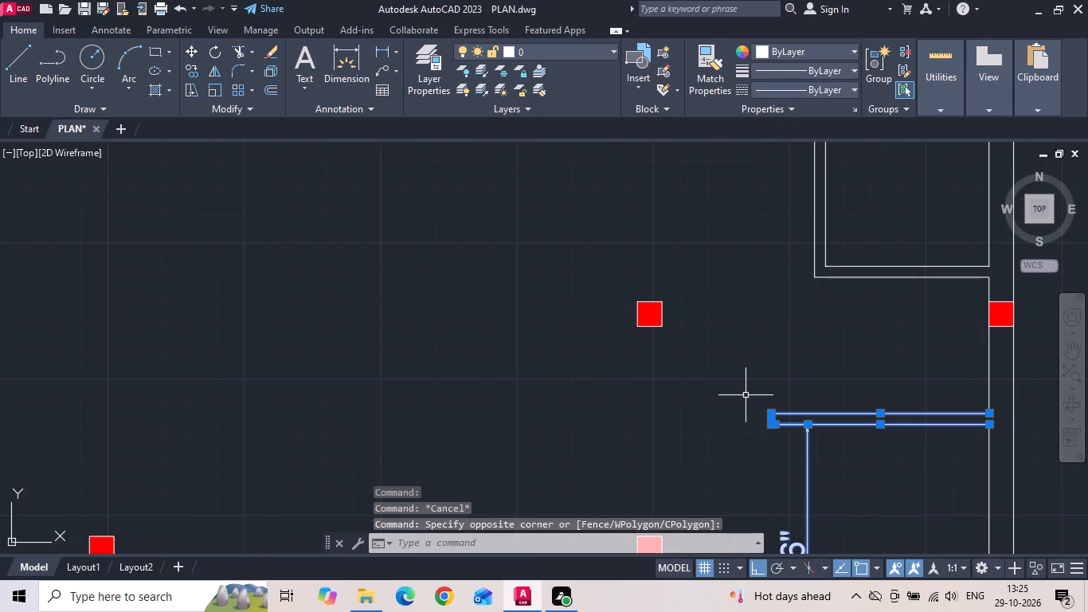
key(Delete)
click(988, 377)
key(Delete)
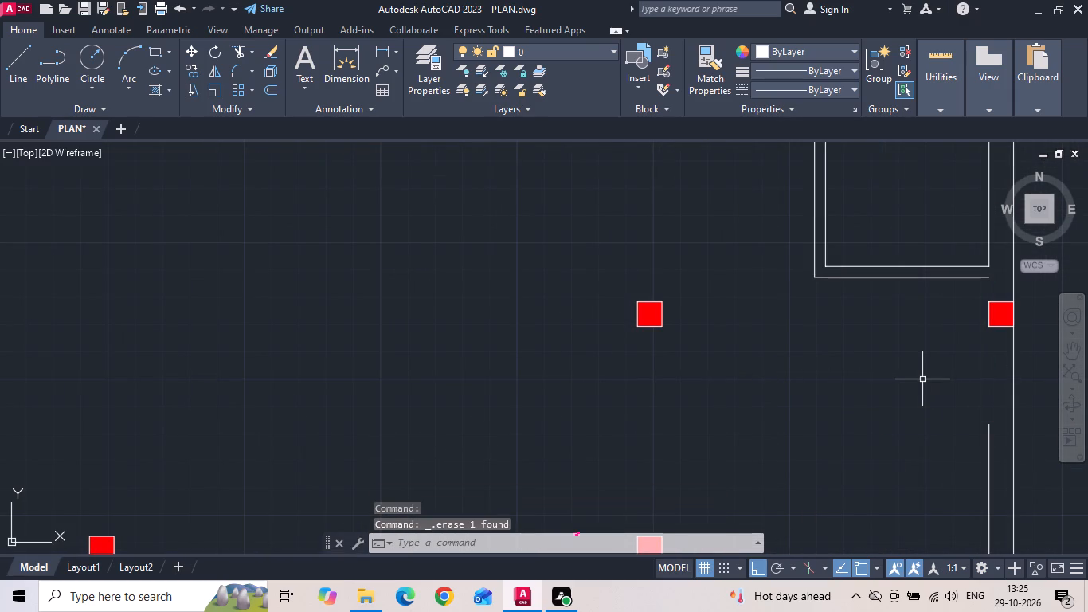
Fillet the toilet's outer bottom wall line with the exterior wall's lower inner line at zero radius to close the corner.
key(f)
key(space)
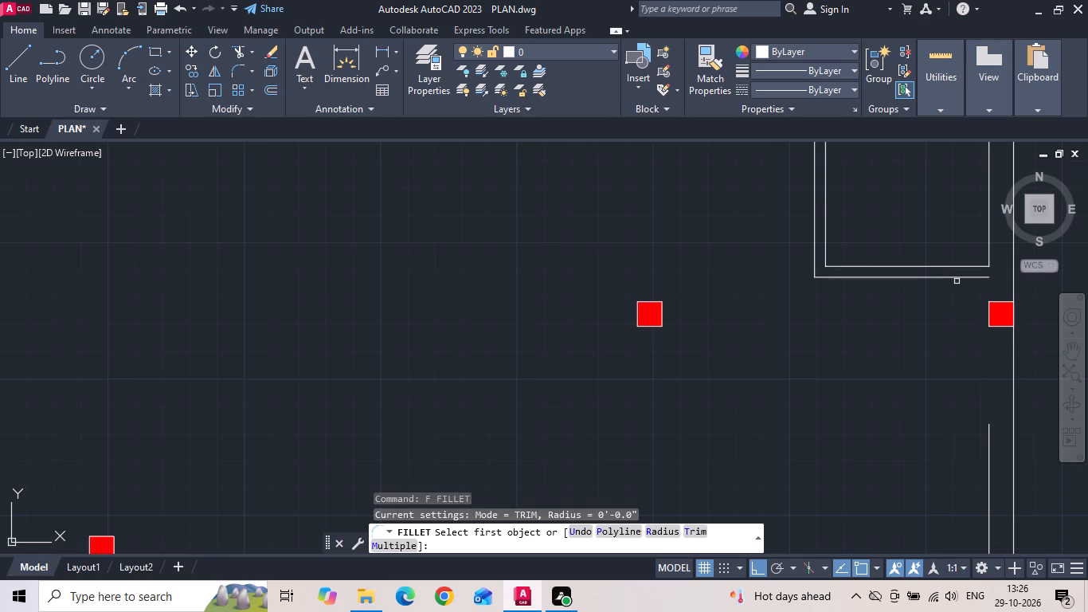
click(958, 278)
click(988, 426)
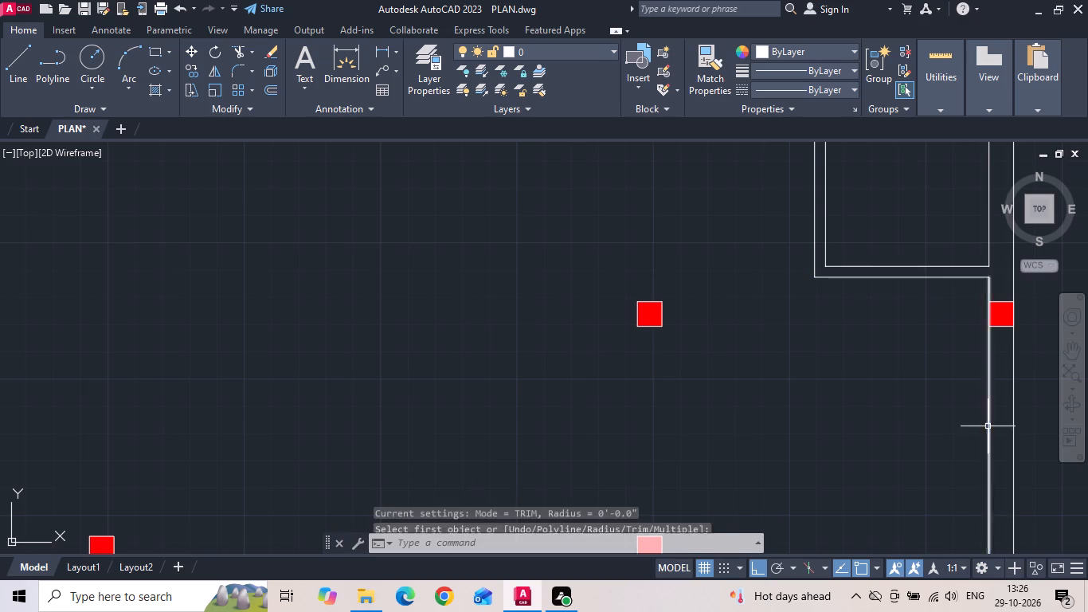
key(Escape)
Save the PLAN drawing.
key(ctrl+s)
key(ctrl+s)
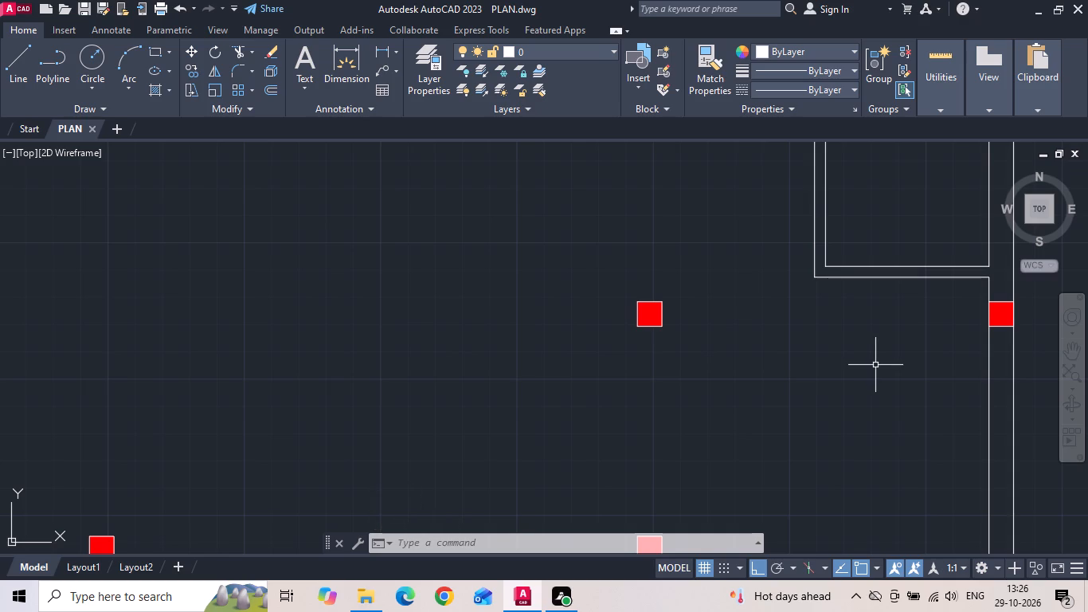
key(ctrl+s)
key(ctrl+s)
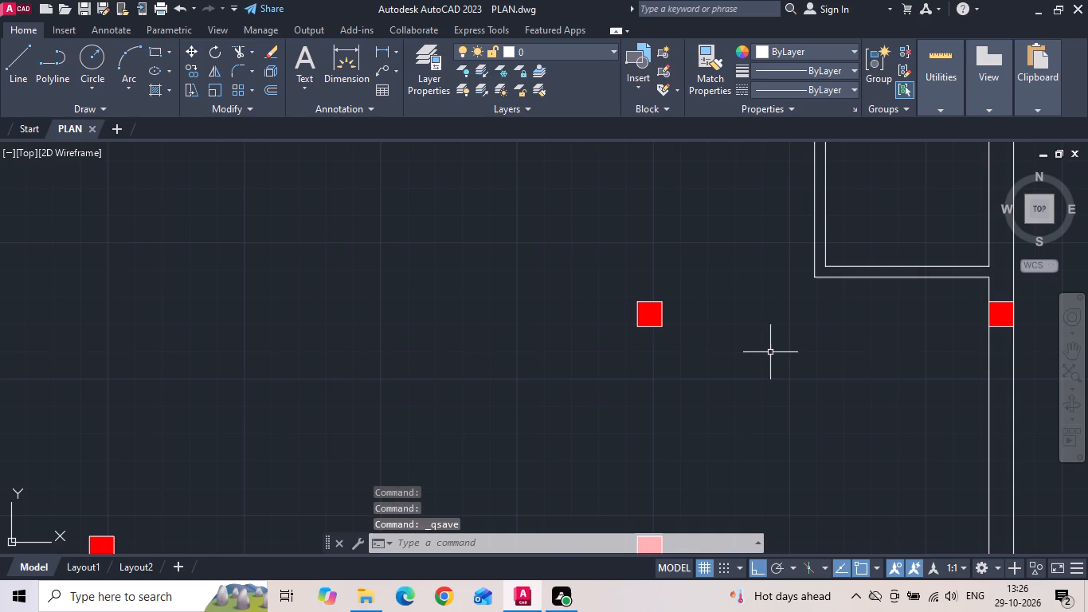
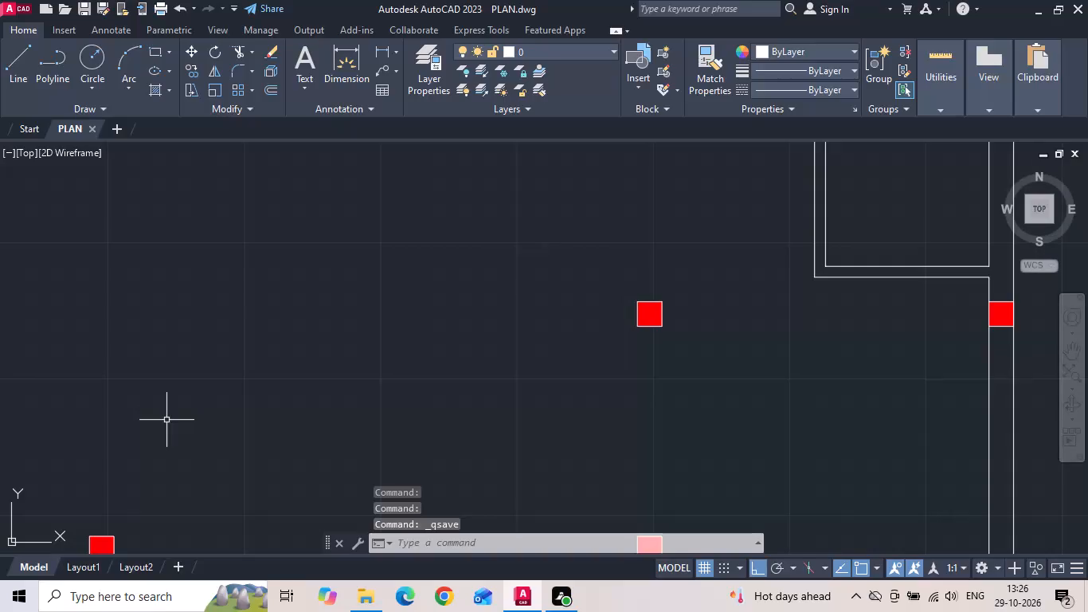
Save the PLAN drawing.
key(ctrl+s)
key(ctrl+s)
Copy the inner top wall line of Bed 1's toilet downward by 4" and 2'10" to mark the door jambs.
scroll(176, 406, down, 2)
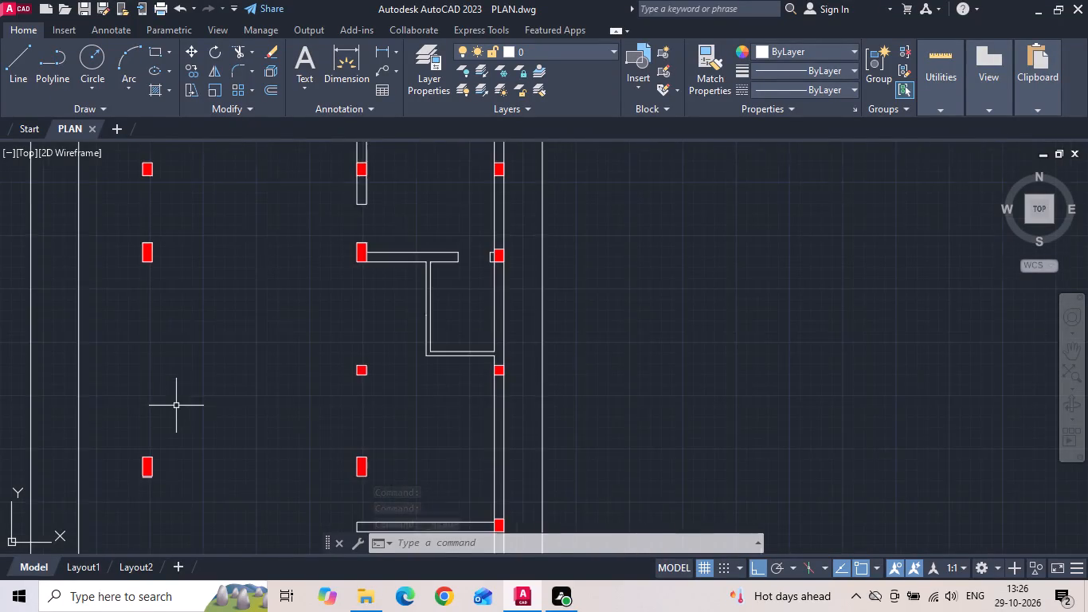
scroll(264, 377, down, 1)
middle_drag(386, 339, 566, 321)
middle_drag(517, 349, 638, 380)
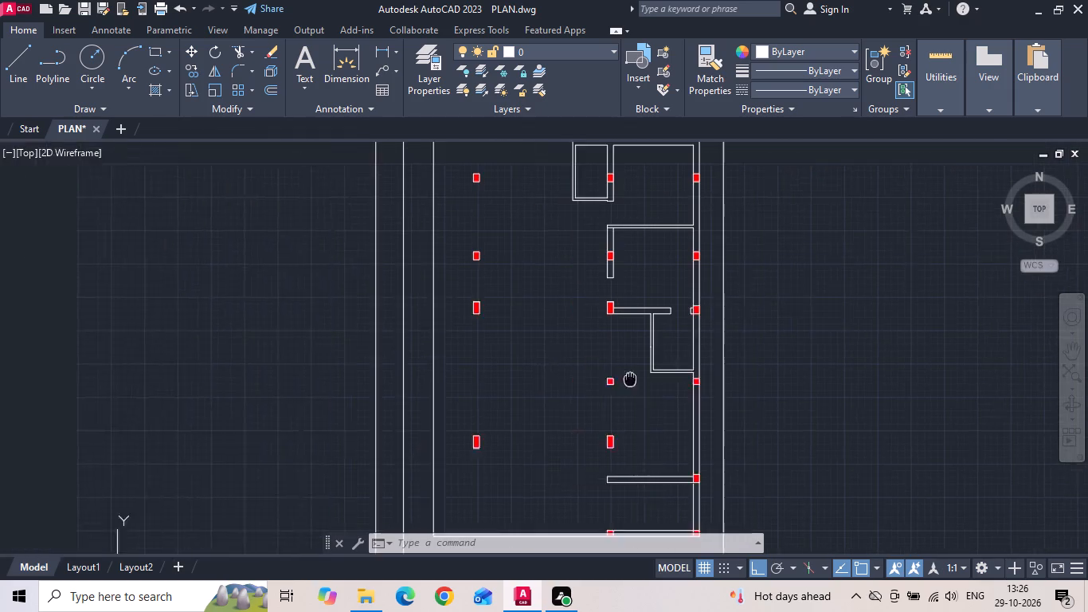
middle_drag(638, 380, 640, 381)
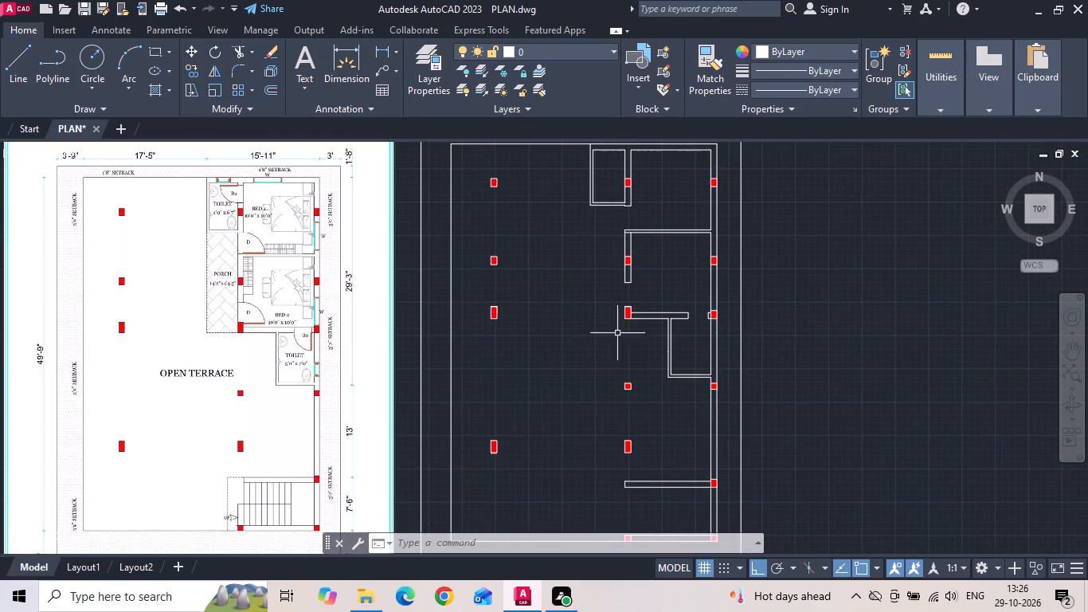
scroll(225, 196, up, 3)
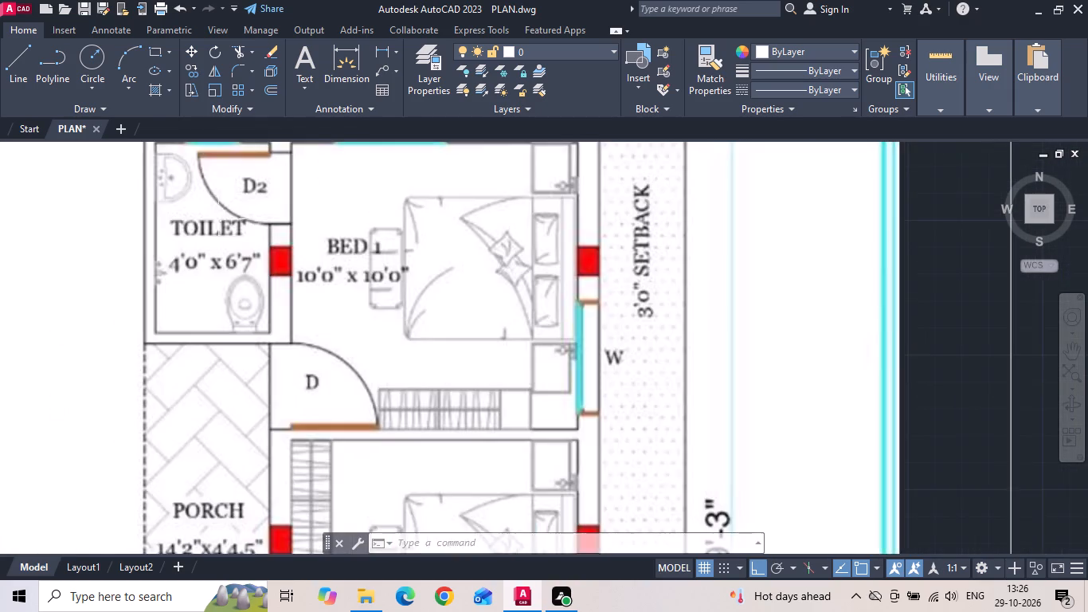
middle_drag(217, 226, 166, 383)
scroll(166, 383, down, 2)
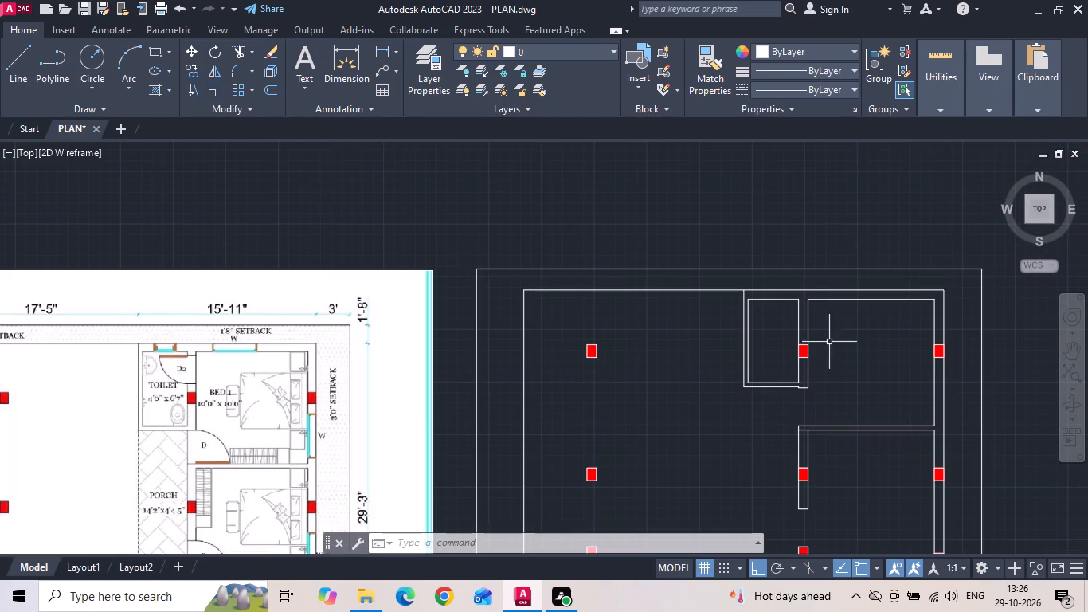
scroll(831, 335, up, 3)
middle_drag(778, 326, 601, 363)
drag(479, 230, 460, 283)
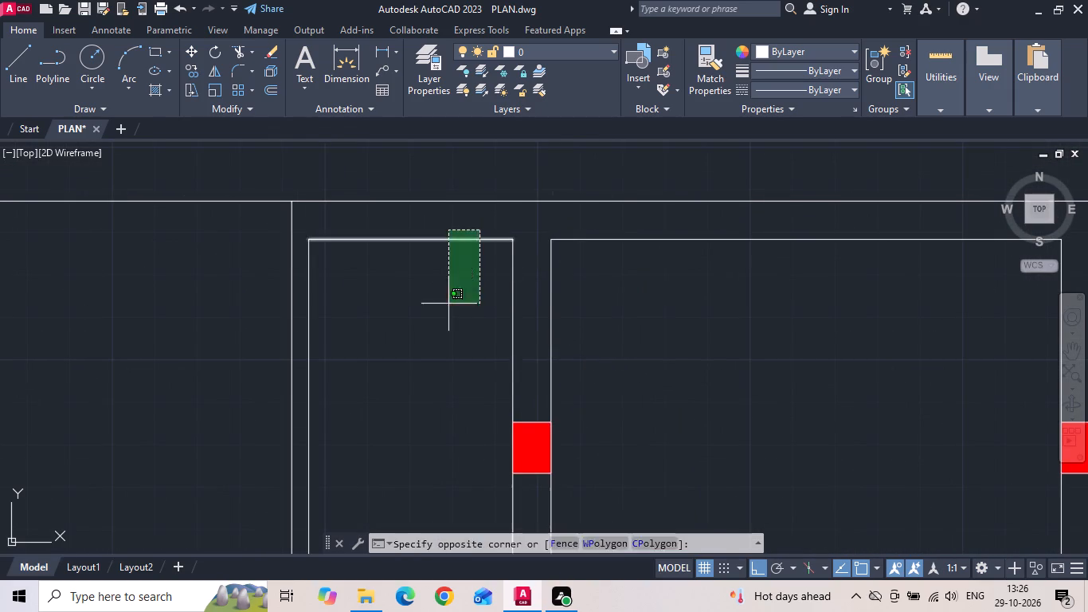
click(448, 304)
right_click(448, 304)
click(467, 302)
drag(459, 324, 457, 373)
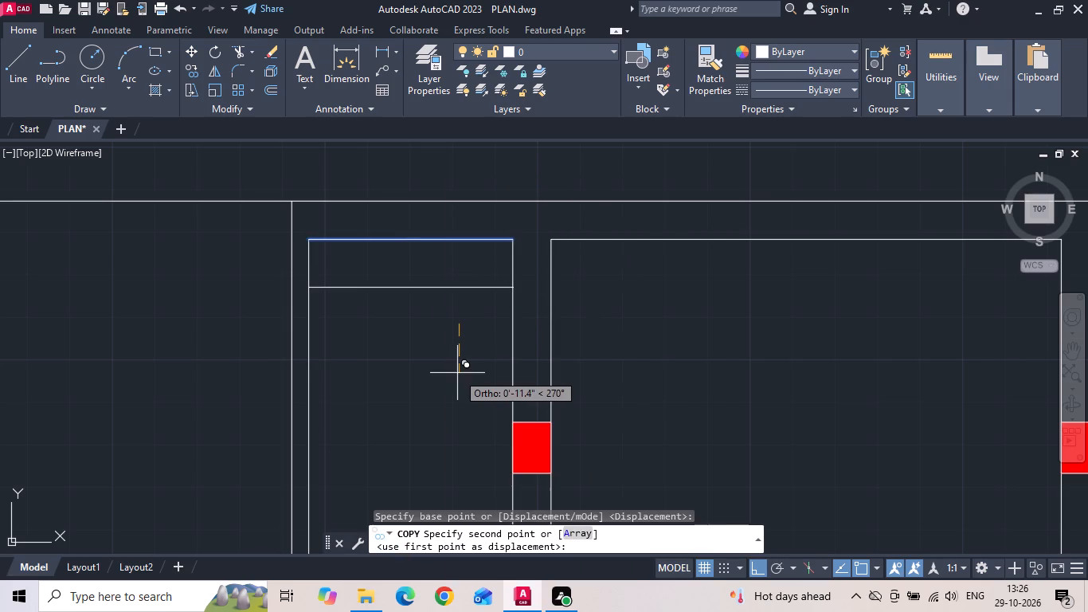
key(4)
key(Return)
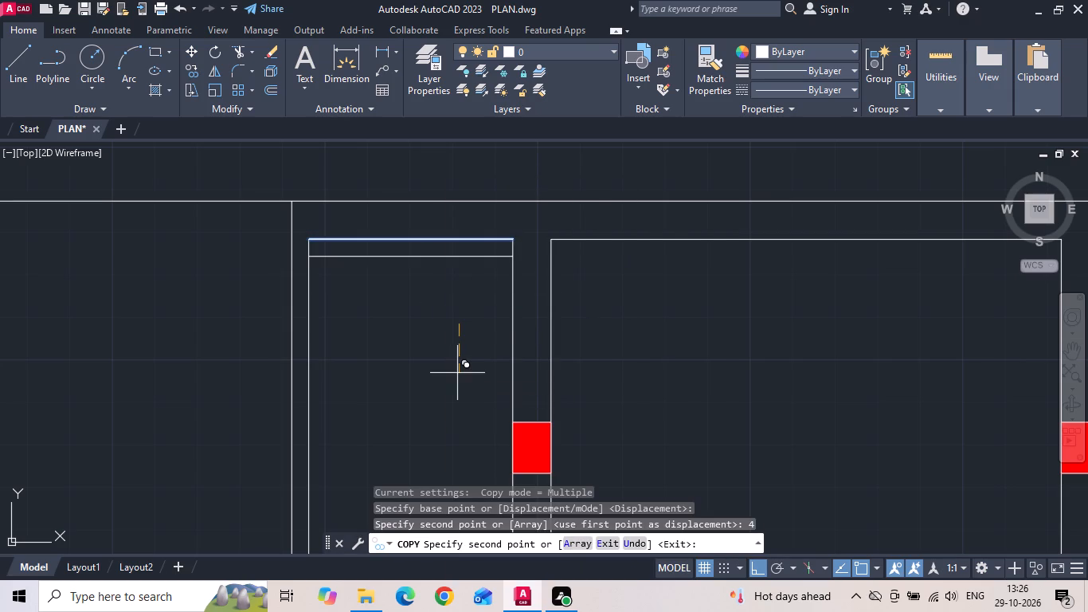
text(2')
text(10)
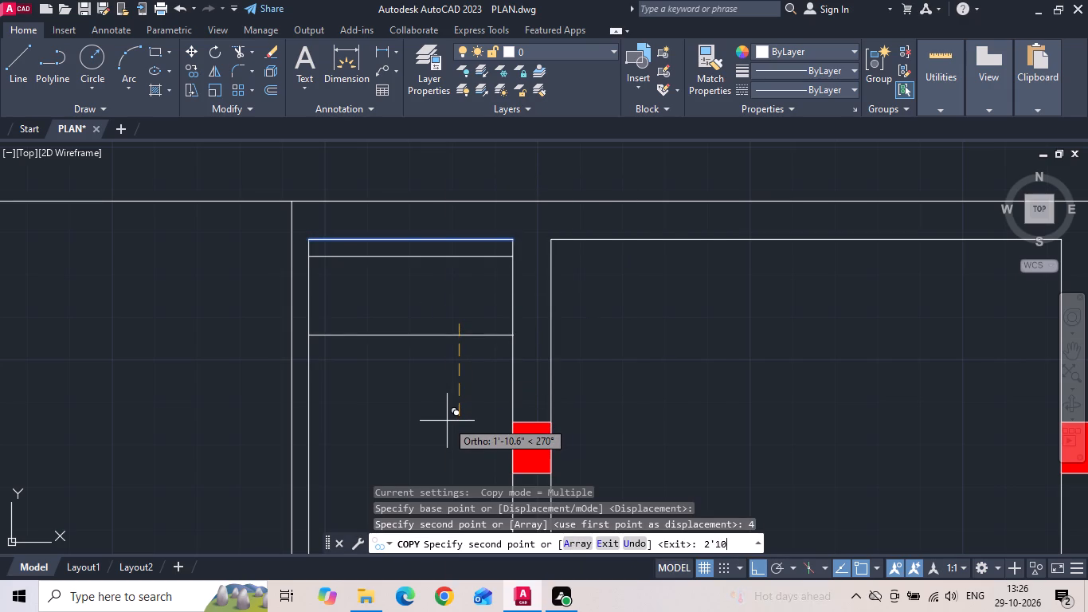
key(Return)
key(Escape)
Extend both copied jamb lines across the wall between the toilet and Bed 1.
text(ex)
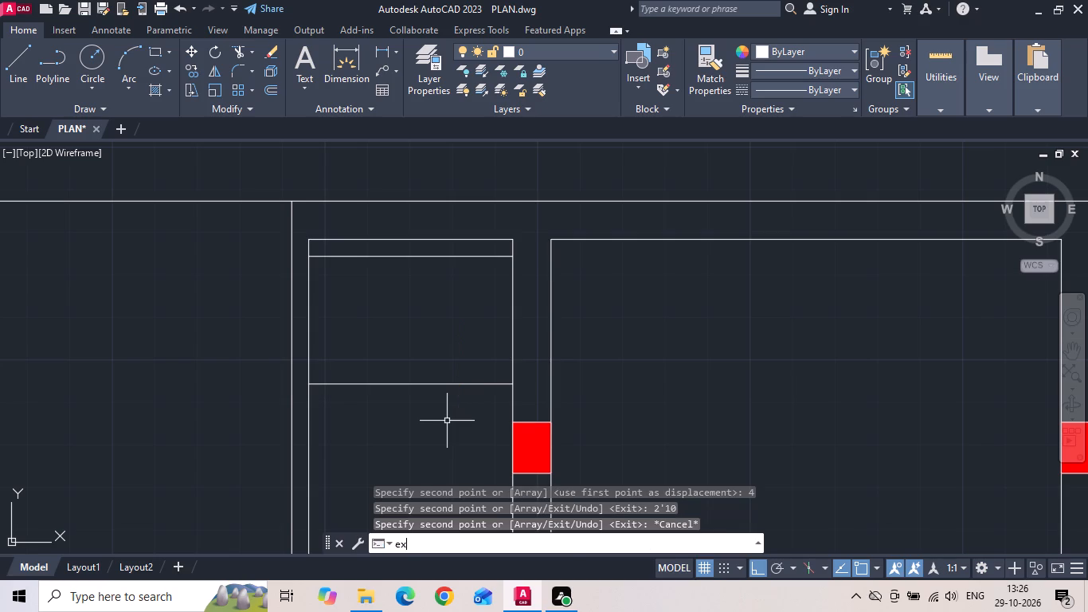
key(space)
key(space)
click(479, 386)
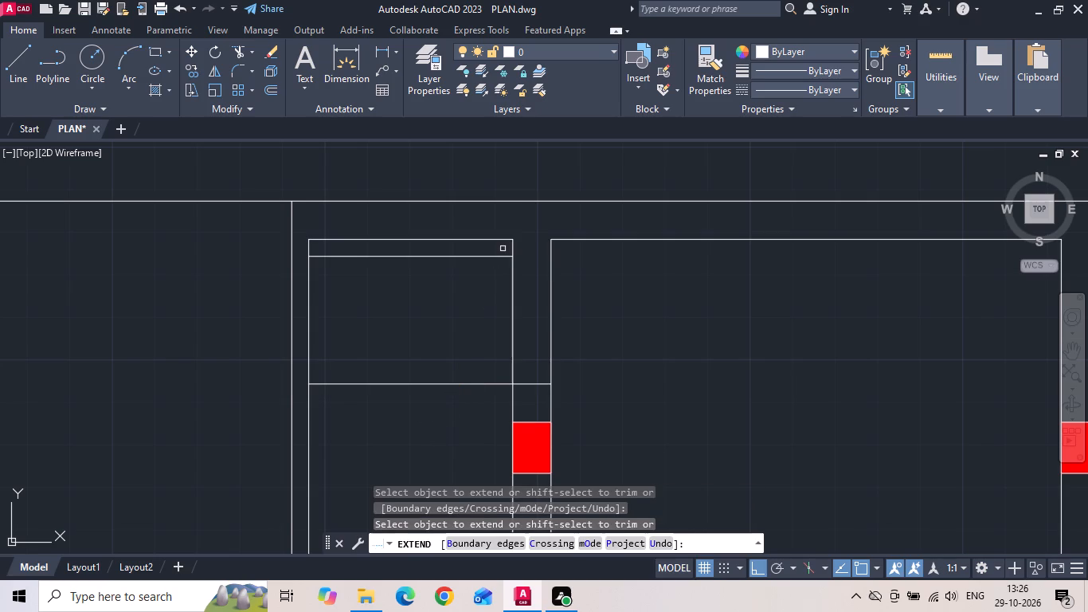
click(503, 253)
click(490, 286)
key(Escape)
Trim the jamb lines inside the toilet and the wall lines between the jambs to open the Bed 1 toilet doorway.
text(tr)
key(space)
drag(491, 245, 594, 316)
scroll(609, 322, down, 4)
middle_drag(643, 348, 726, 309)
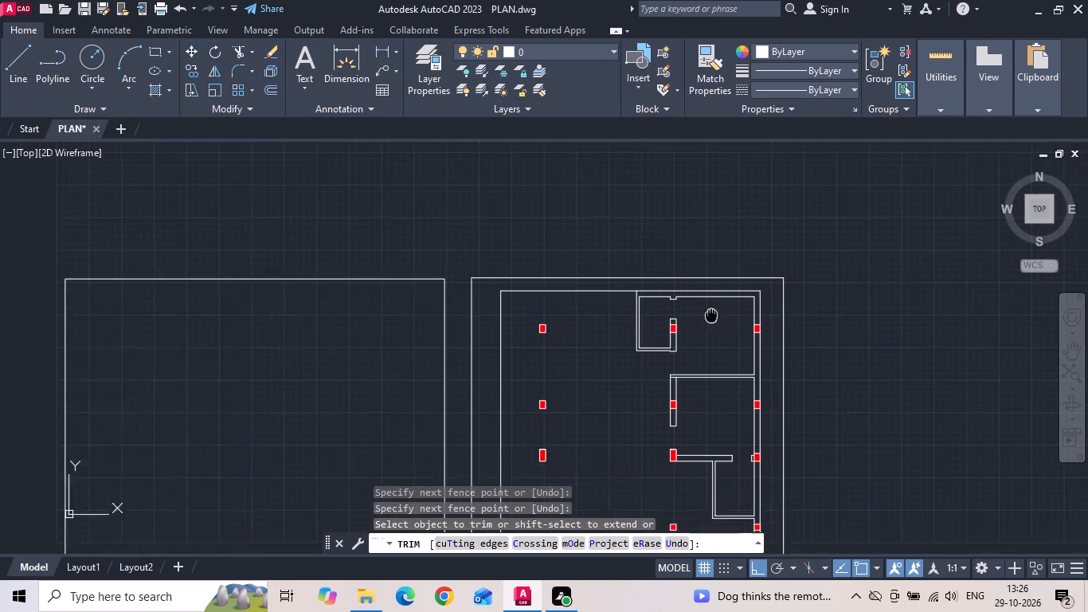
middle_drag(726, 309, 738, 304)
key(Escape)
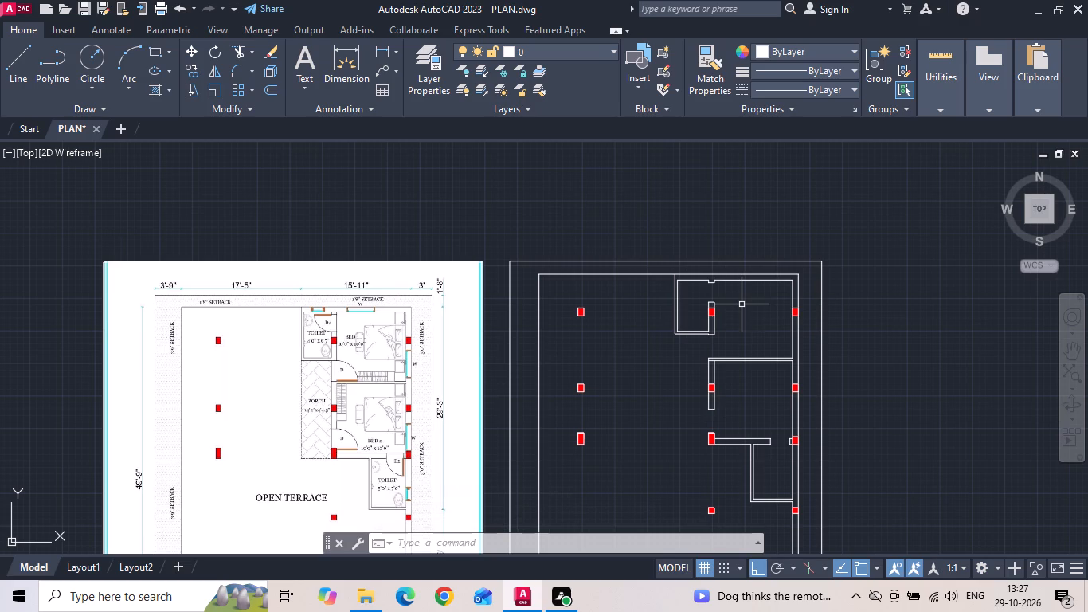
Compare the open-terrace floor's wall plan with its reference plan, from the bedrooms down to the staircase.
middle_drag(699, 405, 698, 389)
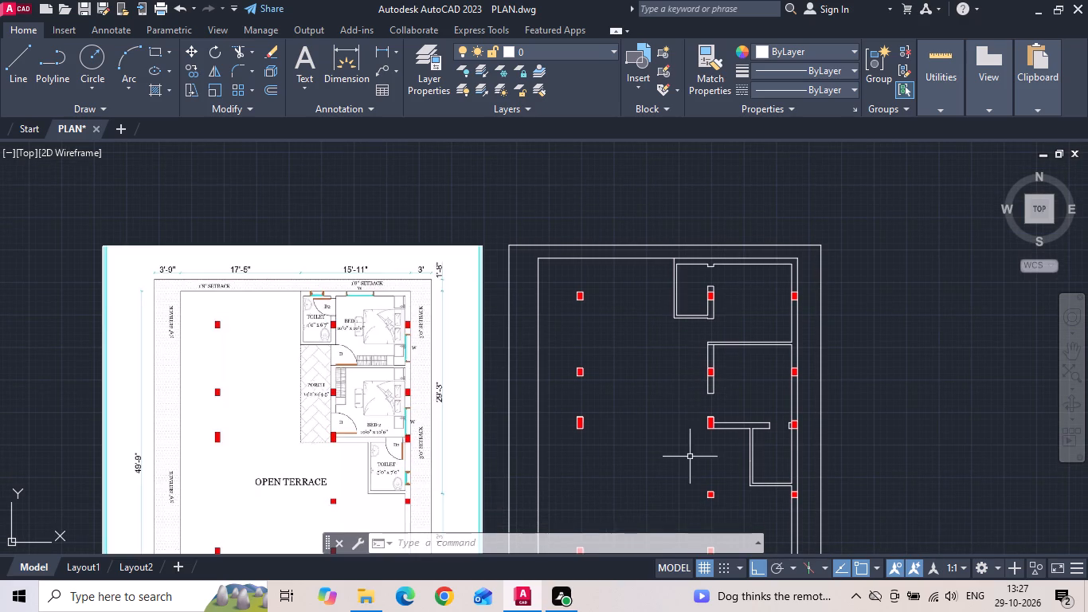
middle_drag(690, 457, 708, 359)
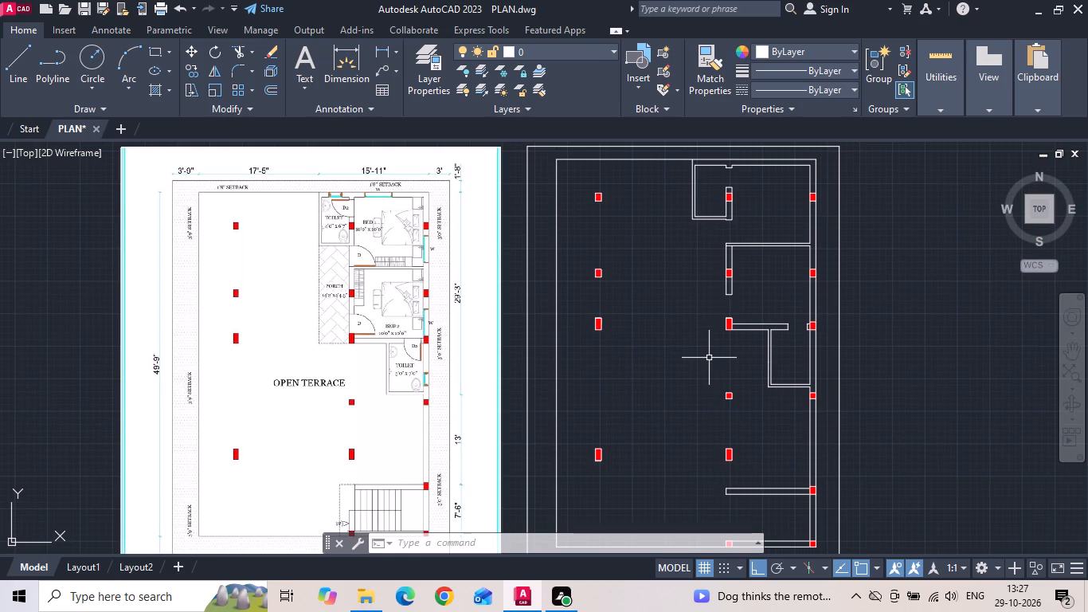
scroll(709, 358, down, 1)
scroll(686, 465, up, 1)
middle_drag(686, 465, 691, 450)
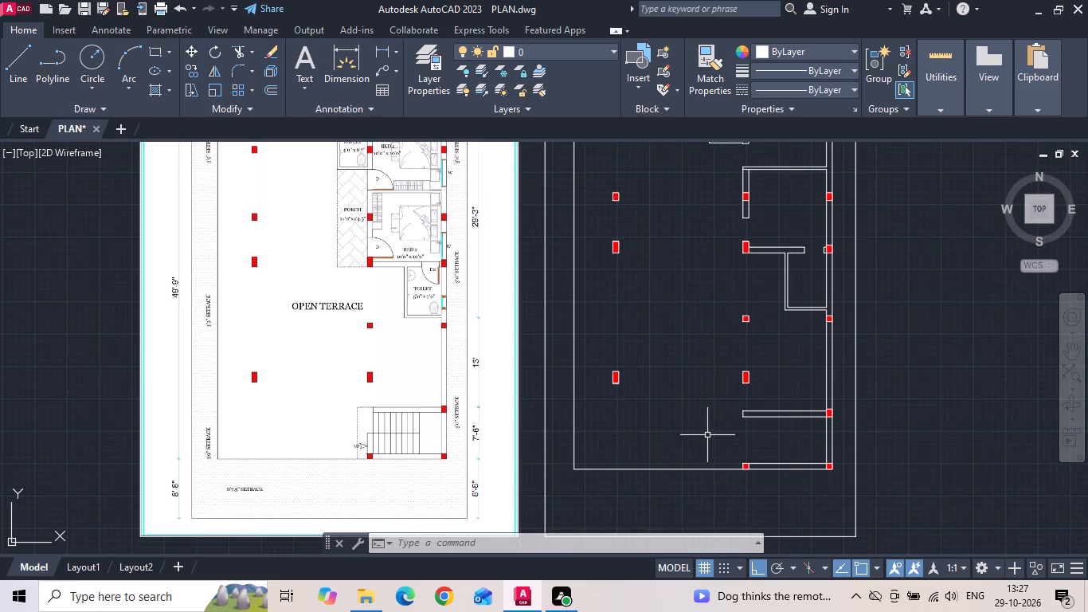
scroll(725, 430, down, 2)
scroll(551, 343, up, 2)
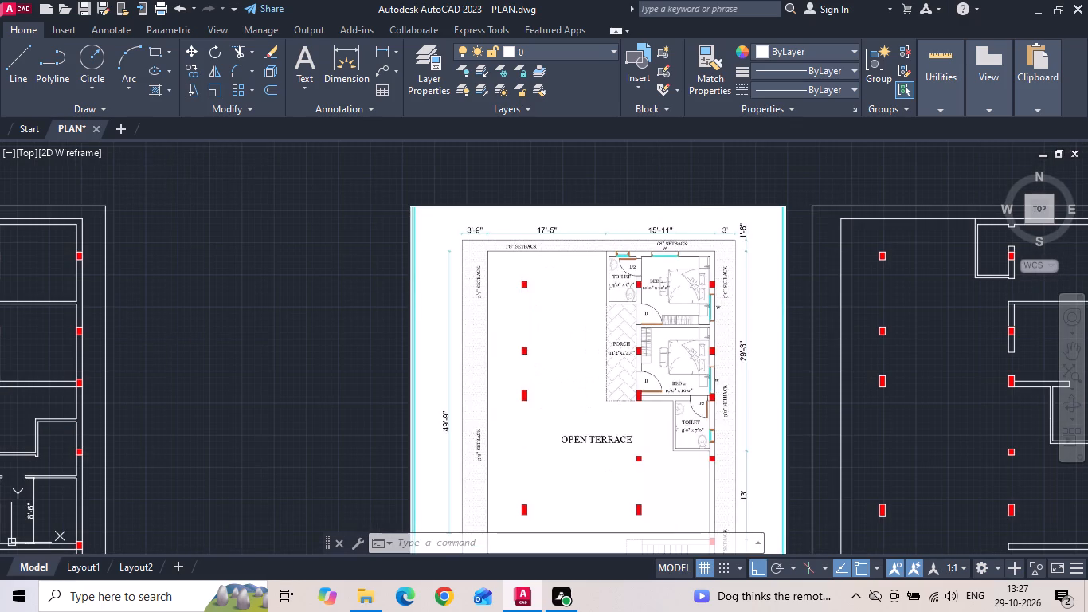
Erase the leftover 8'-6" dimension in Bed 2 of the middle wall plan.
scroll(775, 290, down, 2)
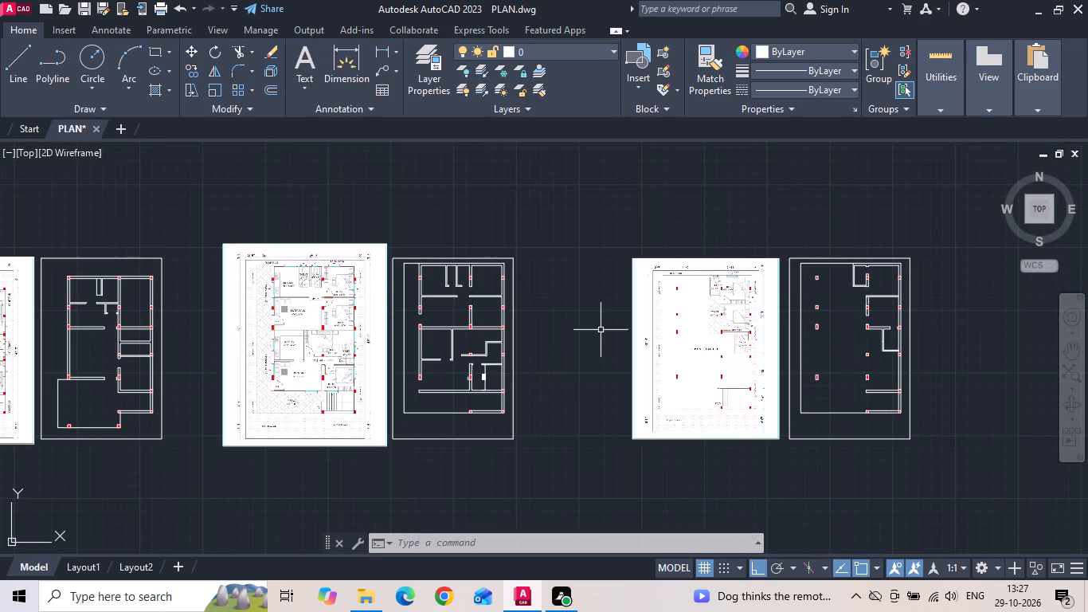
scroll(437, 332, up, 2)
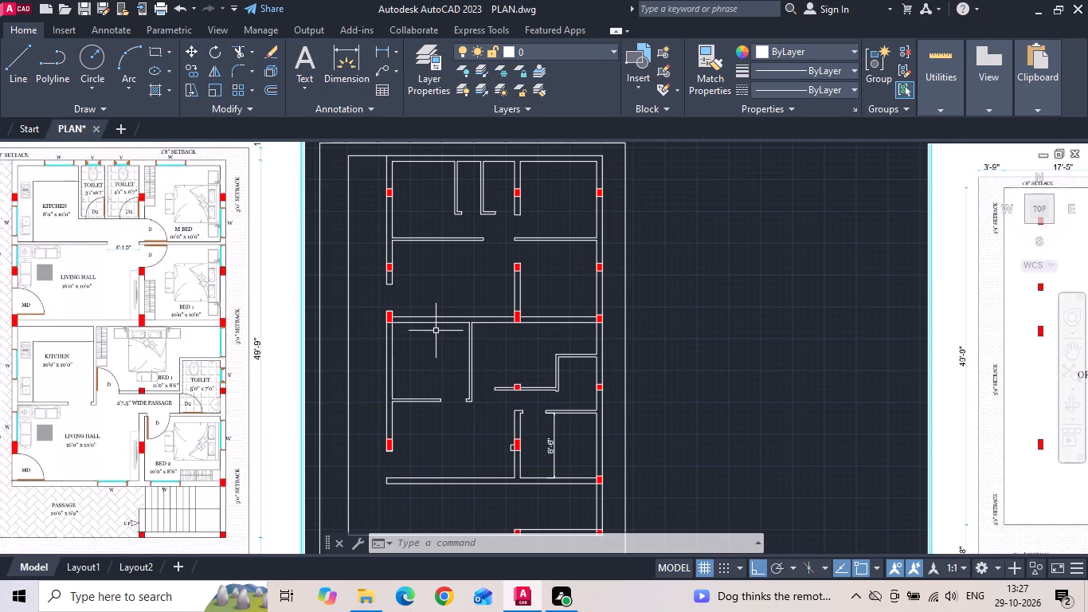
scroll(562, 461, up, 1)
click(554, 445)
click(539, 410)
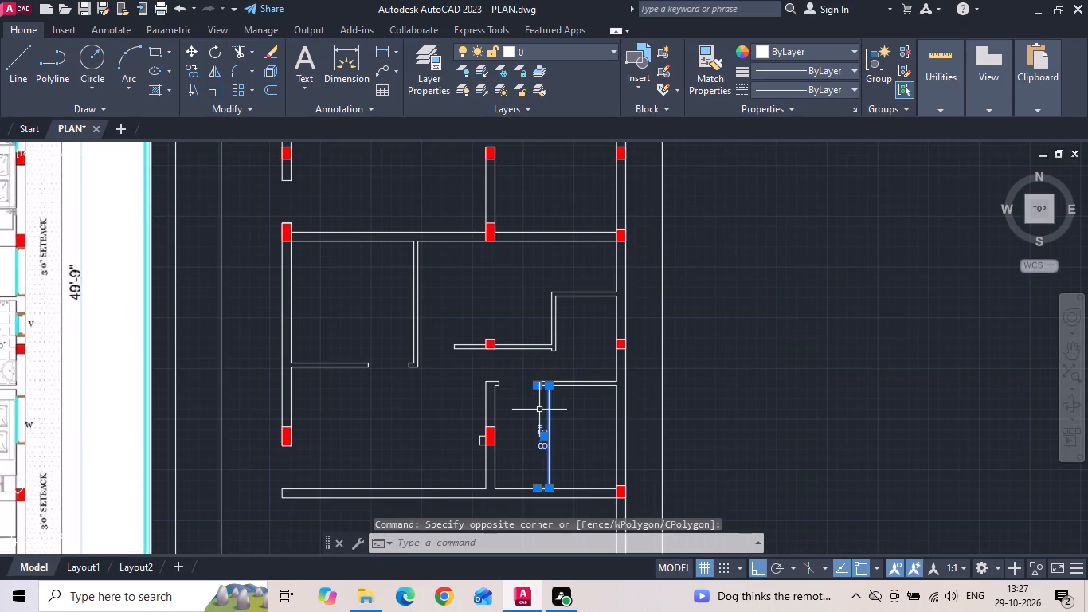
key(Delete)
Compare the car-parking floor's wall plan with its reference plan, checking the door openings around the M Bed and dining area.
scroll(808, 292, down, 3)
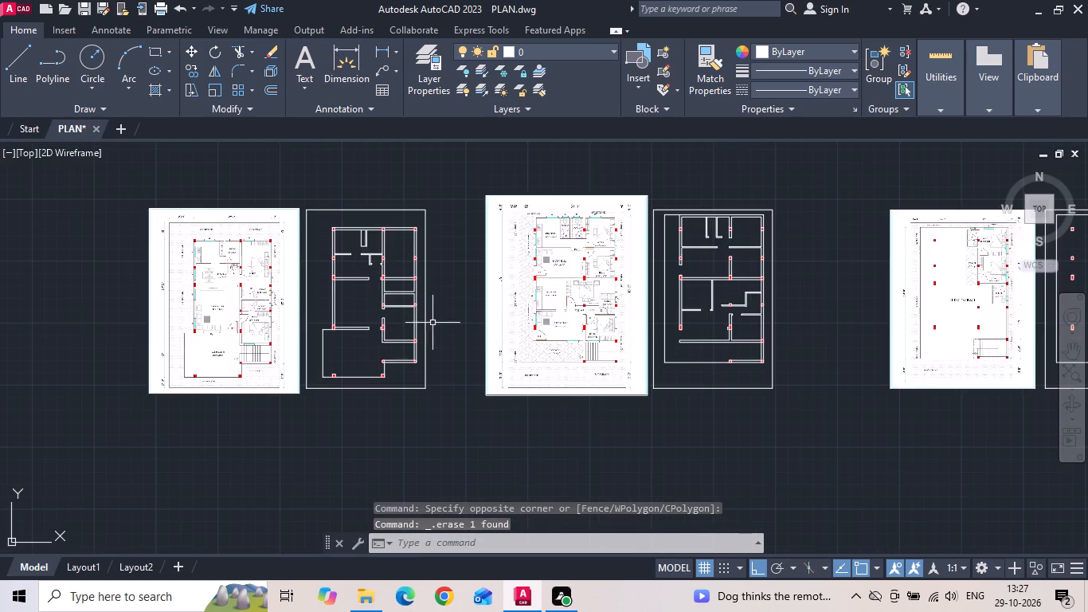
scroll(407, 309, up, 3)
scroll(505, 355, down, 1)
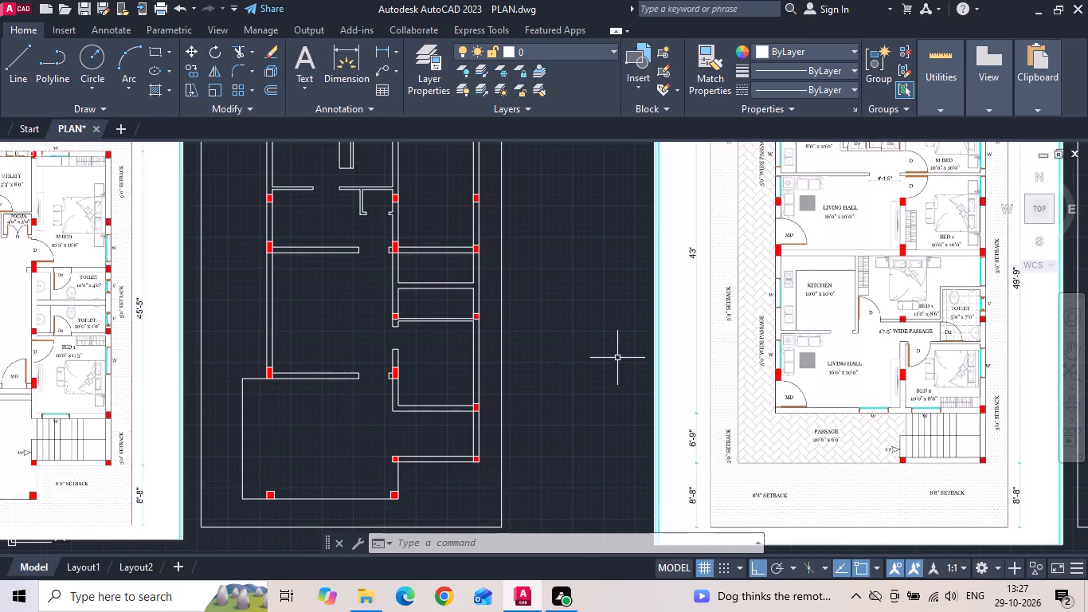
scroll(617, 358, down, 1)
middle_drag(697, 367, 553, 379)
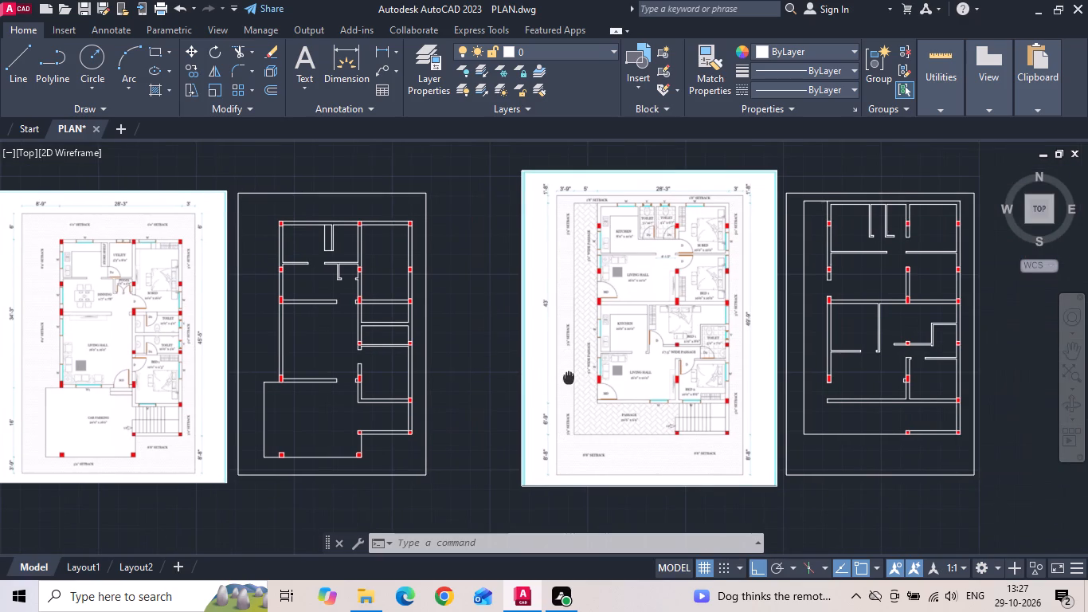
middle_drag(553, 379, 757, 379)
scroll(315, 287, up, 1)
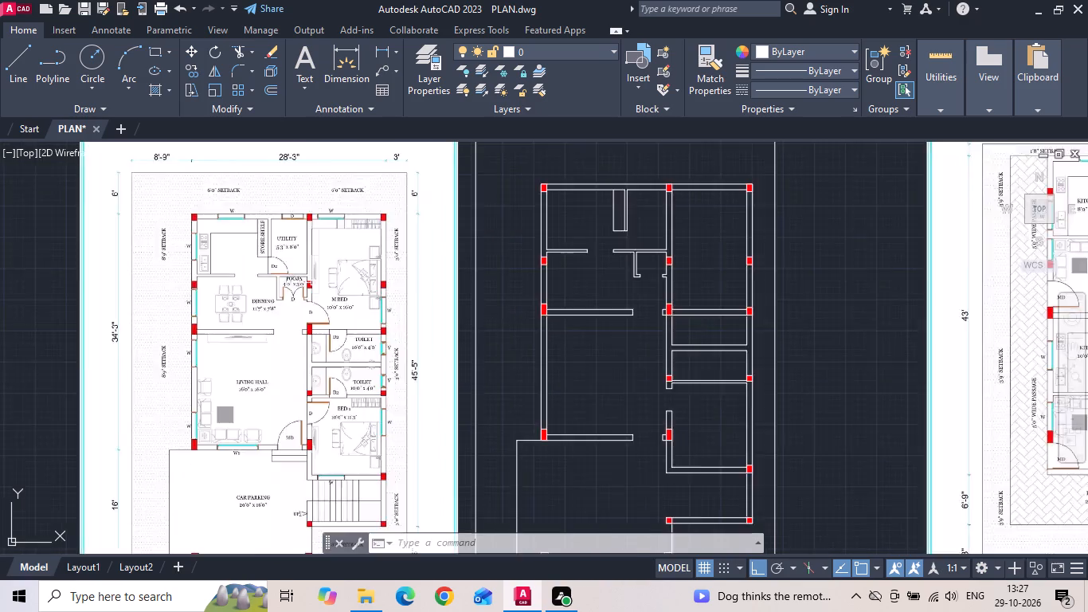
scroll(313, 283, up, 1)
middle_drag(315, 282, 363, 339)
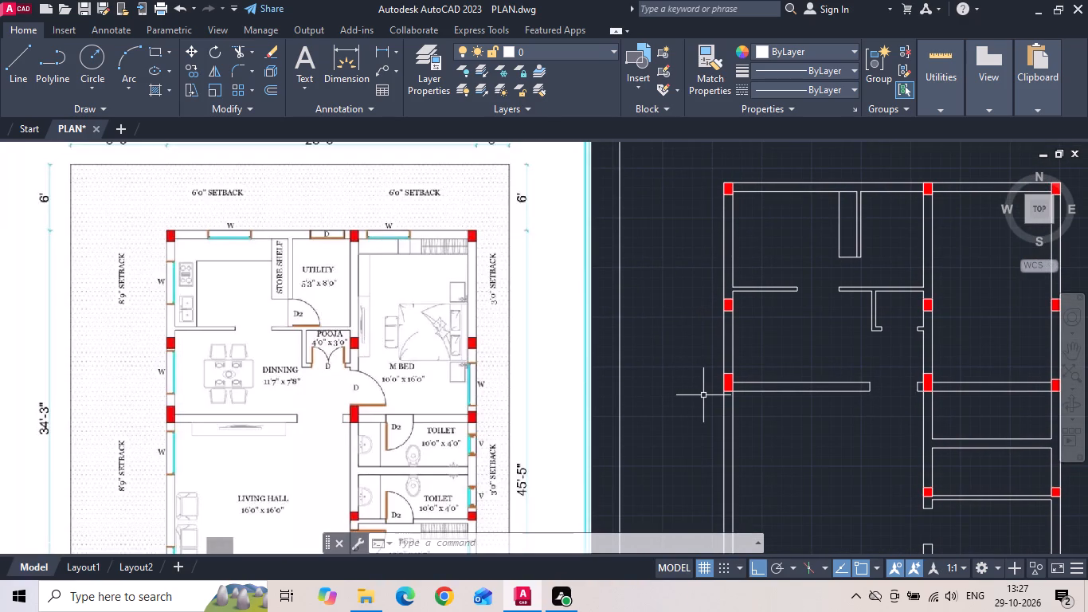
Draw a short horizontal line into the M Bed from the upper corner of the column beside its doorway, and offset it 3' upward.
scroll(960, 348, up, 2)
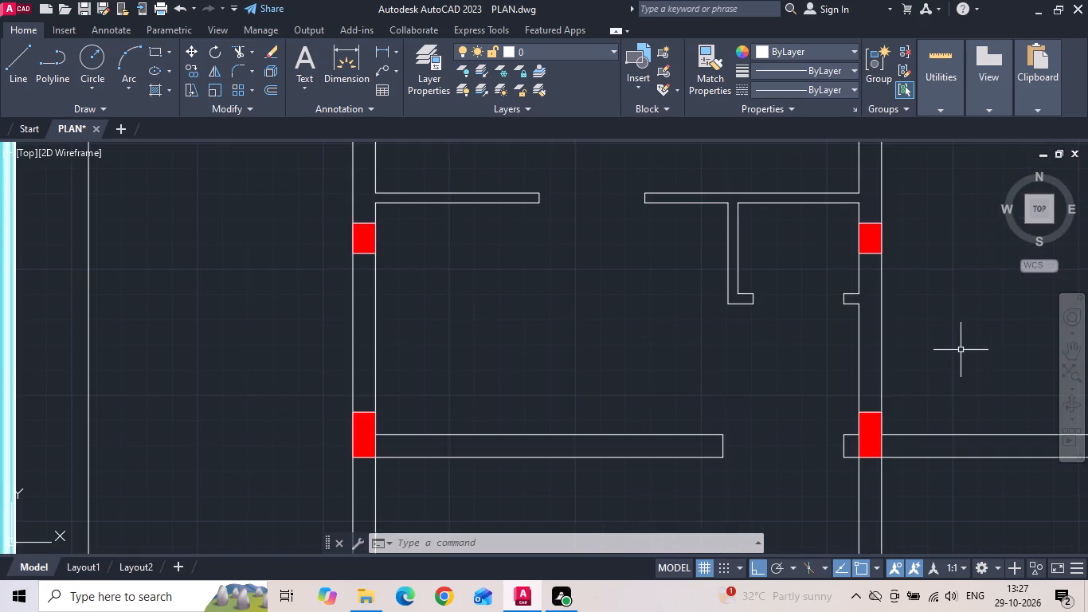
middle_drag(902, 359, 744, 359)
text(l)
key(space)
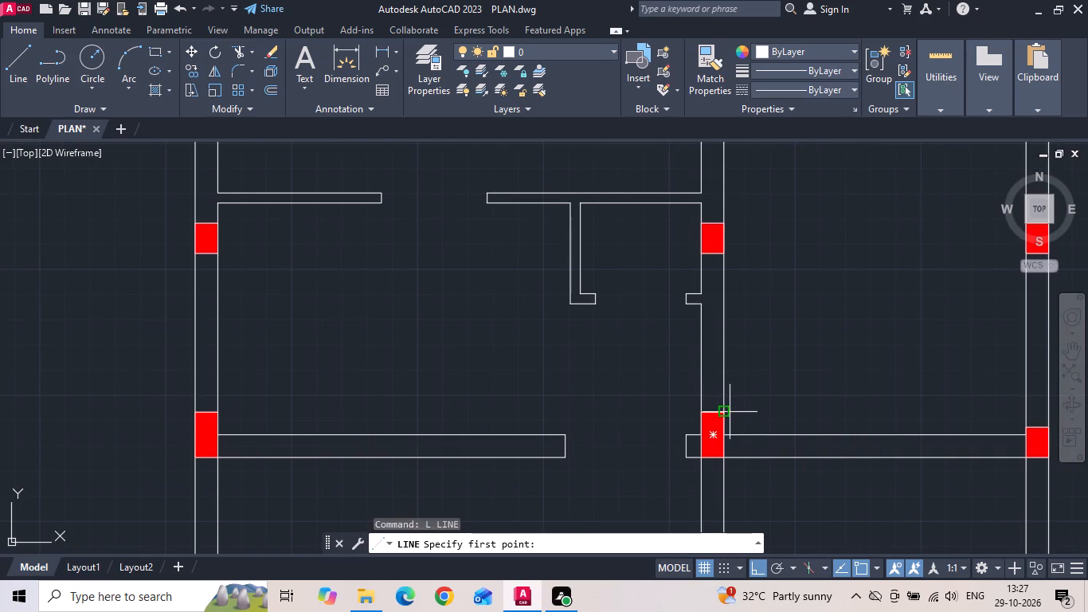
click(730, 412)
click(816, 402)
key(Escape)
text(o)
key(space)
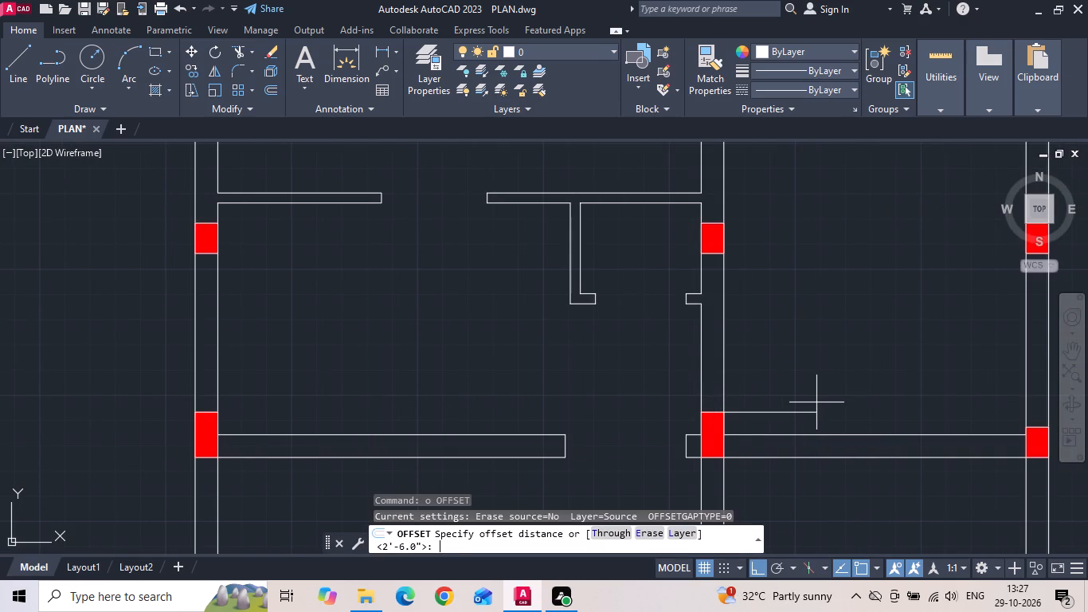
text(3')
key(Return)
click(761, 412)
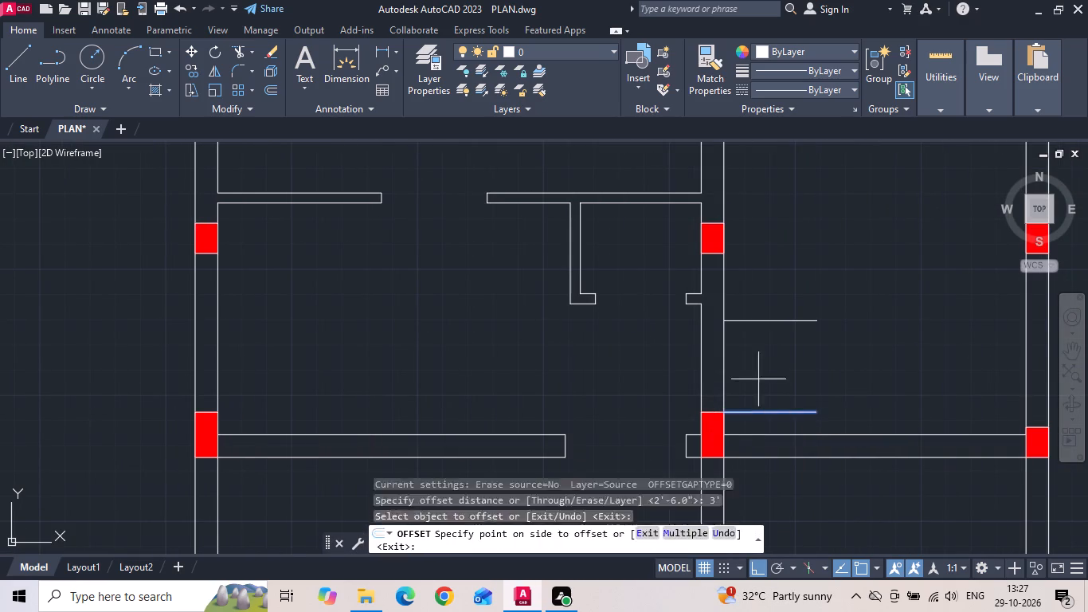
click(758, 379)
key(Escape)
Extend both M Bed jamb lines across the wall between the dining area and the bedroom.
key(e)
key(x)
key(space)
drag(757, 422, 753, 366)
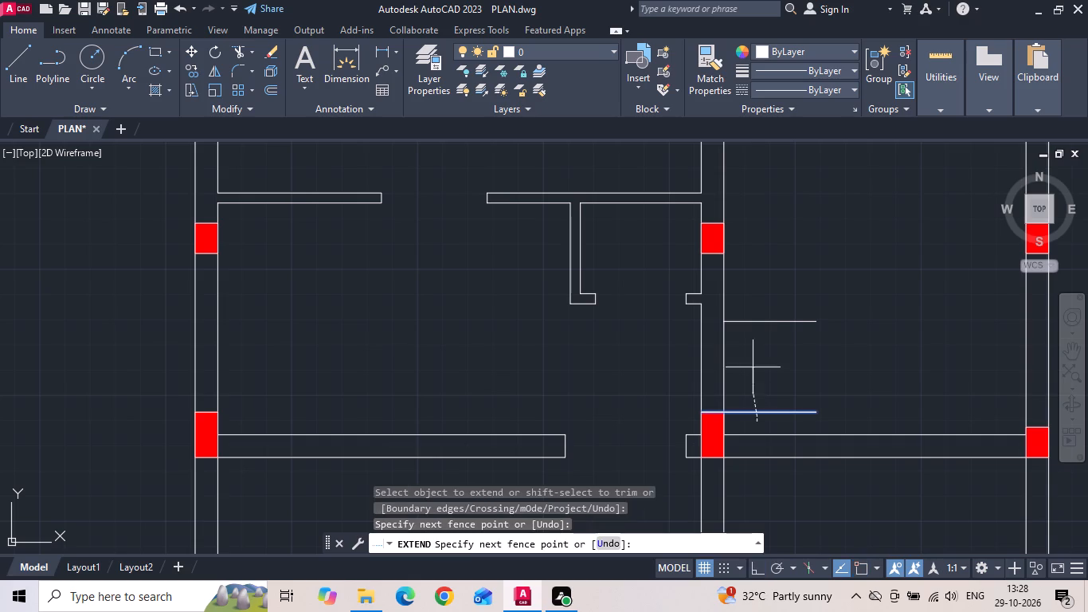
drag(753, 366, 751, 312)
key(Escape)
Trim the wall lines between the jambs and the jamb lines' excess inside the M Bed to open its doorway.
key(t)
key(r)
key(space)
drag(688, 374, 757, 339)
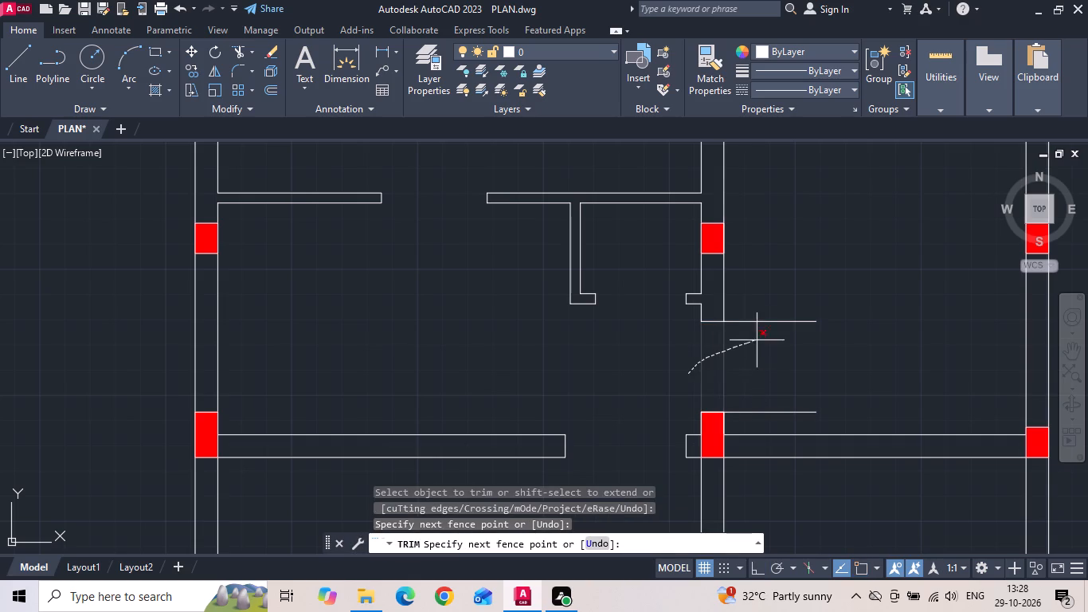
drag(757, 339, 758, 432)
scroll(764, 284, down, 2)
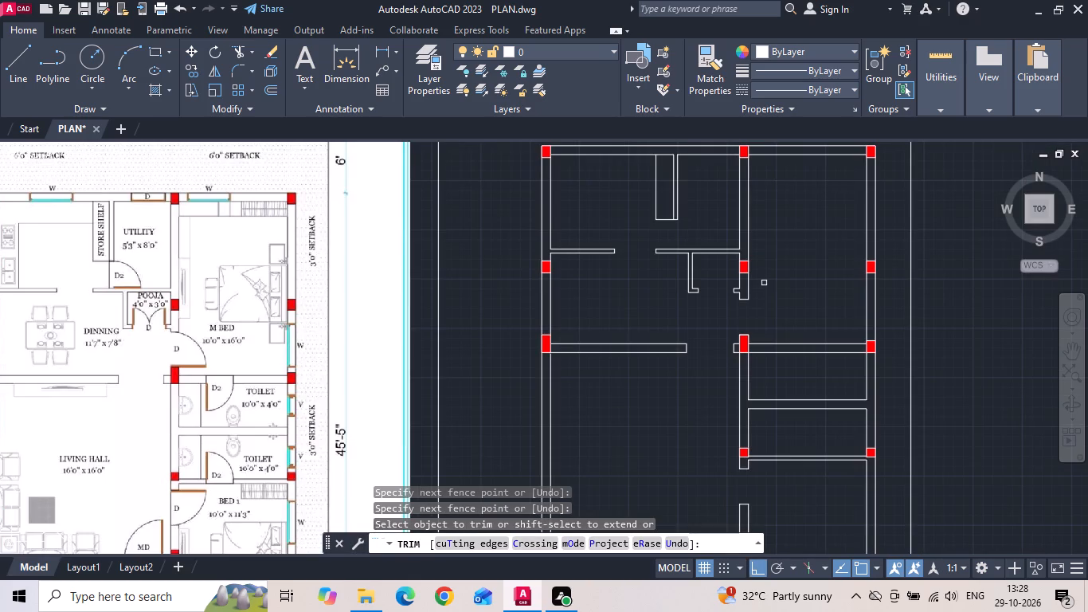
key(Escape)
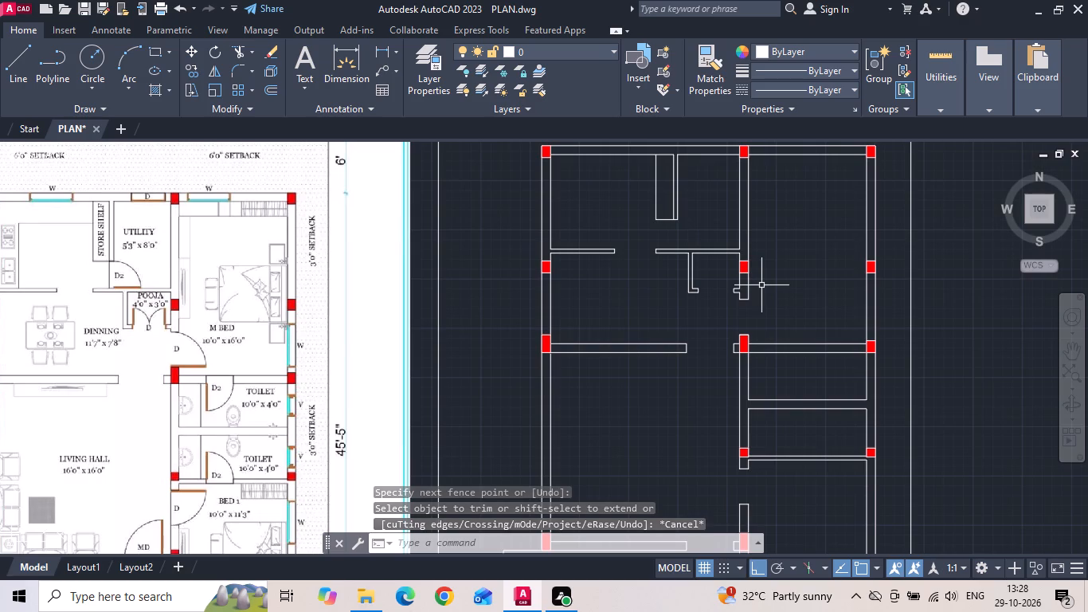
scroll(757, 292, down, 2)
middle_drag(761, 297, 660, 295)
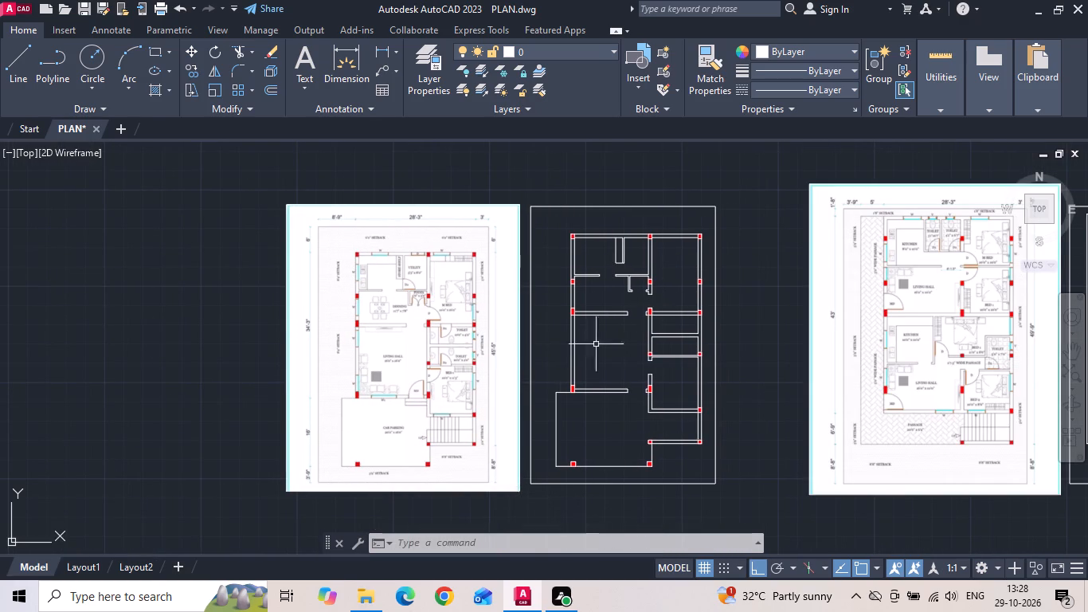
Save the drawing.
scroll(628, 403, up, 1)
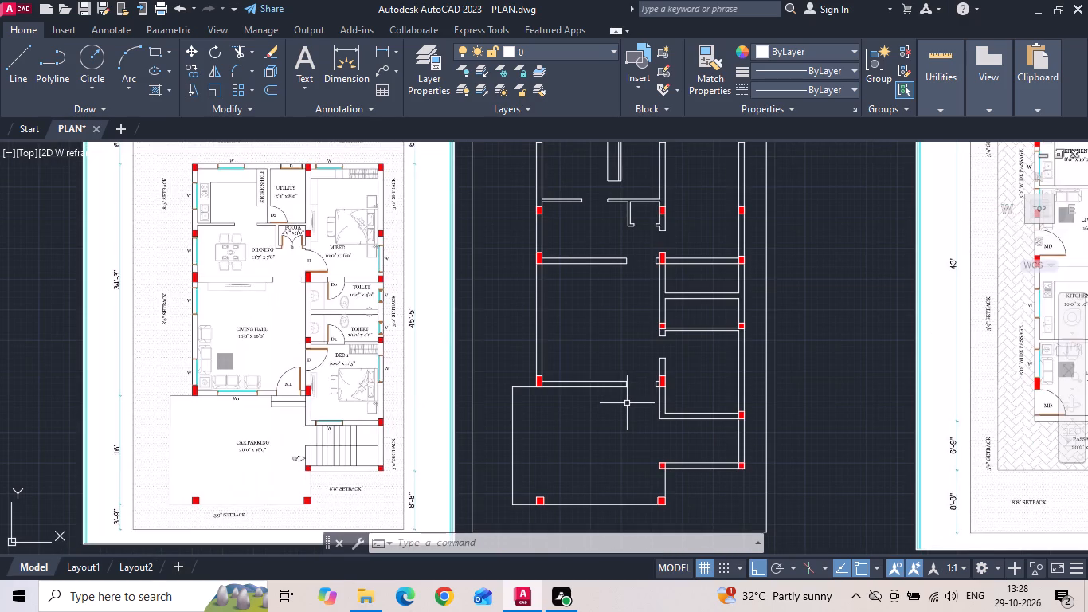
key(Escape)
key(ctrl+s)
key(ctrl+s)
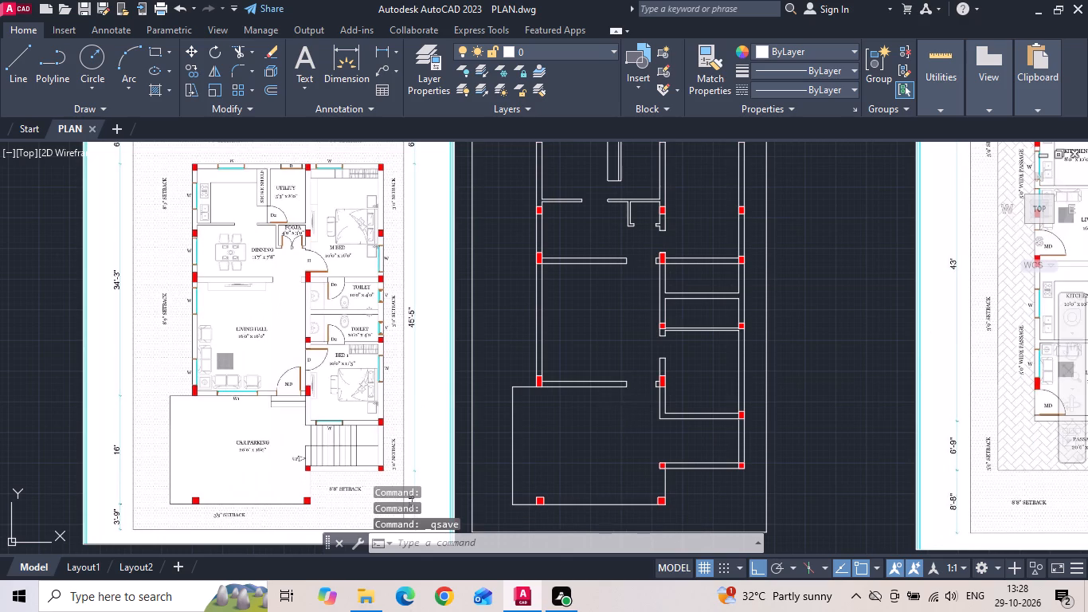
key(ctrl+s)
Copy the lower toilet's inner wall line on the living hall side 3' into the toilet.
scroll(274, 351, up, 2)
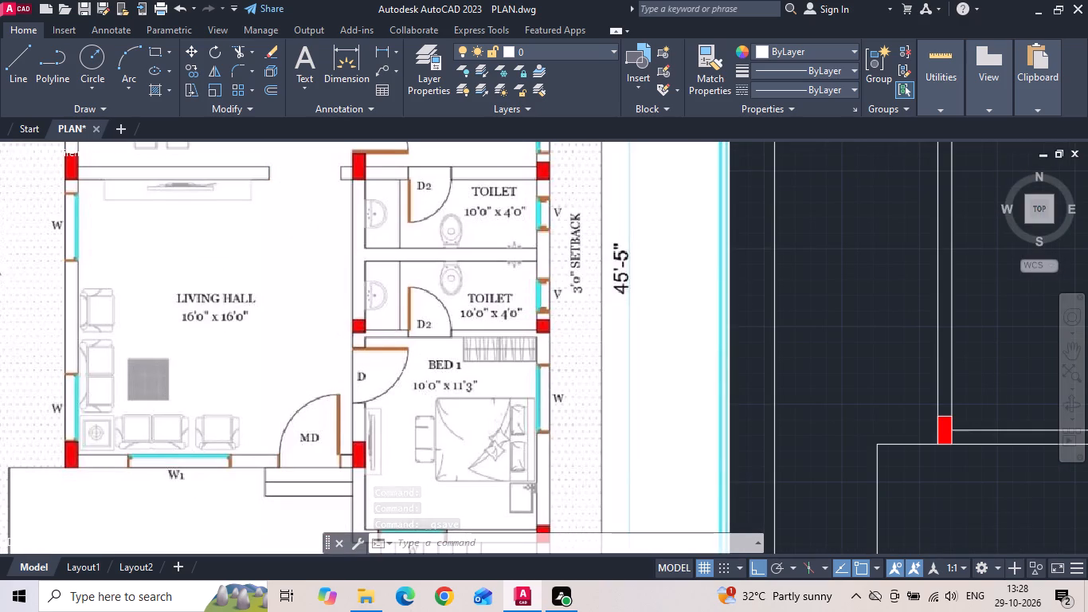
scroll(355, 382, down, 1)
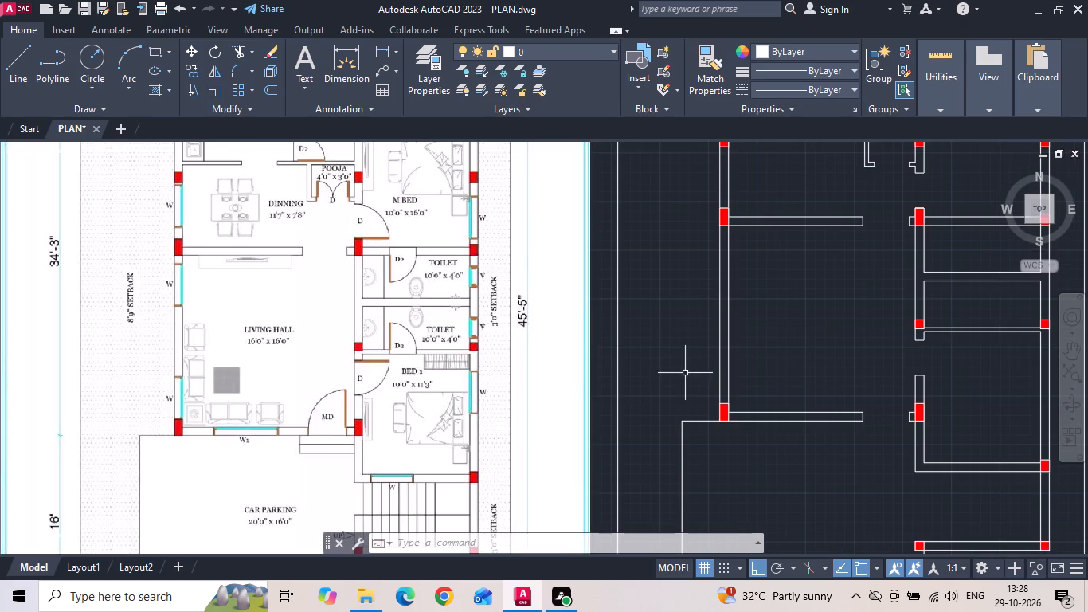
middle_drag(682, 372, 388, 374)
scroll(727, 317, up, 3)
drag(406, 302, 385, 302)
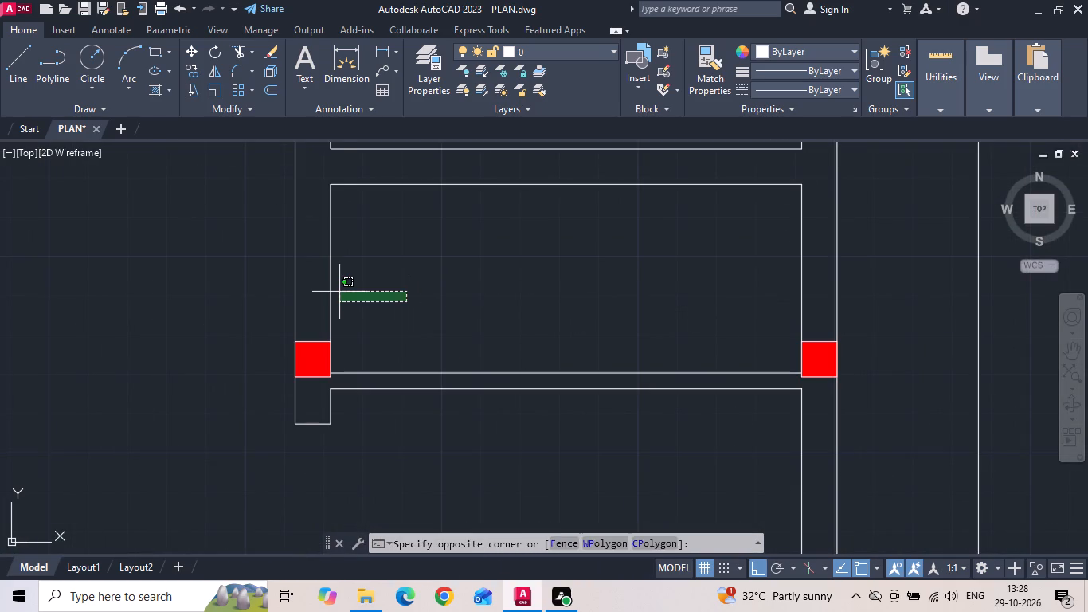
click(315, 284)
right_click(314, 284)
click(354, 303)
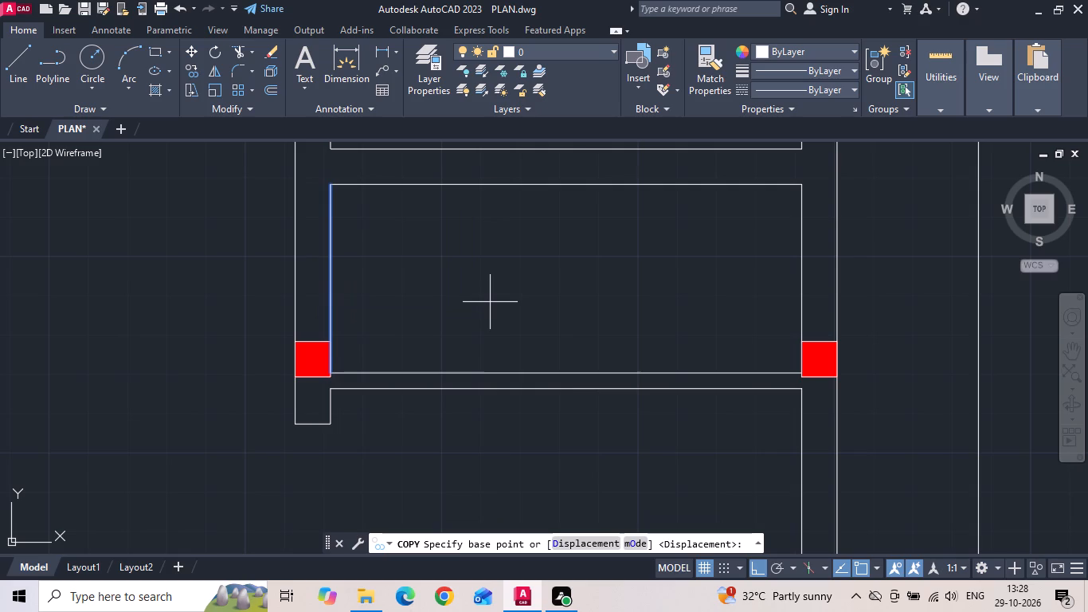
double_click(490, 302)
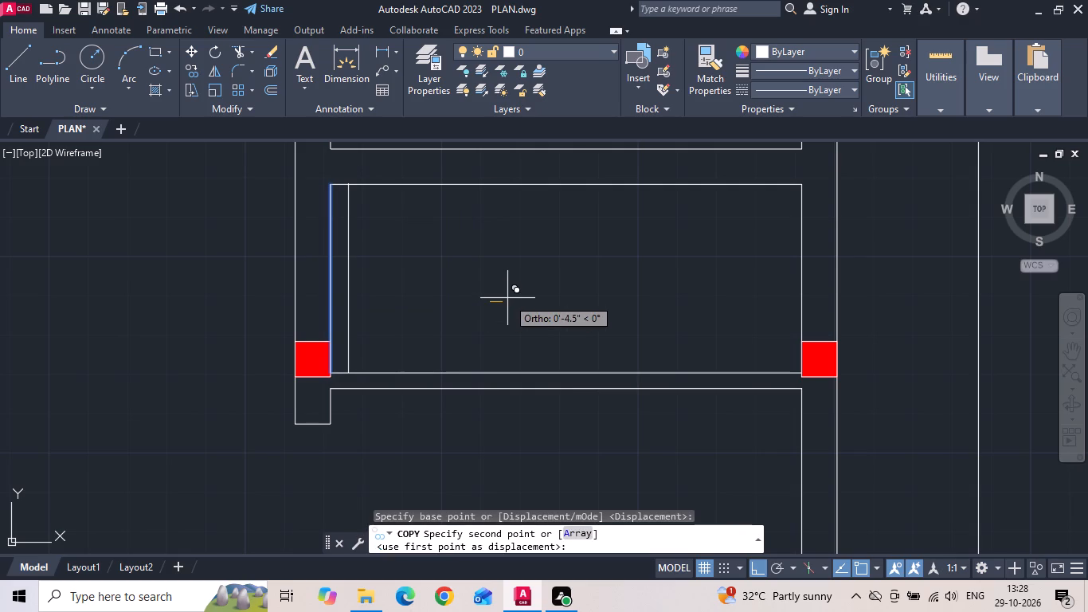
text(3')
key(Return)
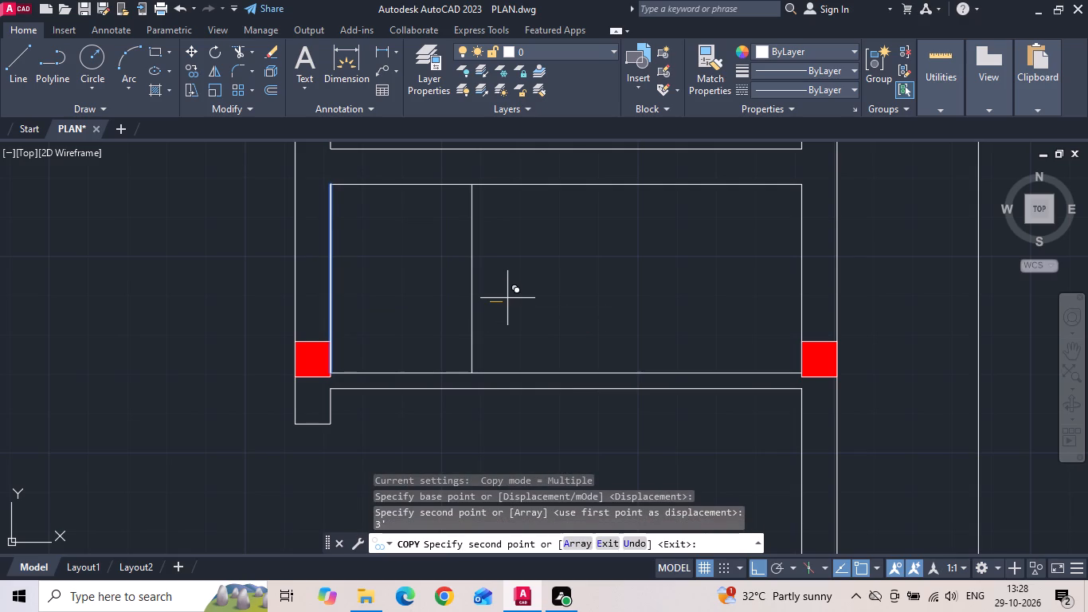
key(Escape)
Offset the copied line 2'6" toward the outer wall to mark the lower toilet's second door jamb.
text(o)
key(space)
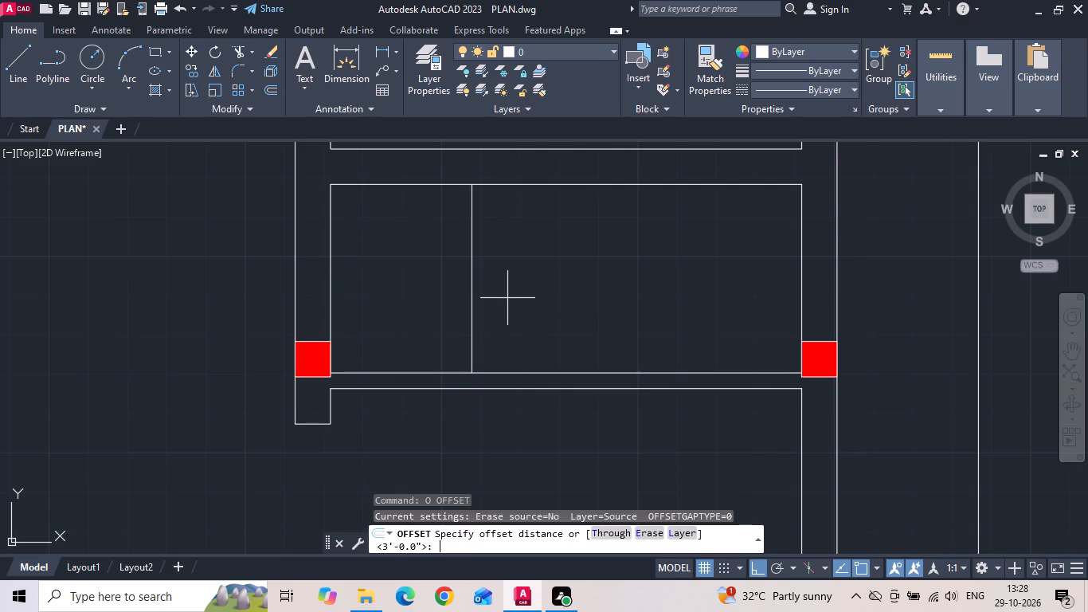
text(2'6)
key(space)
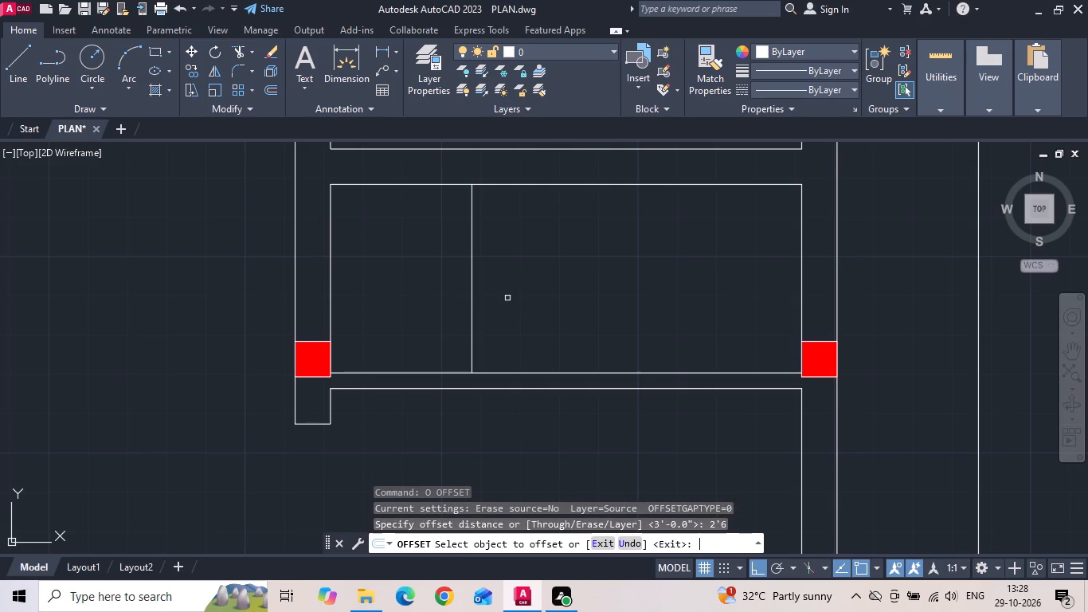
click(472, 348)
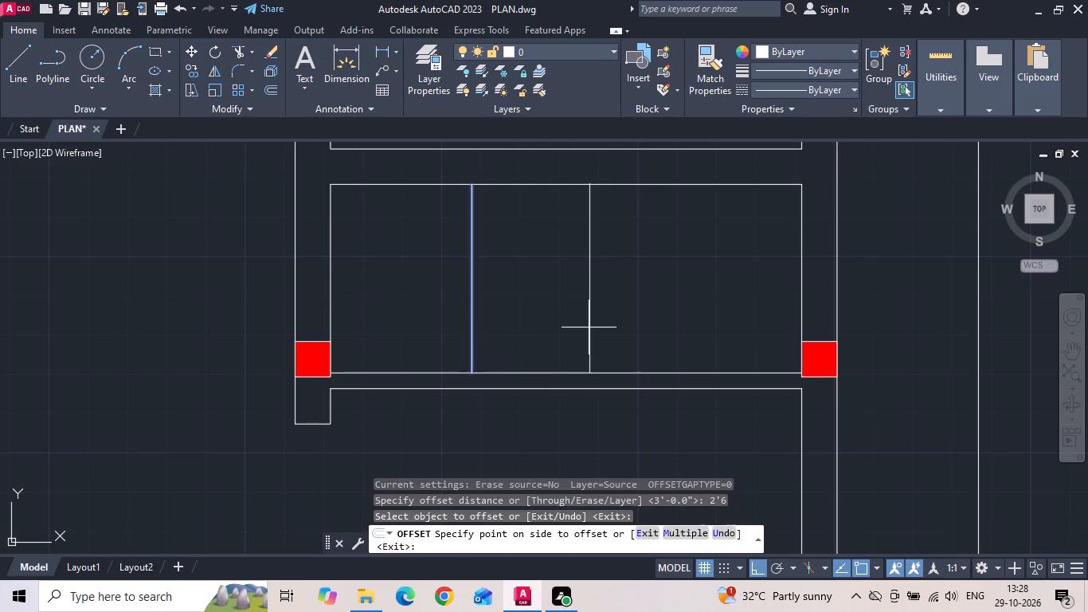
click(589, 328)
key(Escape)
Extend both jamb lines across the wall between the lower toilet and Bed 1.
text(ex)
key(space)
drag(641, 339, 479, 339)
click(478, 340)
click(458, 340)
key(Escape)
Trim the wall lines between the jambs and the jamb lines' excess inside the lower toilet to open its doorway.
text(tr)
key(space)
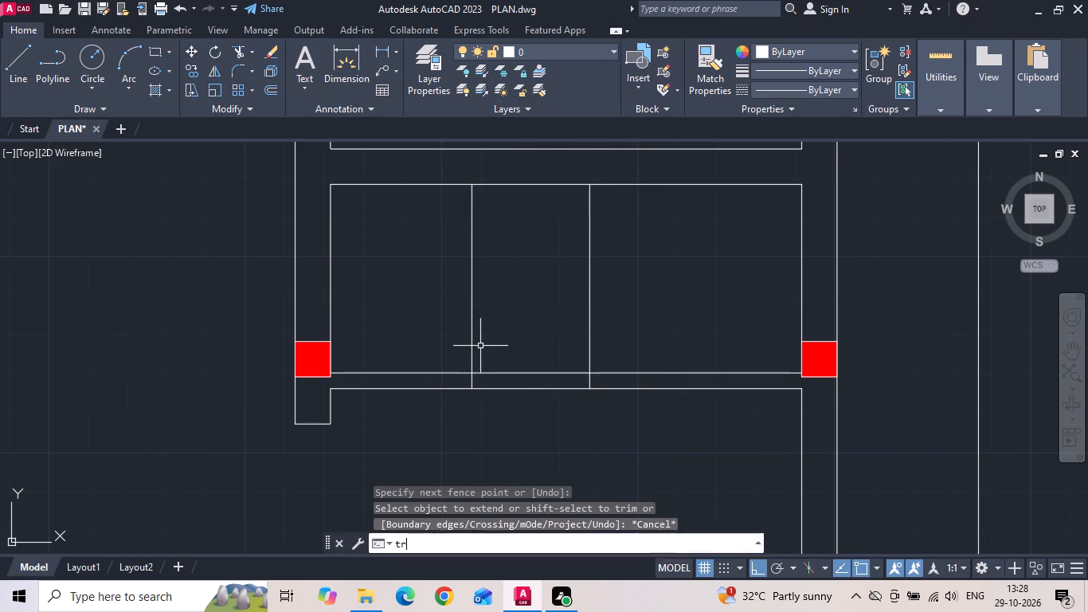
drag(454, 339, 546, 422)
scroll(544, 363, down, 2)
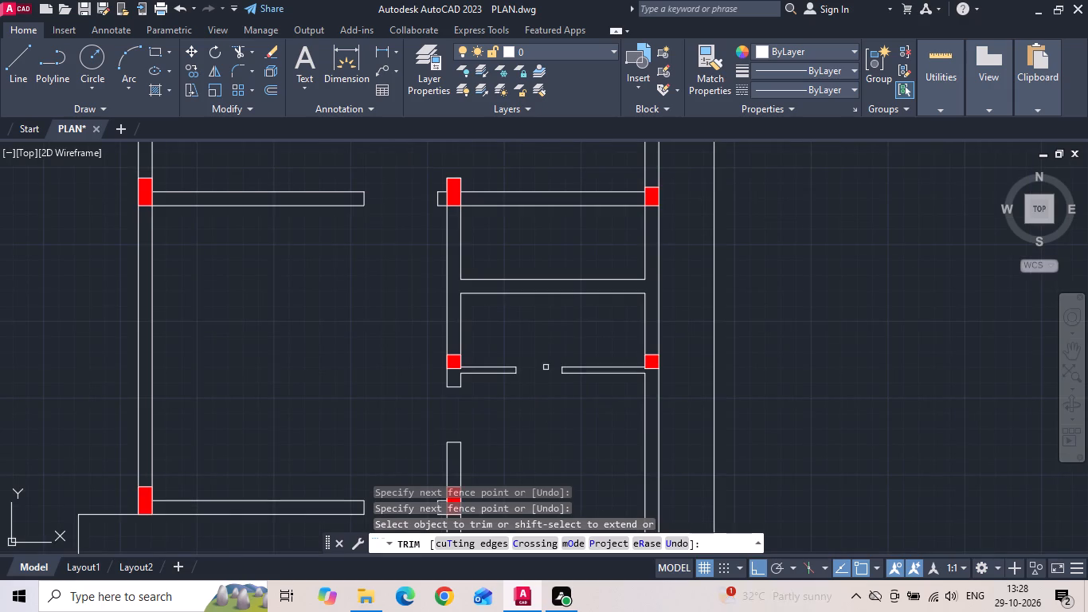
scroll(538, 395, down, 1)
middle_drag(538, 396, 582, 406)
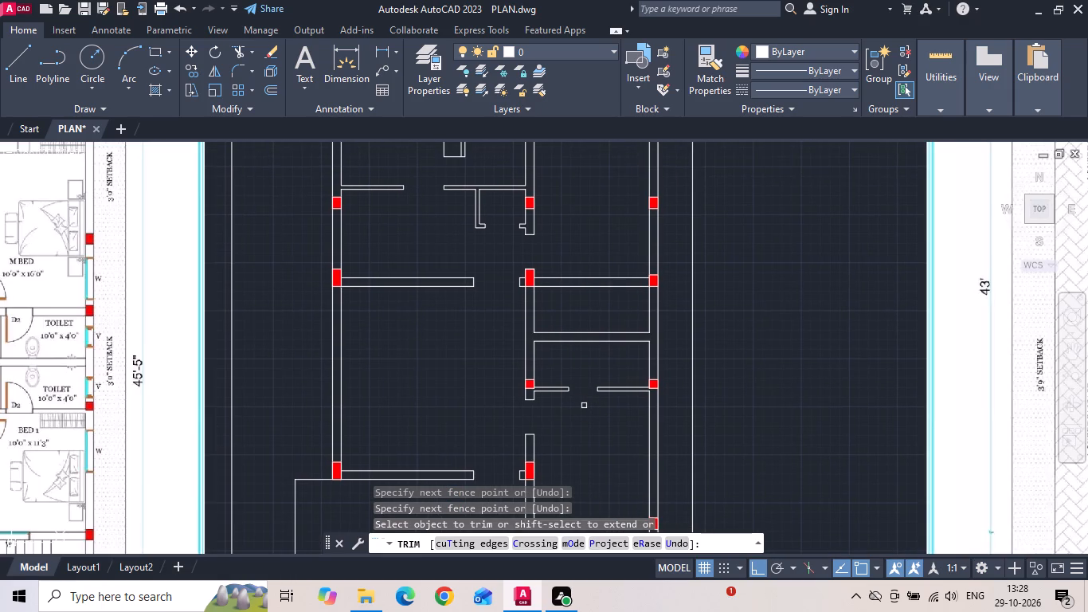
key(Escape)
Draw two vertical lines from the lower toilet doorway's jambs up past the wall between the upper toilet and the M Bed.
scroll(587, 370, up, 2)
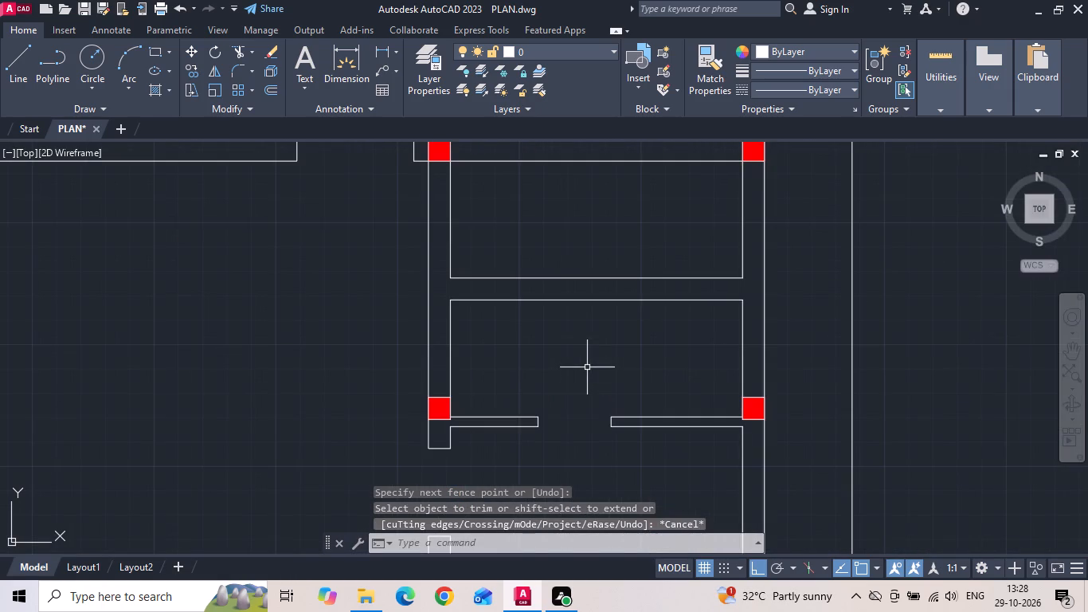
text(l)
key(space)
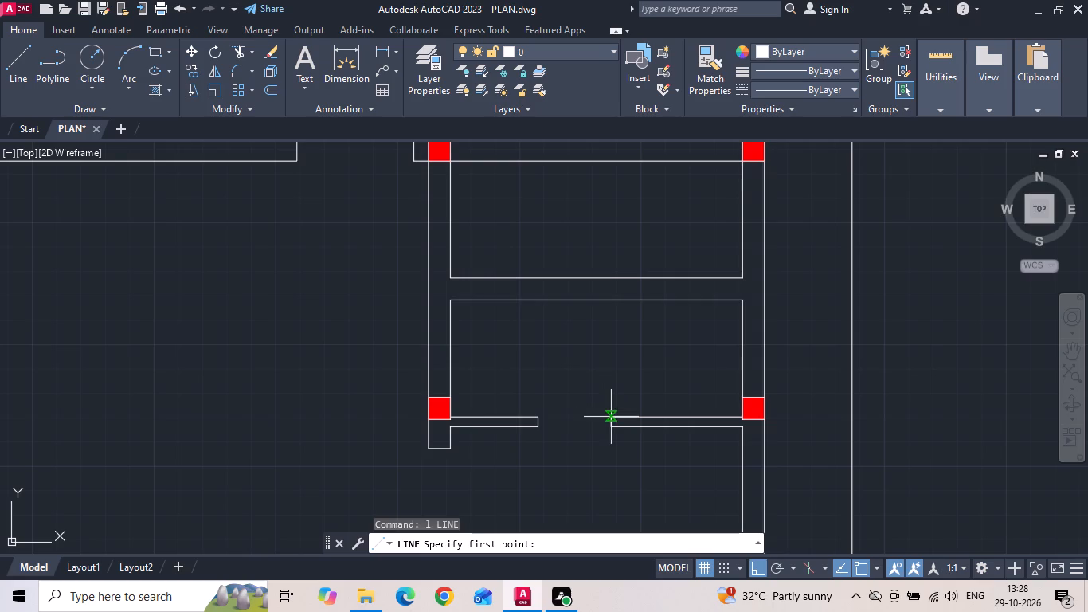
click(609, 414)
middle_drag(612, 274, 612, 341)
click(615, 178)
key(Escape)
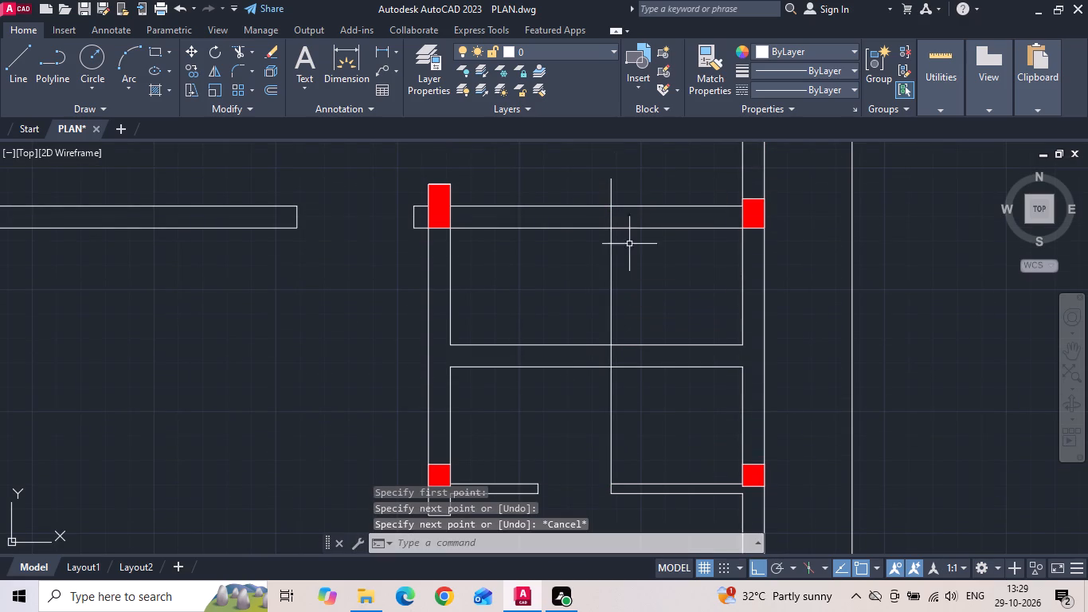
text(l)
key(space)
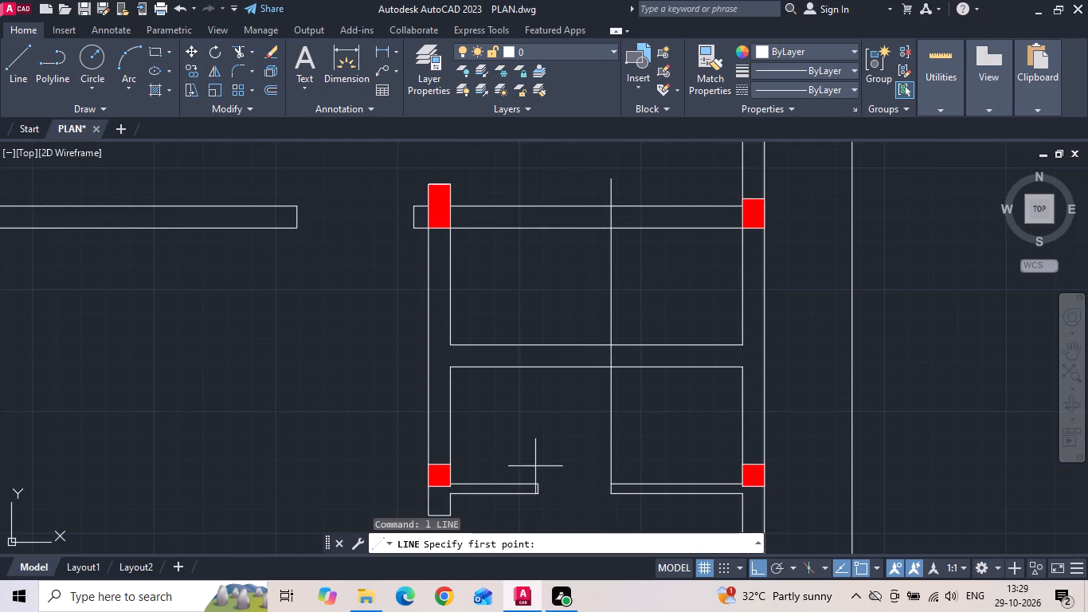
drag(537, 482, 540, 447)
click(585, 179)
key(Escape)
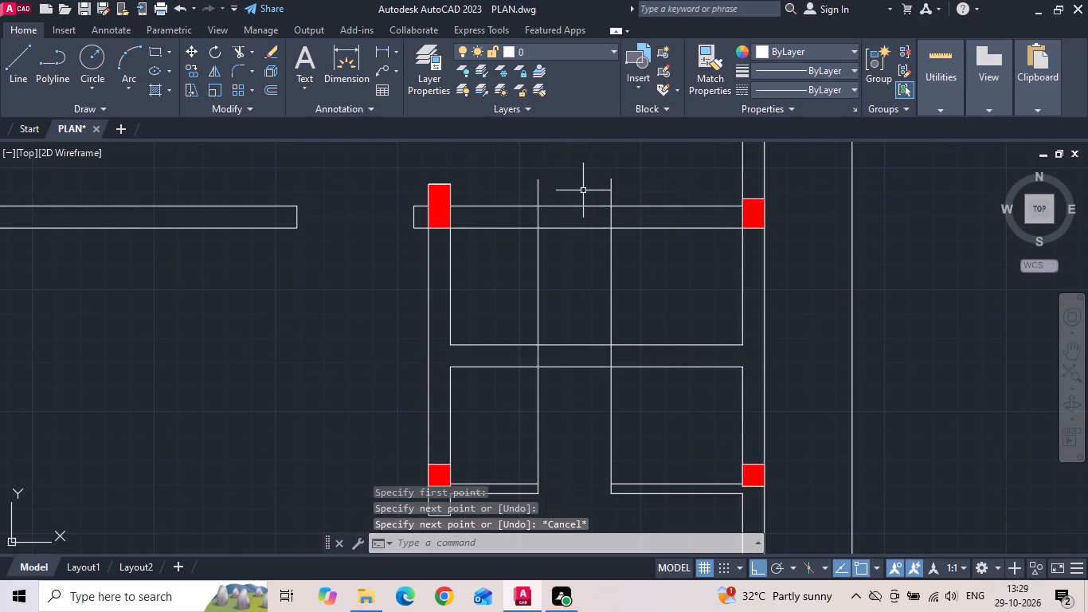
Trim the wall between the vertical lines to open the upper toilet's doorway, and clear the lines' remainders through both toilets.
text(tr)
key(space)
drag(522, 195, 648, 194)
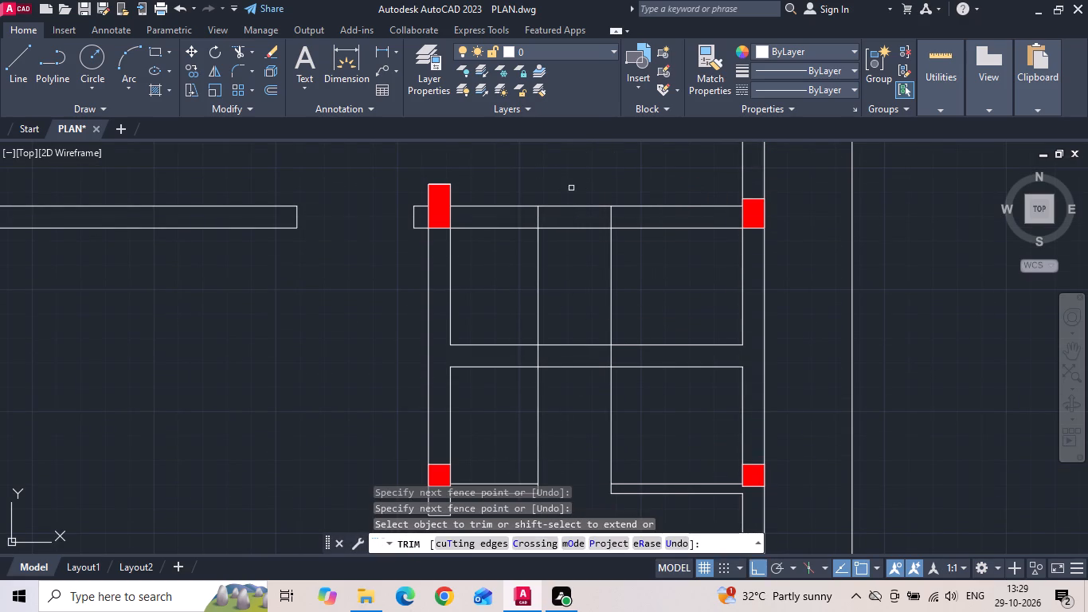
drag(573, 188, 659, 285)
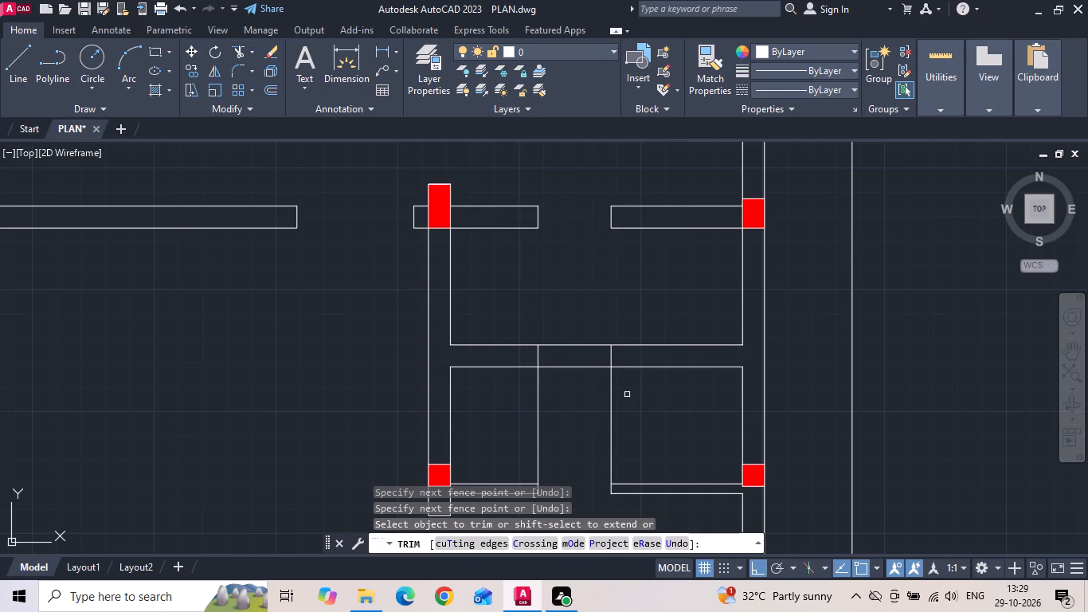
drag(628, 399, 538, 422)
drag(521, 405, 569, 404)
drag(531, 355, 624, 356)
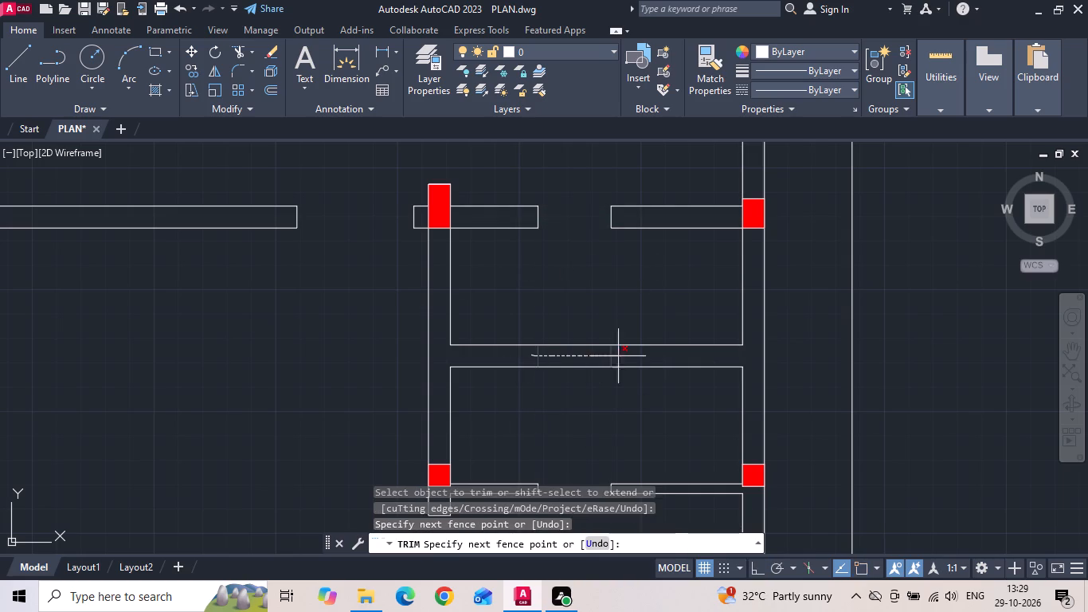
drag(624, 356, 667, 355)
scroll(623, 305, down, 1)
key(Escape)
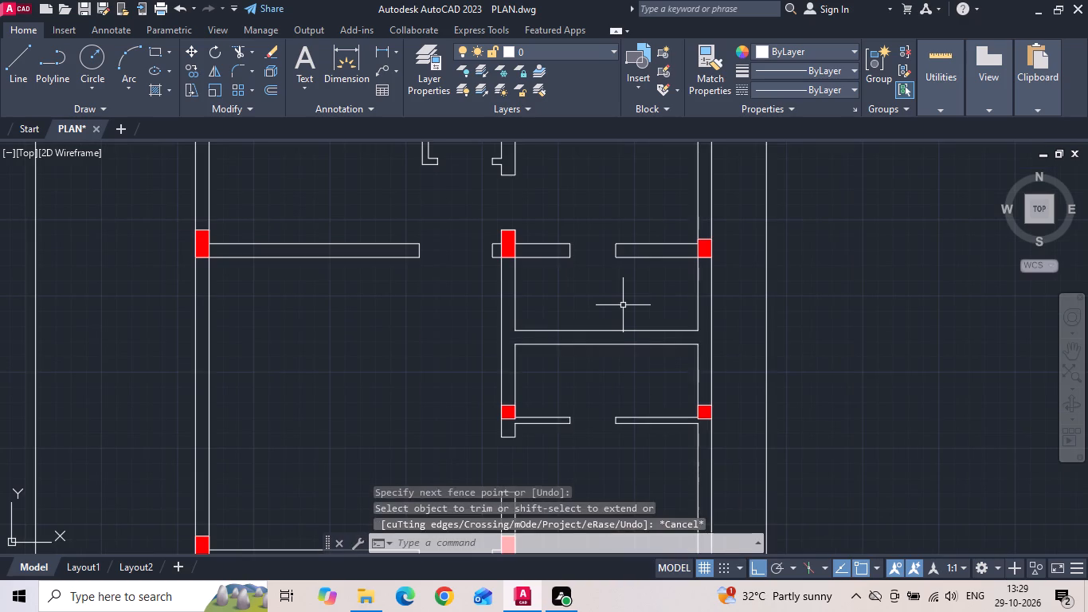
Save the drawing.
key(ctrl+s)
key(ctrl+s)
key(ctrl+s)
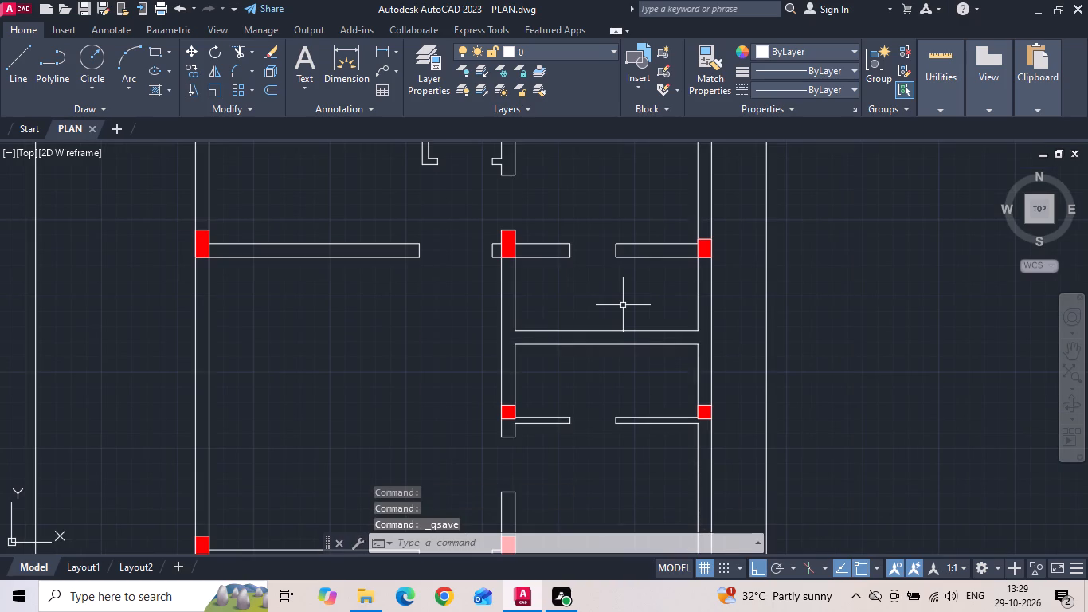
Compare the staircase area below Bed 1 with the reference plan, saving the drawing along the way.
scroll(623, 305, down, 1)
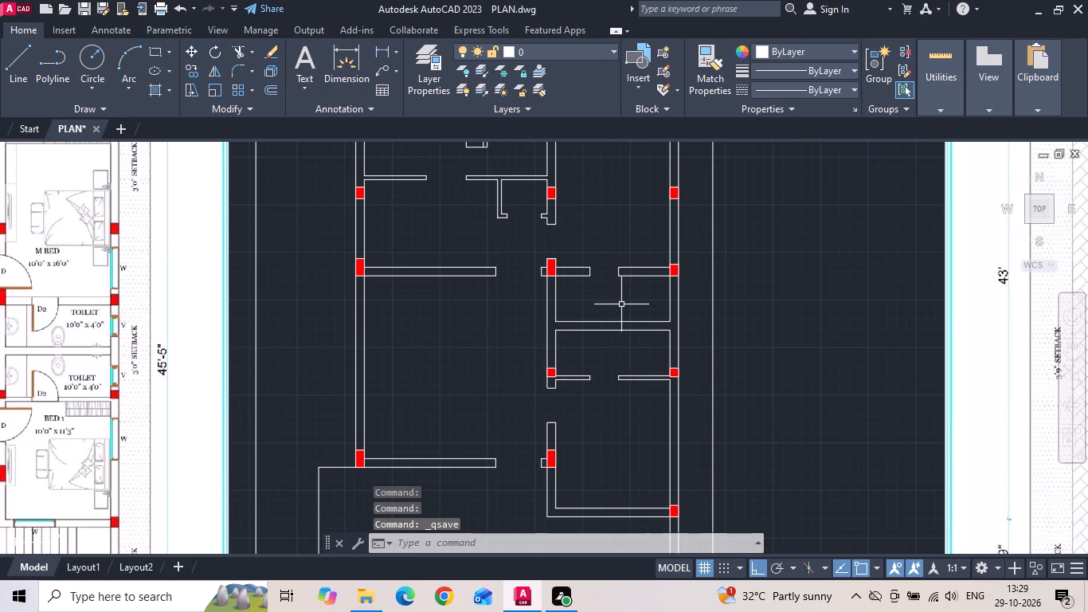
scroll(621, 304, down, 1)
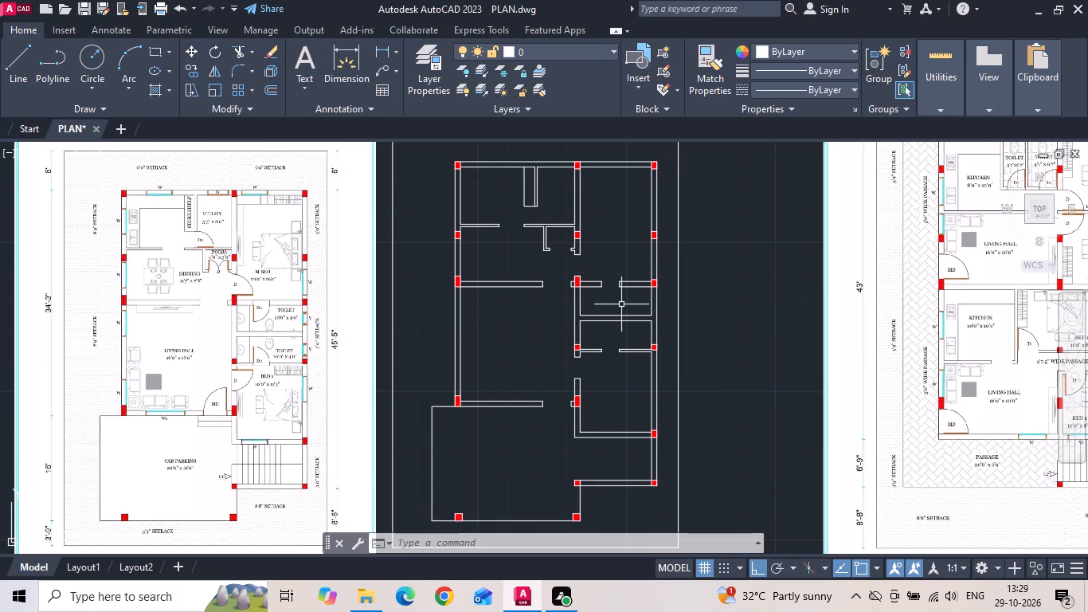
scroll(613, 478, up, 2)
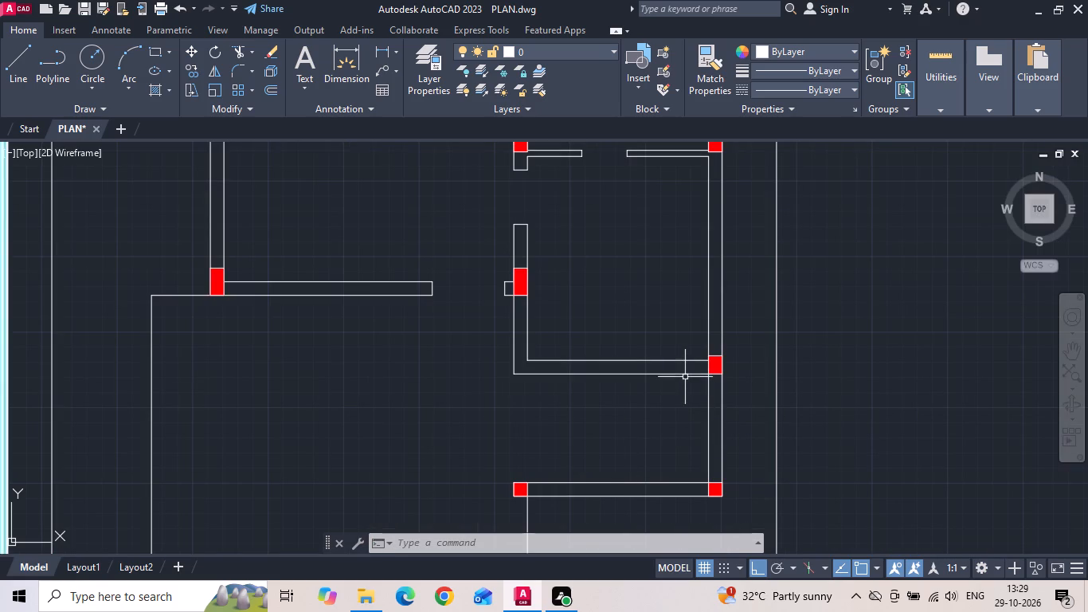
scroll(809, 376, down, 2)
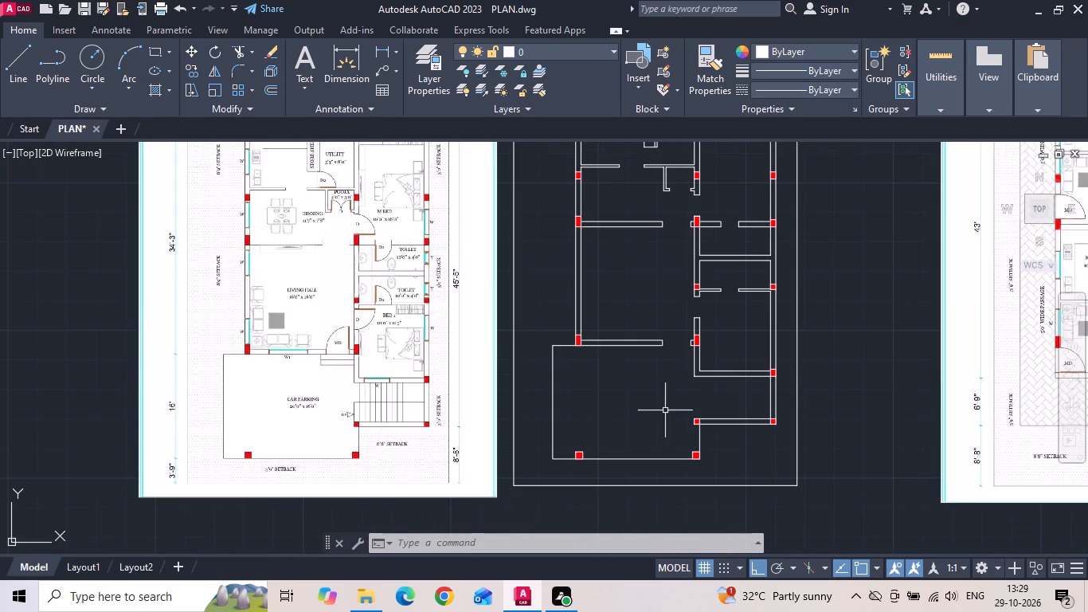
scroll(377, 420, up, 2)
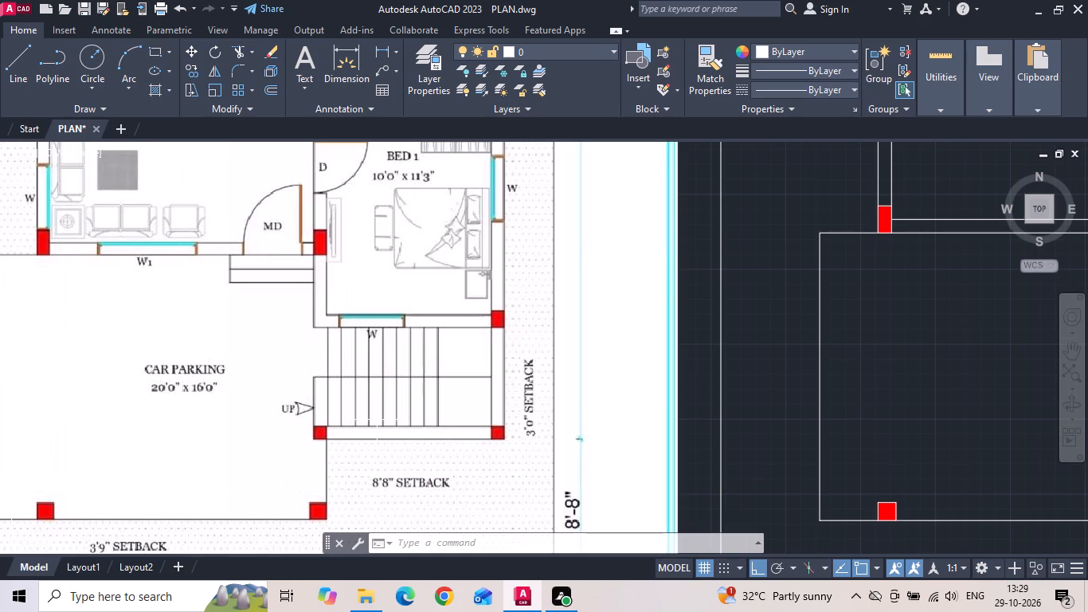
key(ctrl+s)
scroll(276, 256, down, 1)
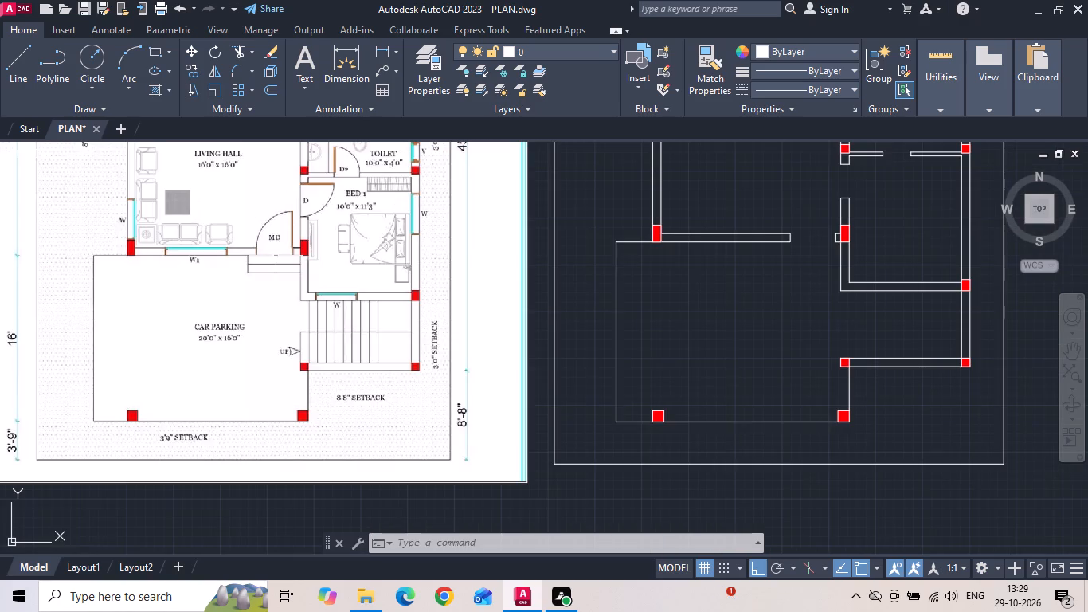
scroll(883, 350, up, 2)
middle_drag(876, 351, 712, 366)
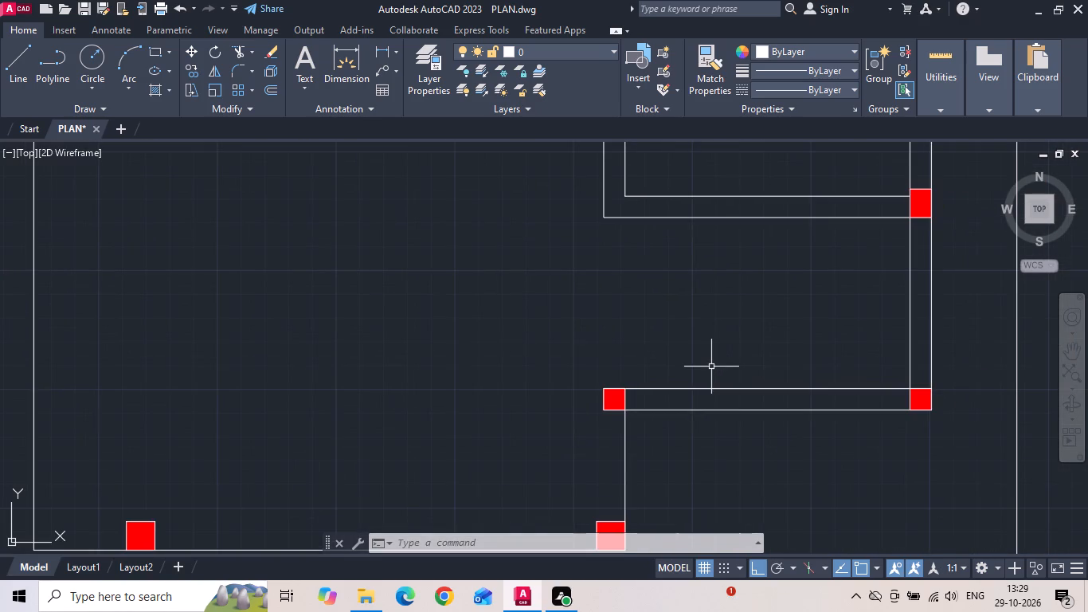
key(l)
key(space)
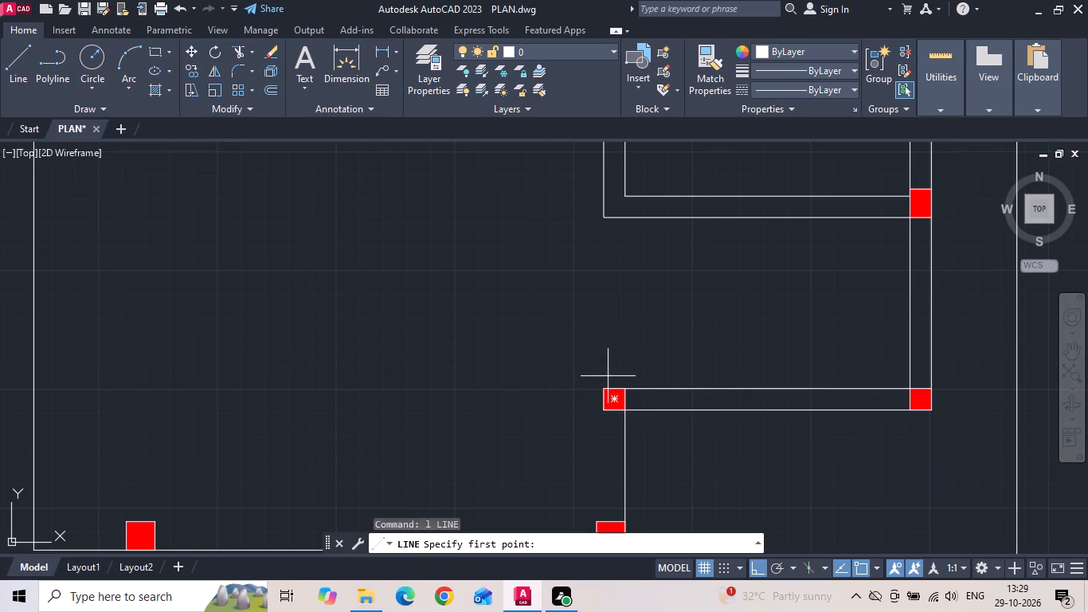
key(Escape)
Measure the clear gap between Bed 1's lower wall and the staircase's lower wall.
click(389, 57)
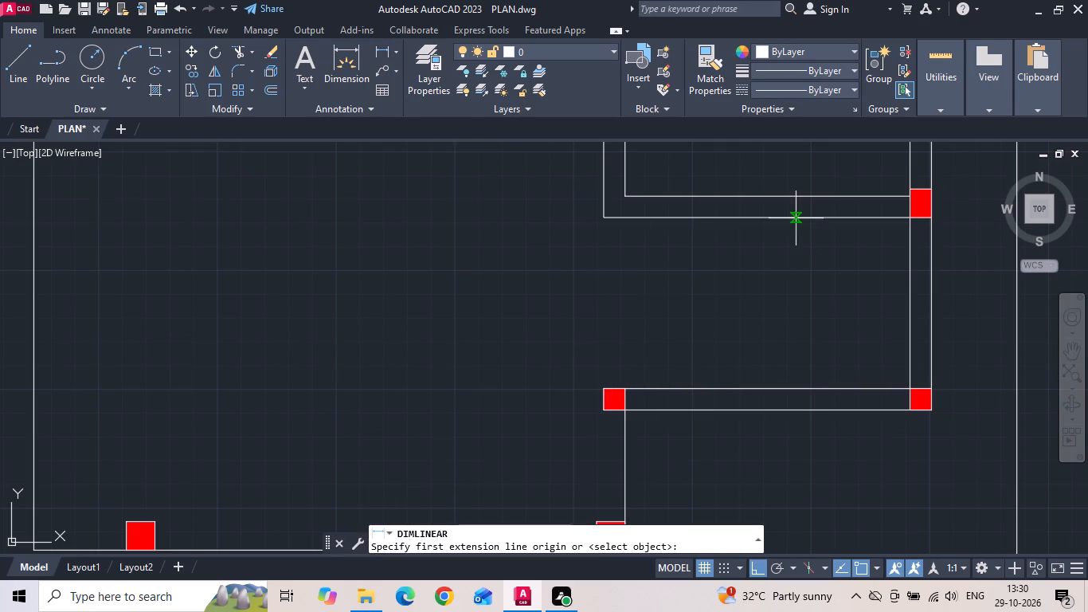
drag(796, 218, 796, 236)
click(810, 384)
key(Escape)
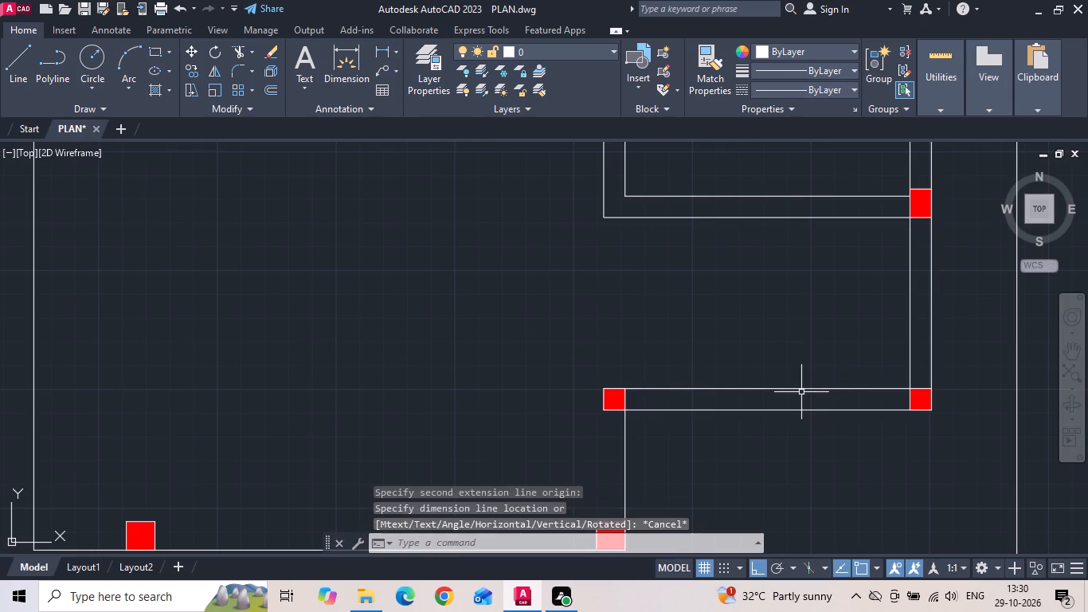
Draw a horizontal line about 11'-4" from the midpoint of the staircase's right wall, turning down to the left column's upper corner.
key(l)
key(space)
drag(914, 303, 828, 310)
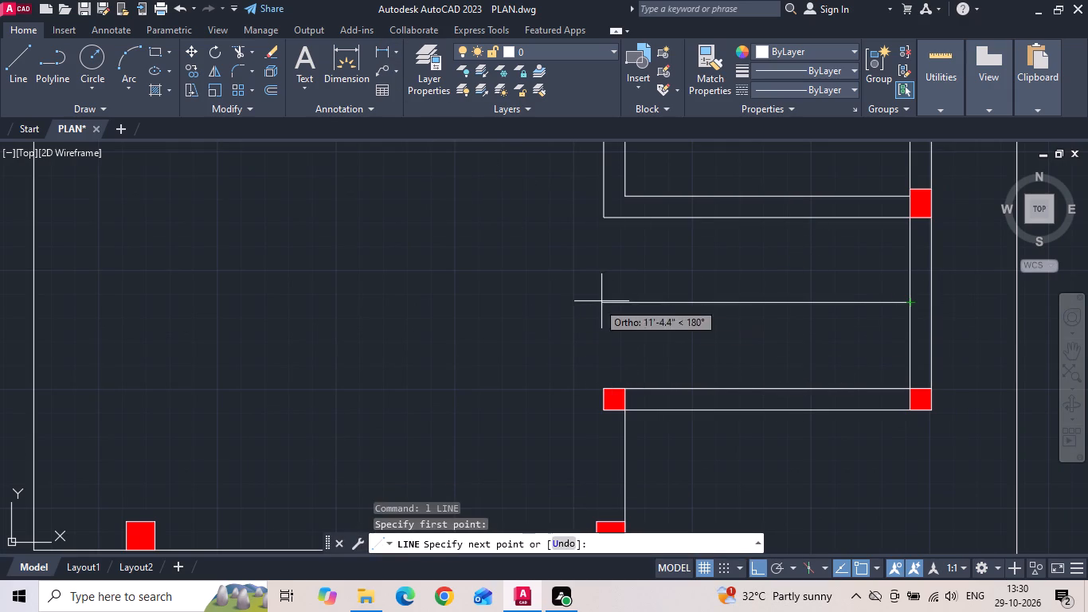
click(601, 303)
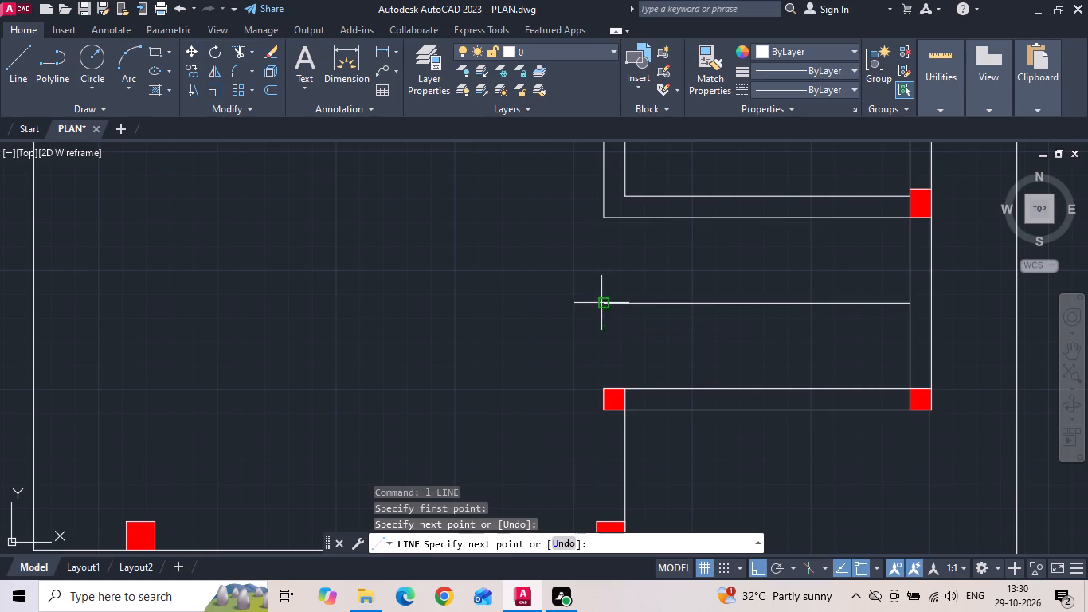
click(605, 386)
key(Escape)
Copy the short vertical line at the stair's left end rightward nine times, at 10" intervals from 10" to 90".
drag(617, 365, 598, 351)
click(558, 334)
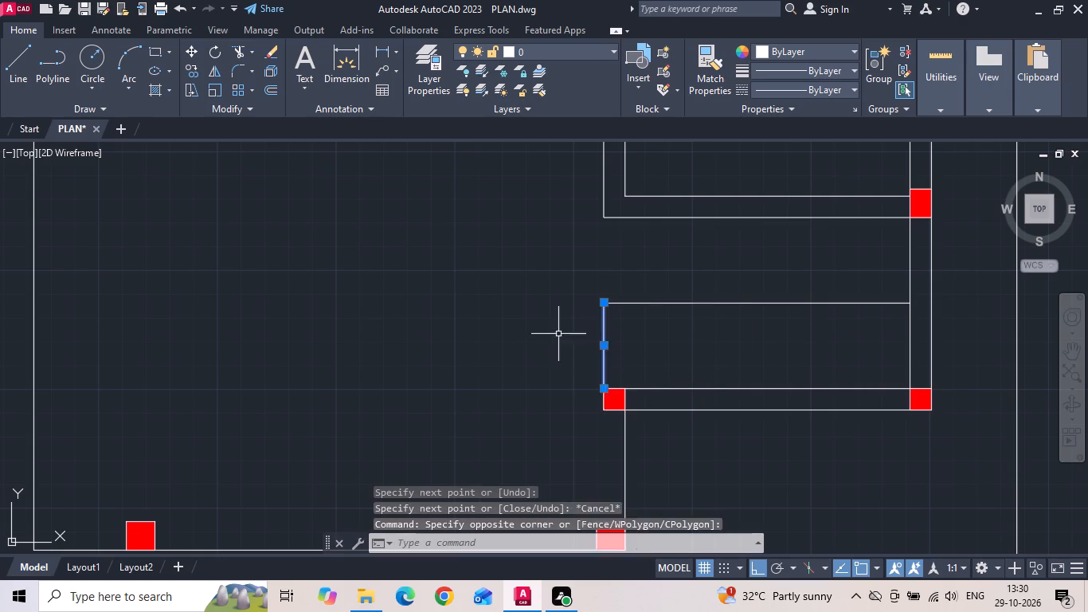
right_click(558, 334)
click(611, 301)
scroll(608, 311, down, 3)
scroll(323, 320, up, 2)
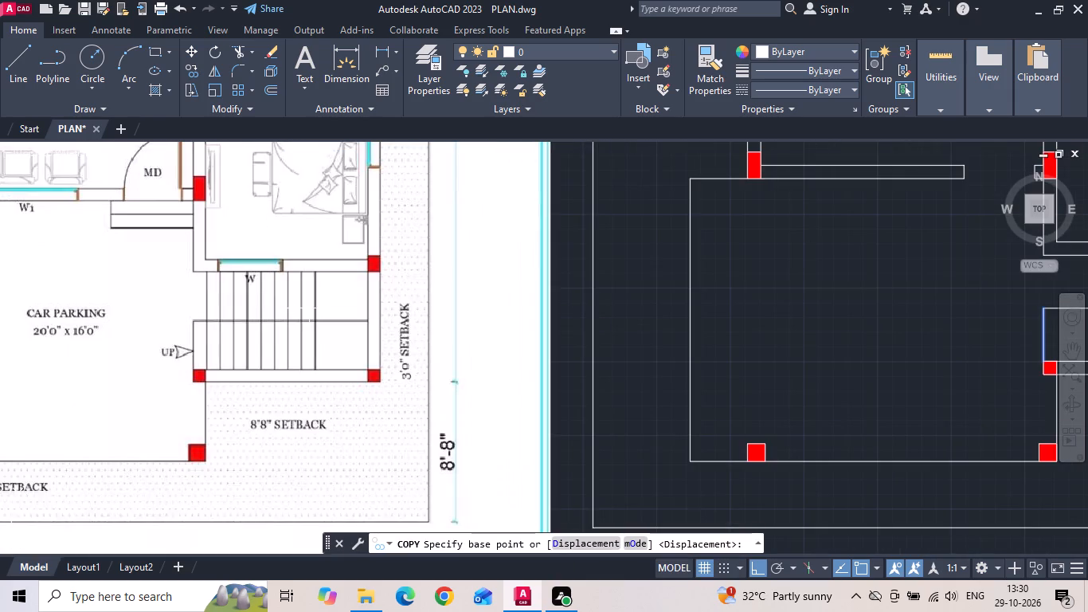
scroll(268, 328, up, 2)
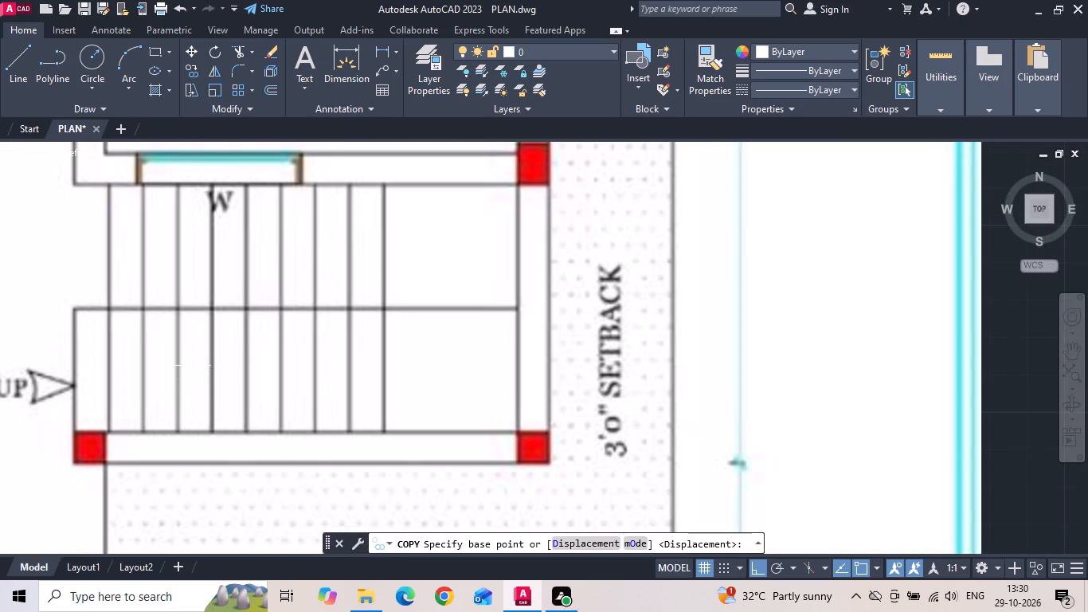
scroll(252, 347, down, 3)
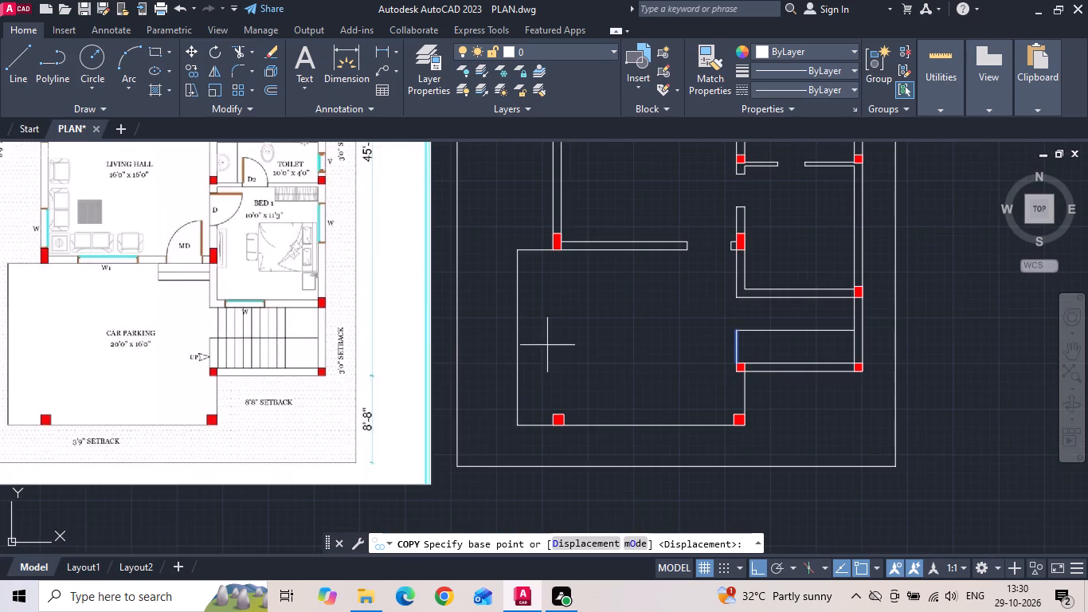
scroll(785, 347, up, 2)
middle_drag(781, 344, 569, 343)
drag(570, 342, 600, 345)
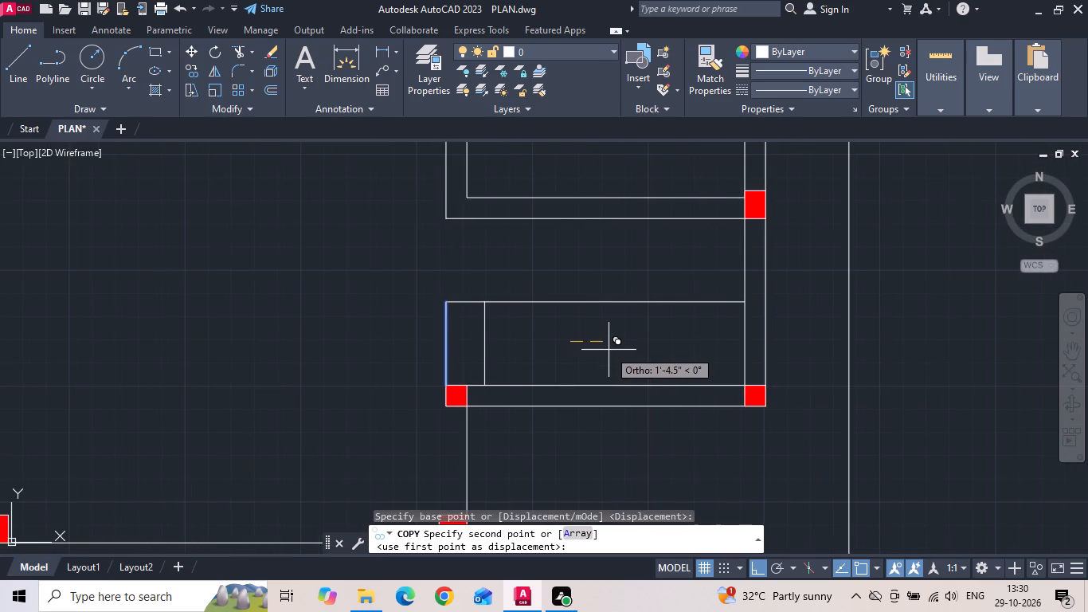
text(10)
key(Return)
text(20)
key(Return)
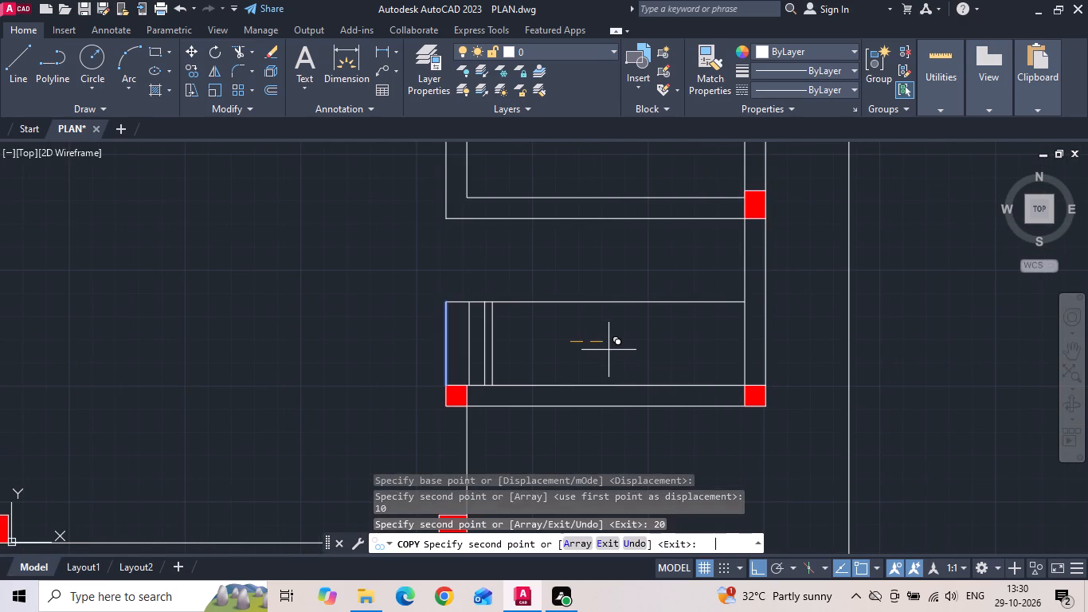
text(30)
key(Return)
text(40)
key(Return)
text(50)
key(Return)
text(60)
key(Return)
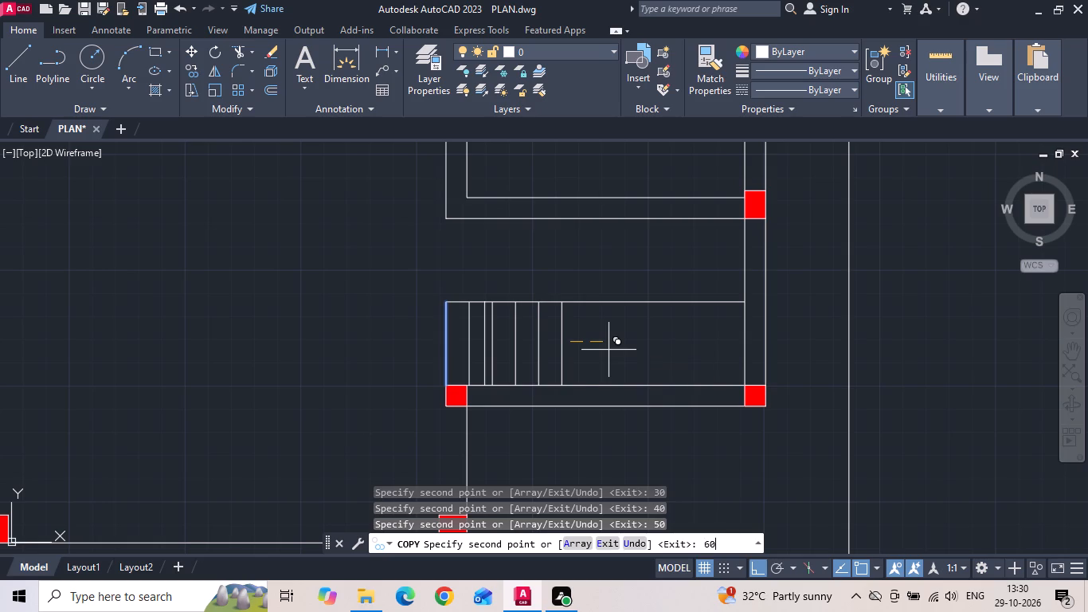
text(70)
key(Return)
text(80)
key(Return)
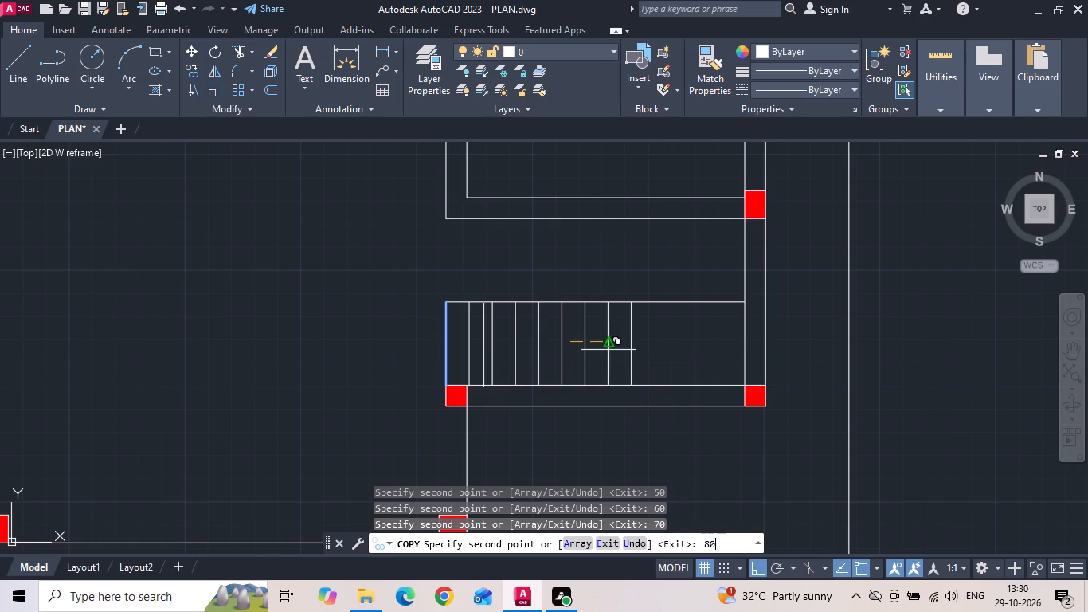
text(90)
key(Return)
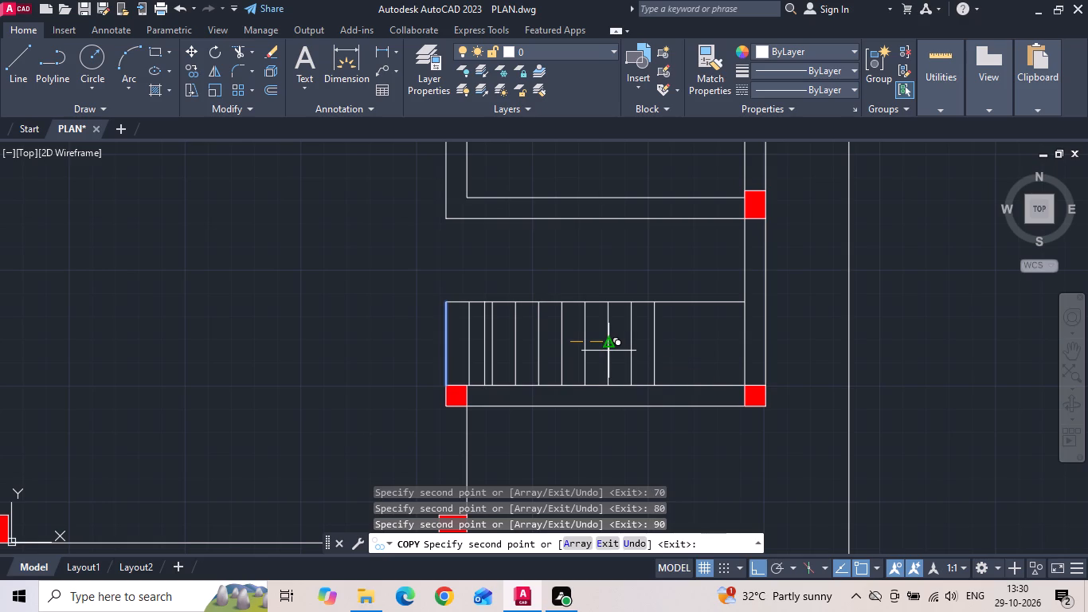
key(Escape)
Extend all nine copied tread lines up to Bed 1's lower wall.
text(ex)
key(space)
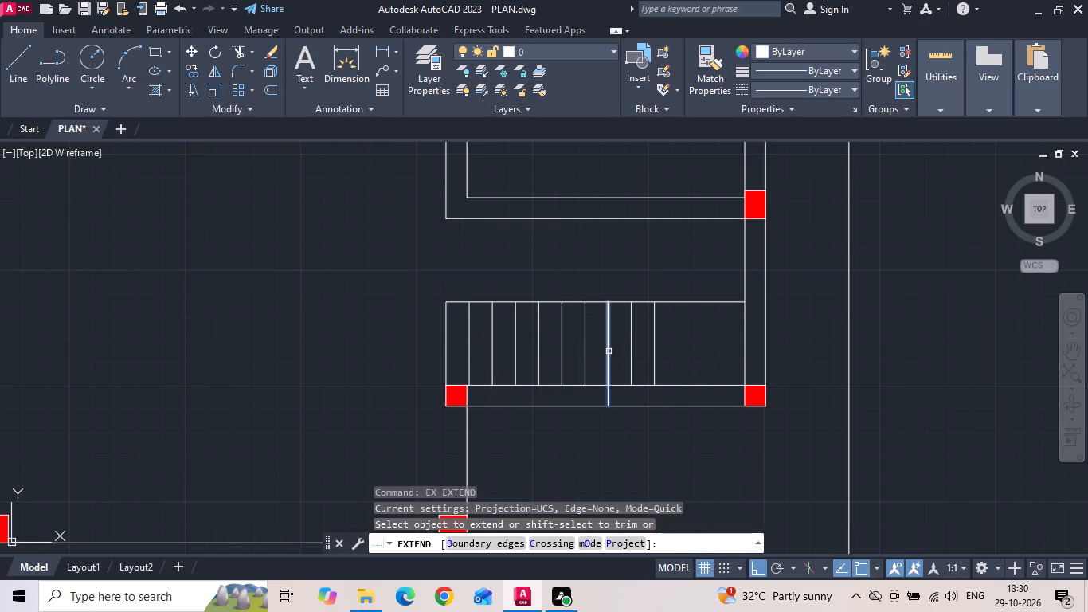
click(656, 327)
scroll(660, 335, down, 3)
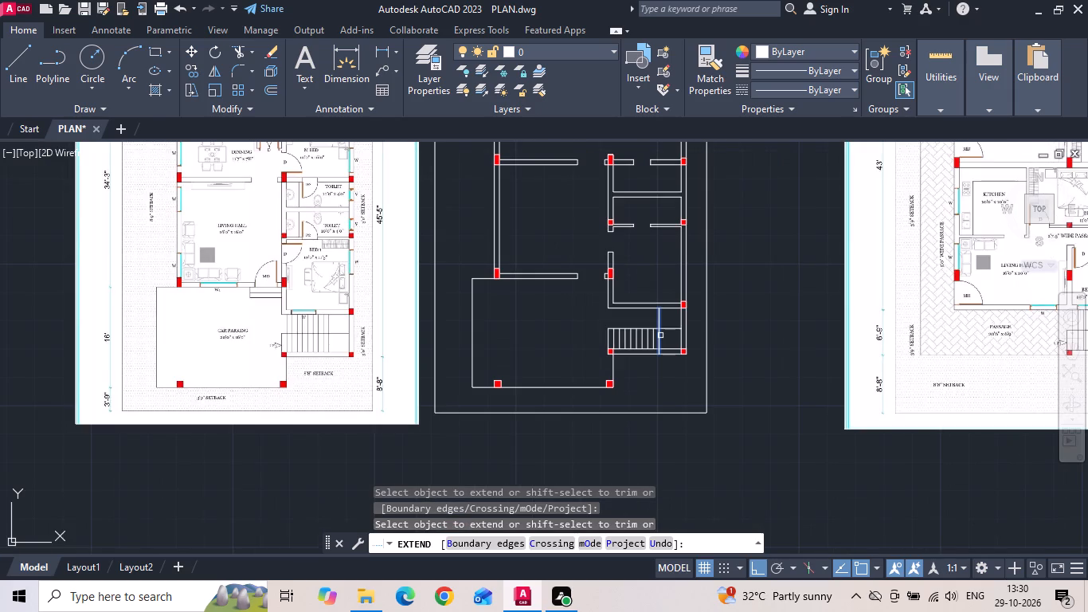
scroll(661, 335, up, 2)
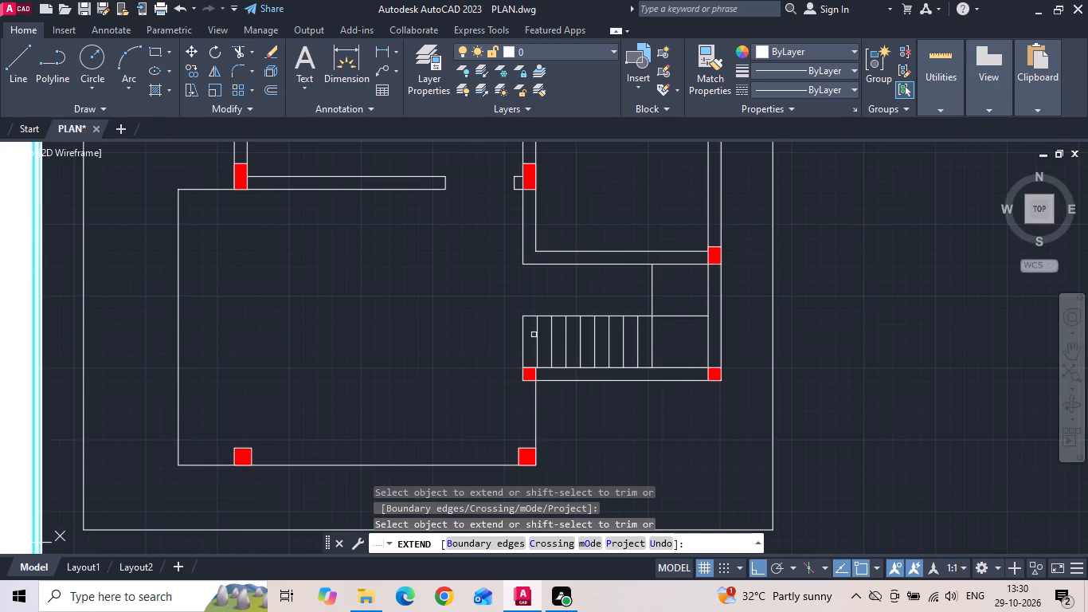
drag(534, 335, 640, 339)
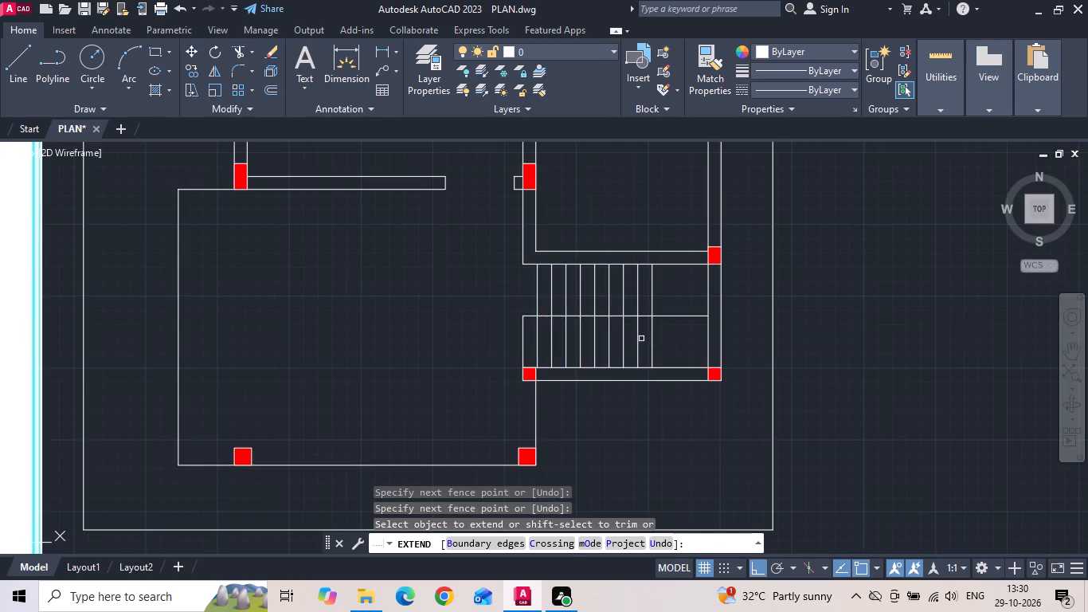
scroll(641, 339, down, 2)
key(Escape)
Copy all the stair lines from the lower-right column's inner corner to the matching column corner in the passage floor plan.
scroll(659, 326, up, 1)
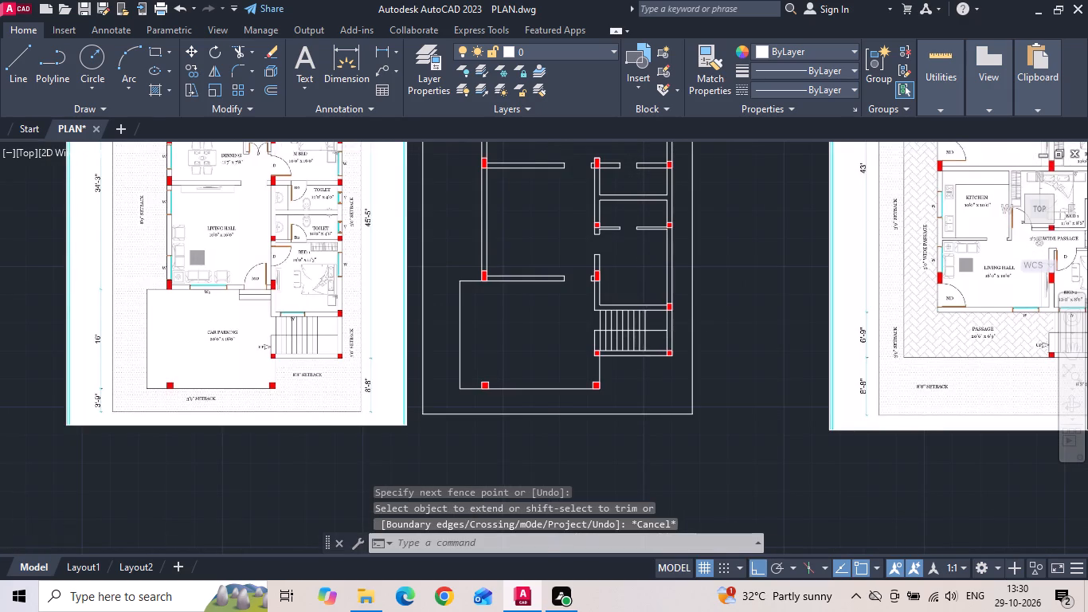
drag(658, 324, 629, 329)
click(519, 344)
right_click(519, 344)
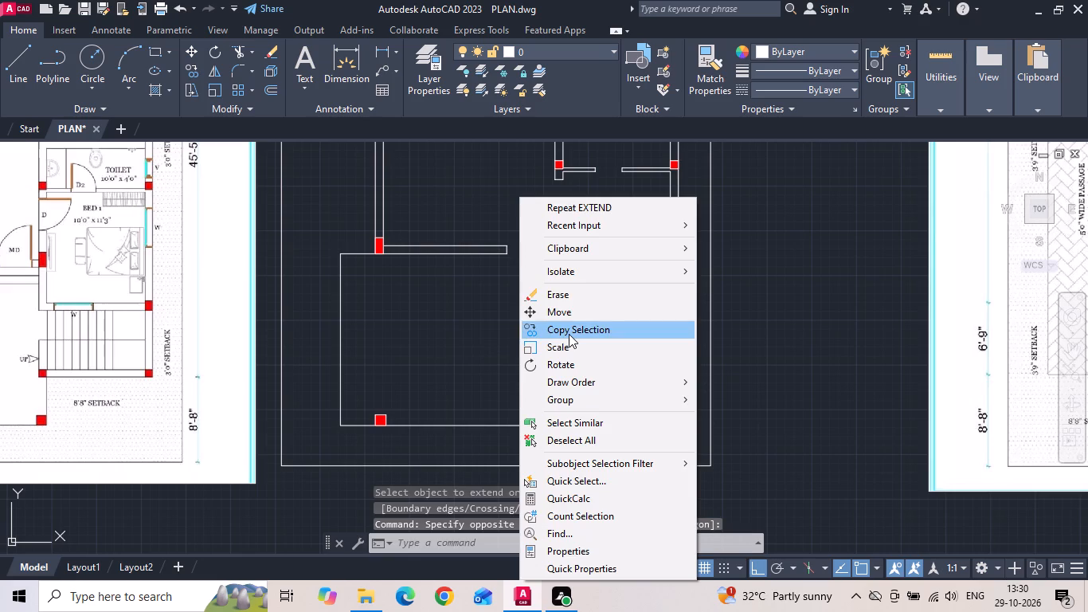
click(569, 334)
scroll(679, 368, up, 2)
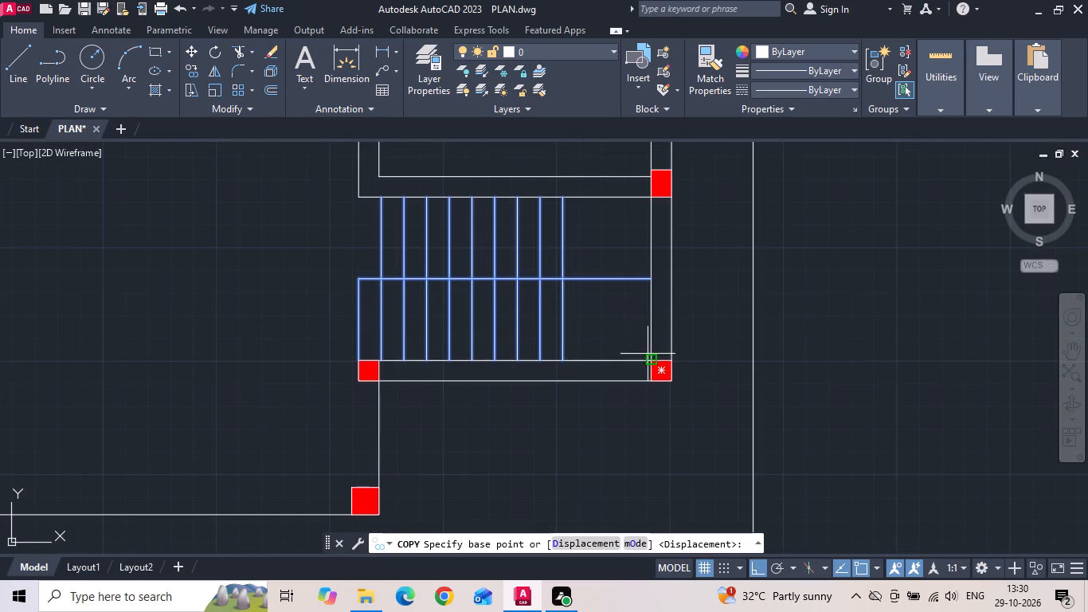
scroll(648, 352, up, 2)
click(650, 375)
scroll(456, 385, down, 5)
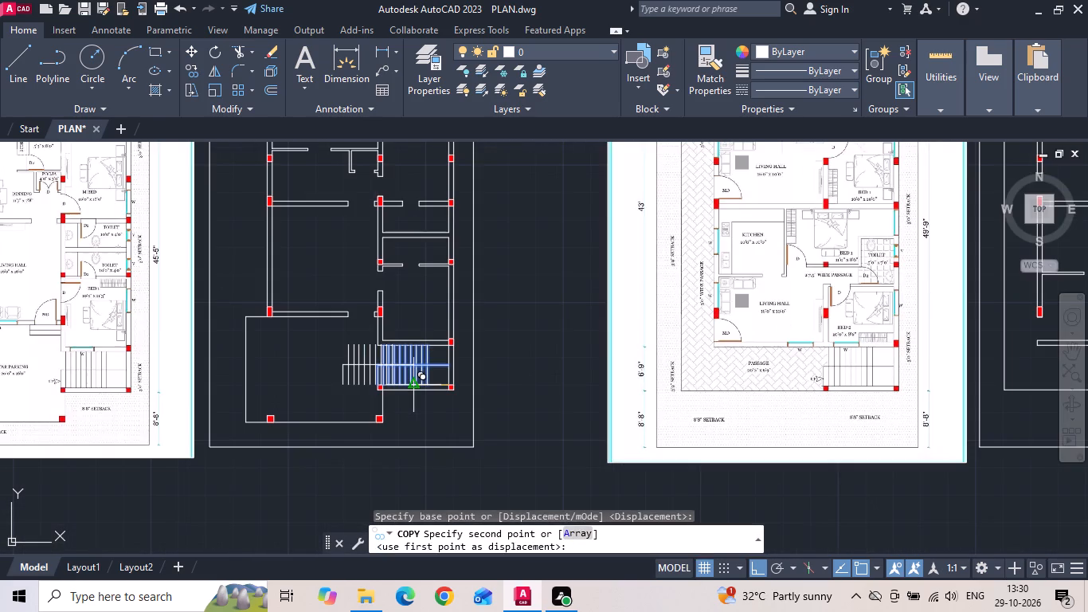
middle_drag(779, 399, 245, 379)
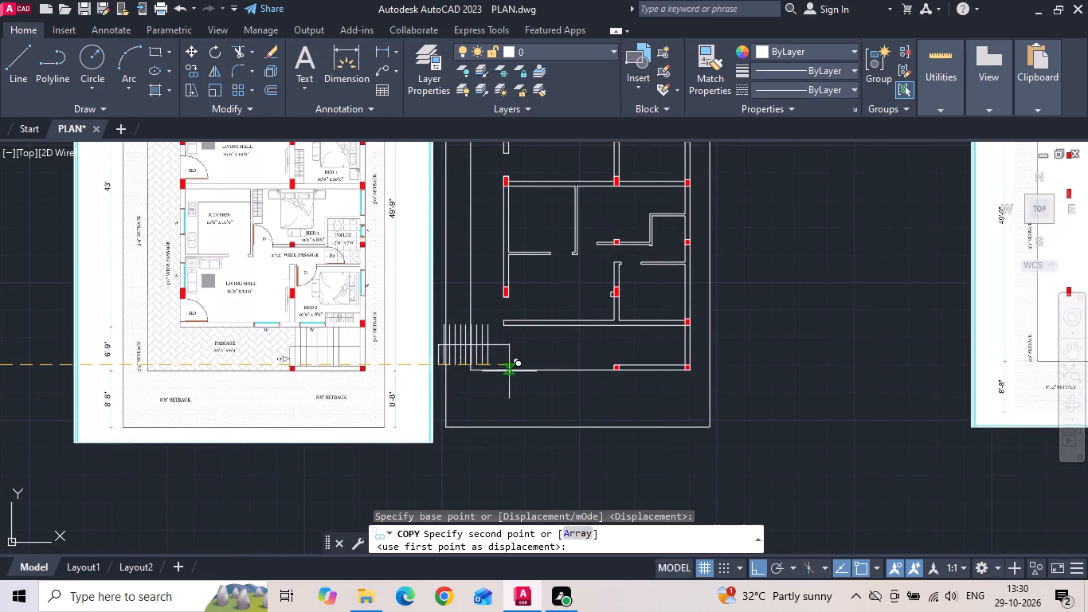
scroll(688, 337, up, 2)
scroll(672, 404, up, 2)
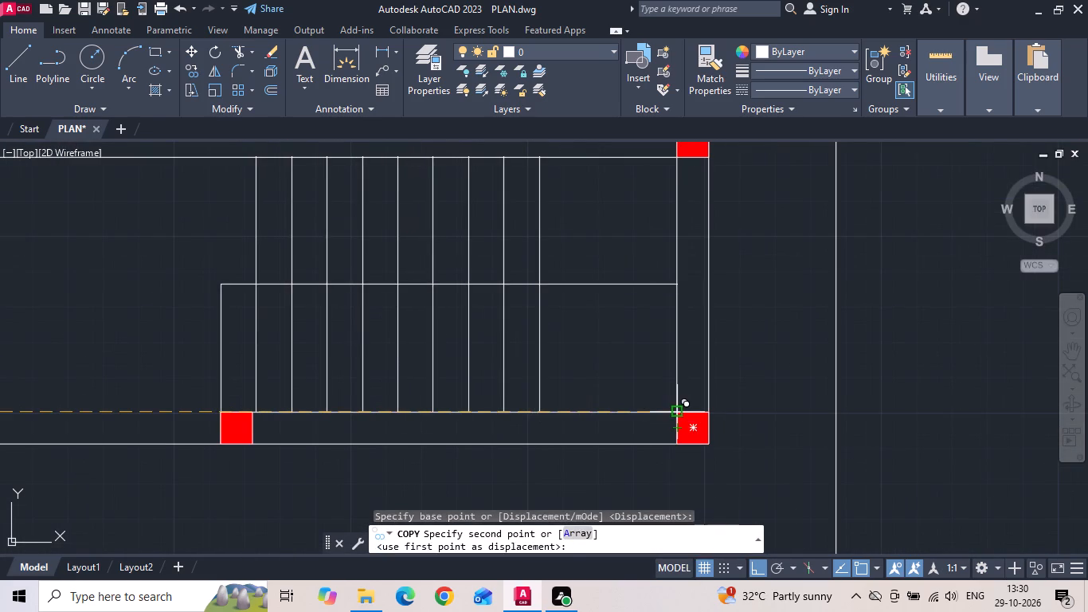
click(675, 408)
Place another copy of the stair lines at the matching column corner in the open-terrace floor plan.
scroll(558, 397, down, 5)
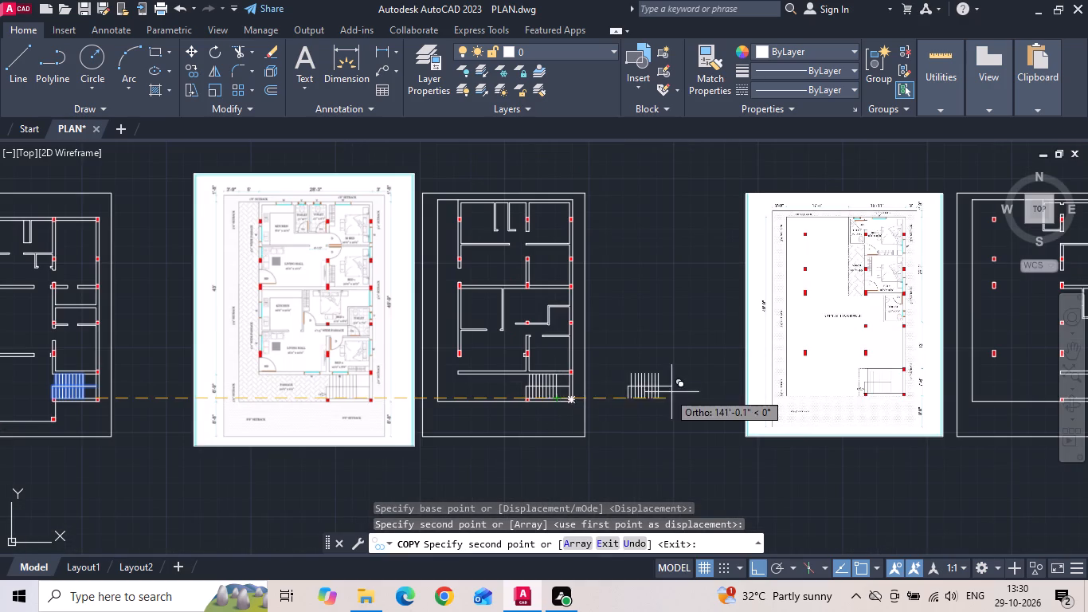
middle_drag(670, 392, 154, 390)
scroll(491, 418, up, 2)
scroll(701, 352, up, 3)
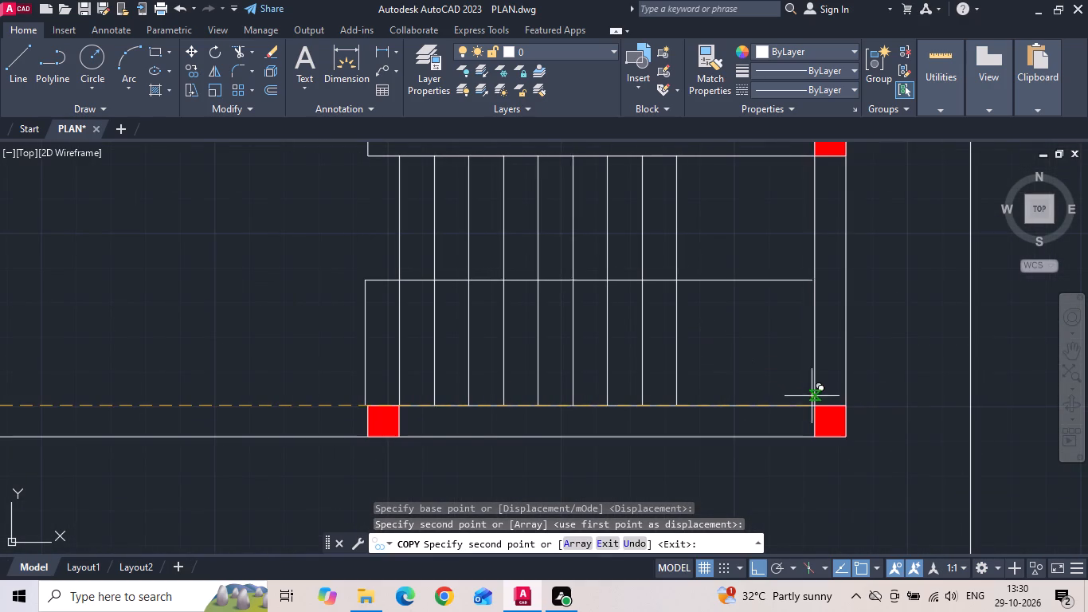
click(816, 408)
scroll(817, 409, down, 2)
key(Escape)
scroll(817, 411, down, 1)
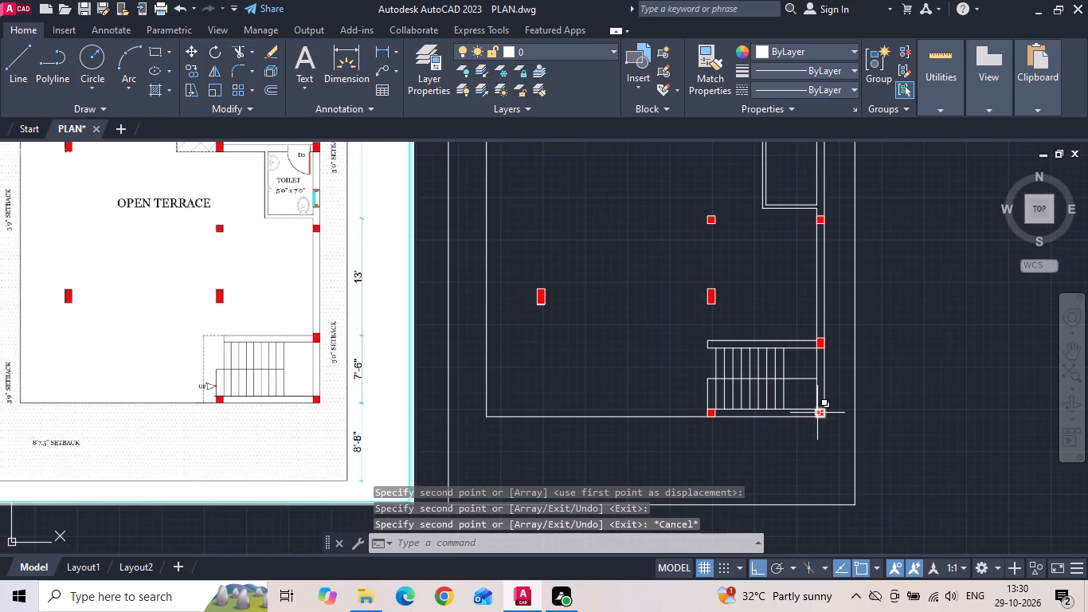
Trim the horizontal divider line between the last tread and the right wall in all three plans' staircases.
key(t)
key(r)
key(space)
click(802, 381)
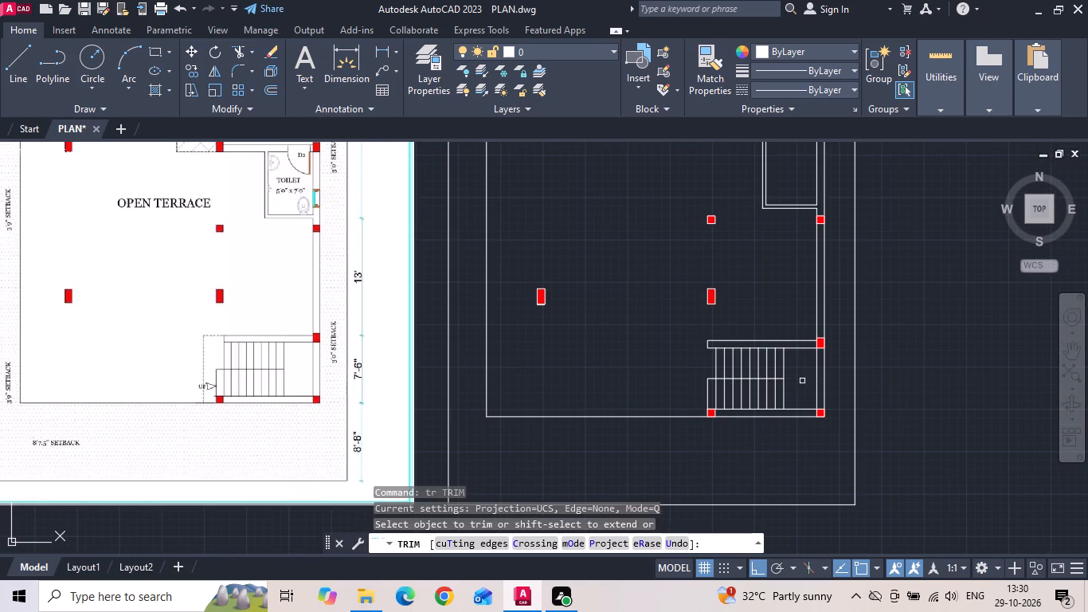
scroll(802, 381, down, 1)
middle_drag(389, 381, 737, 372)
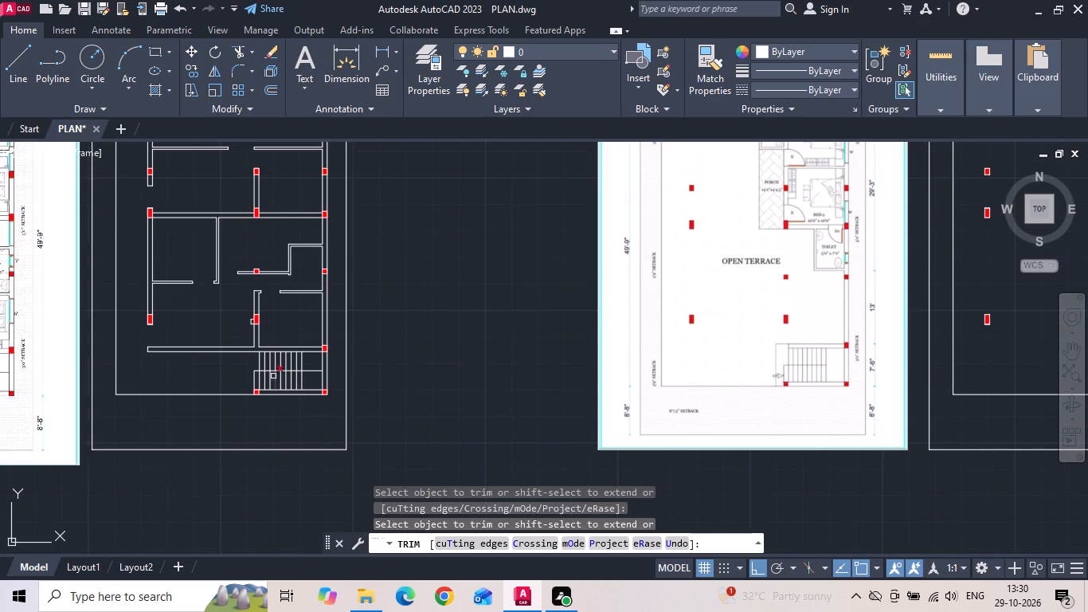
click(312, 371)
scroll(327, 381, down, 2)
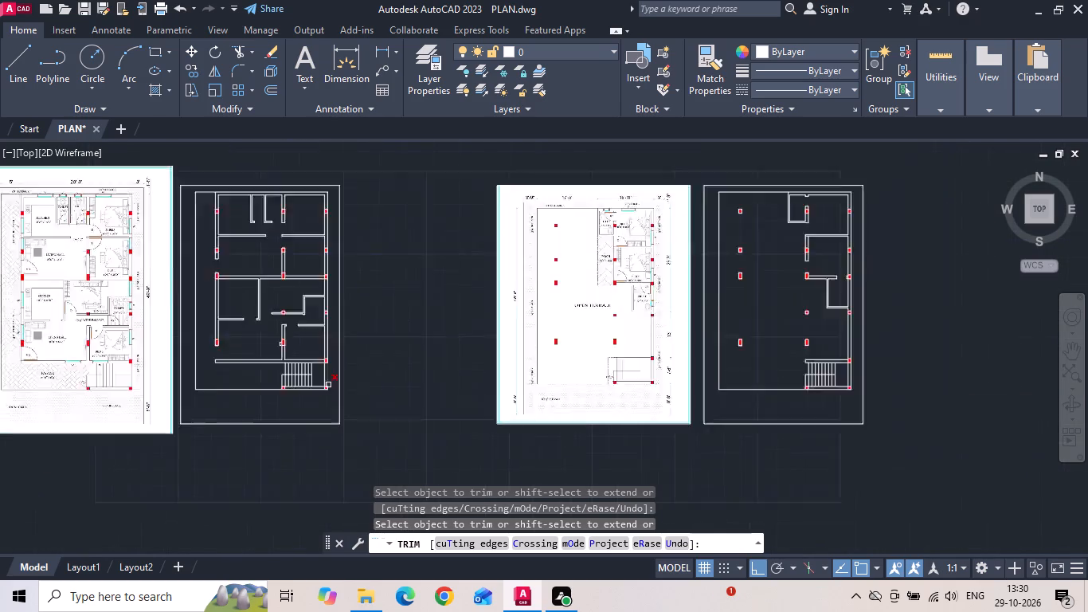
middle_drag(233, 419, 319, 423)
scroll(150, 394, up, 2)
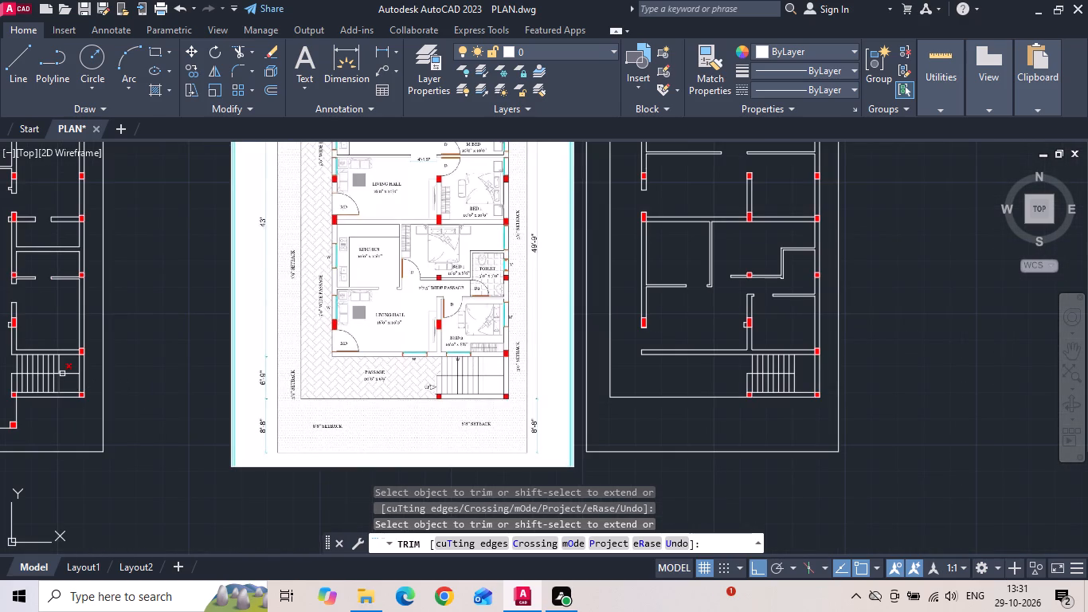
click(62, 374)
key(Escape)
Save the drawing.
key(ctrl+s)
key(ctrl+s)
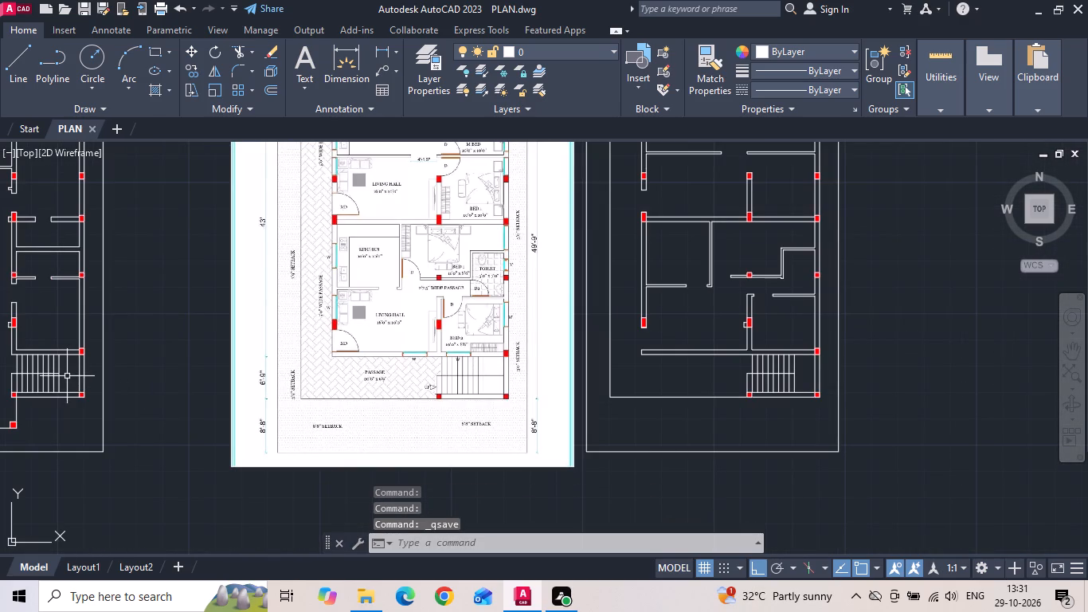
Draw a horizontal line about 1'-2" into the stair from its lower flight's left-edge midpoint, in the plan with the rectangular front area, and save.
middle_drag(69, 392, 509, 392)
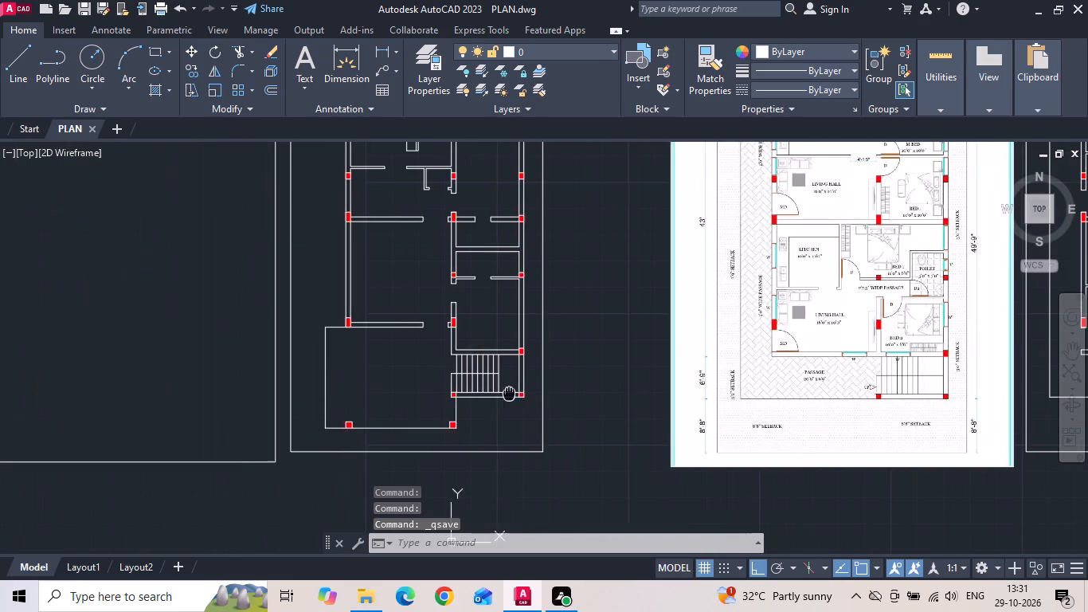
scroll(468, 393, up, 4)
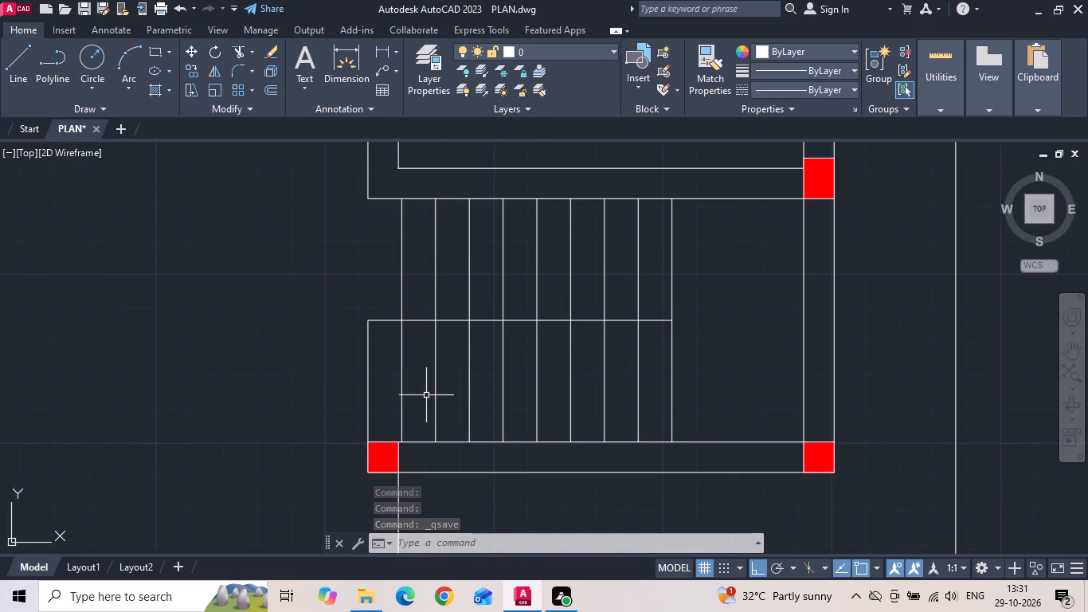
text(l)
key(space)
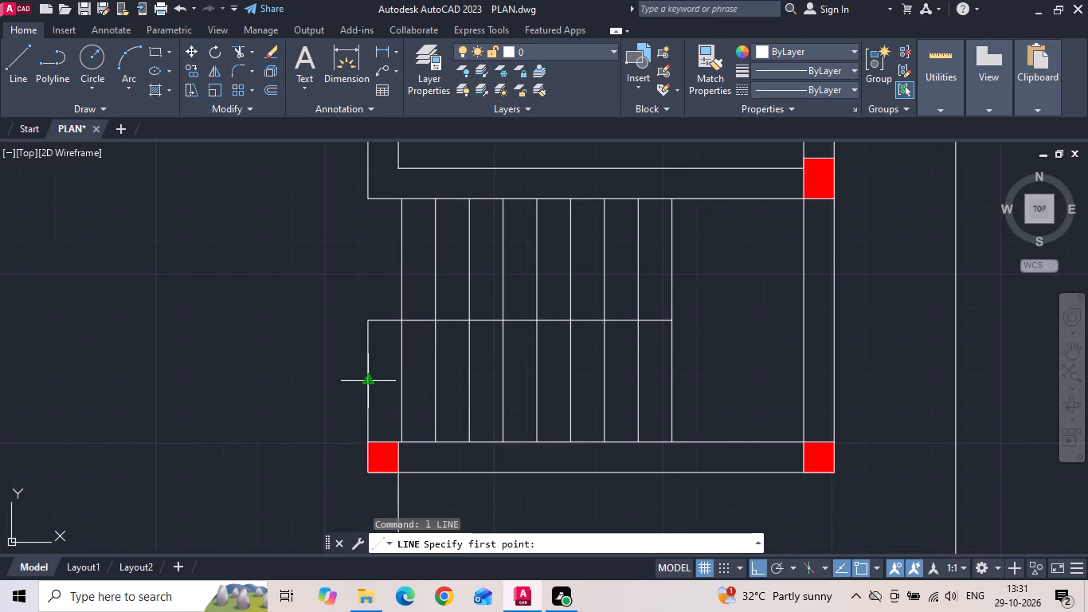
click(369, 384)
scroll(387, 383, up, 2)
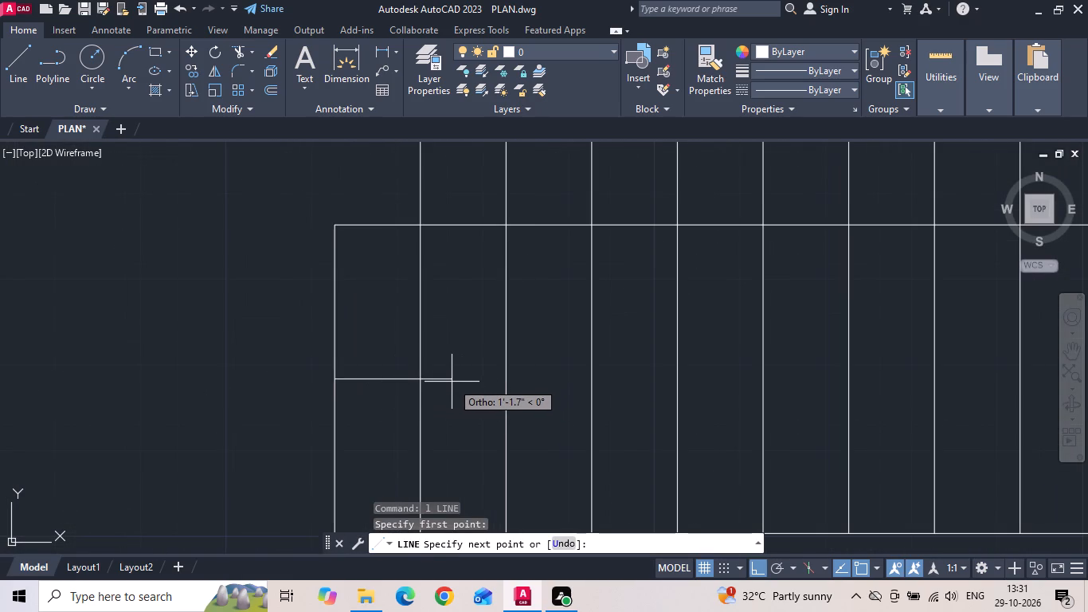
click(451, 380)
key(Escape)
key(ctrl+s)
Draw a three-sided polygon inscribed in a circle, centred on the direction line's inner end and pointing along the line.
text(pol)
key(space)
text(3)
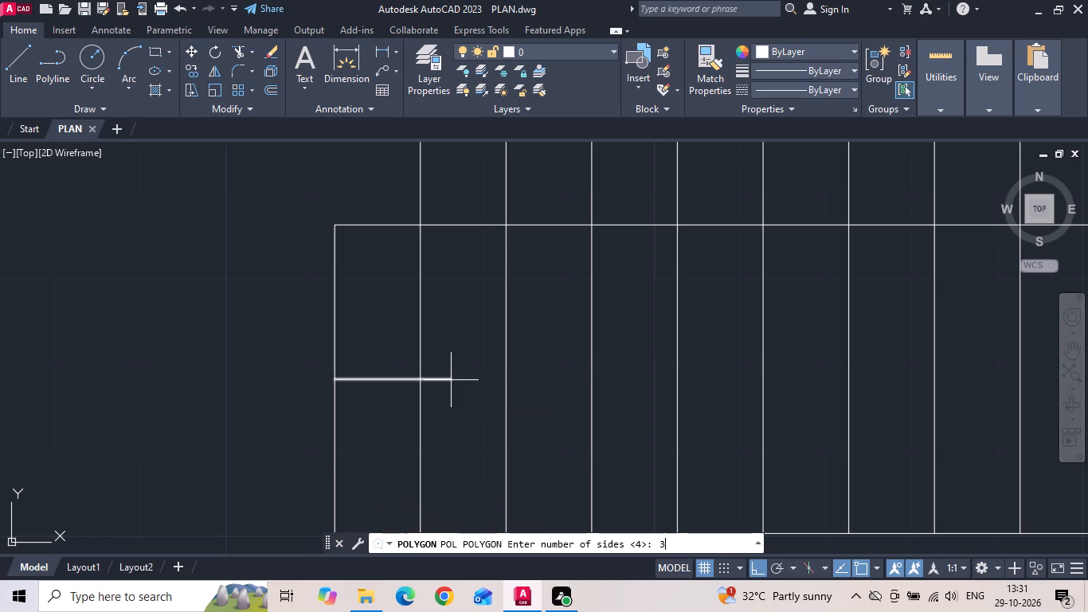
key(space)
drag(455, 381, 459, 396)
key(space)
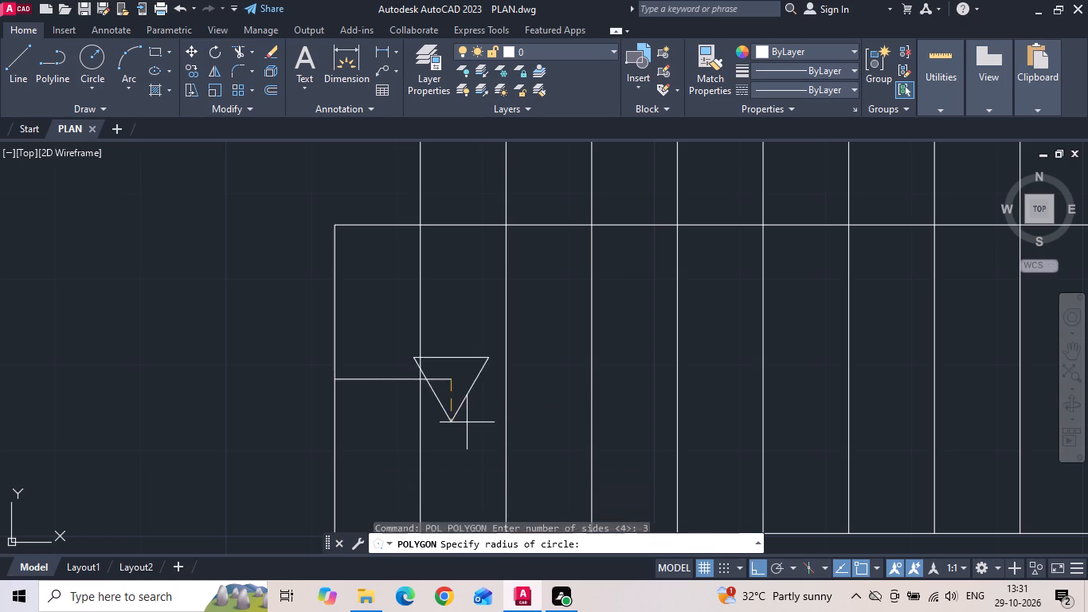
scroll(464, 361, up, 2)
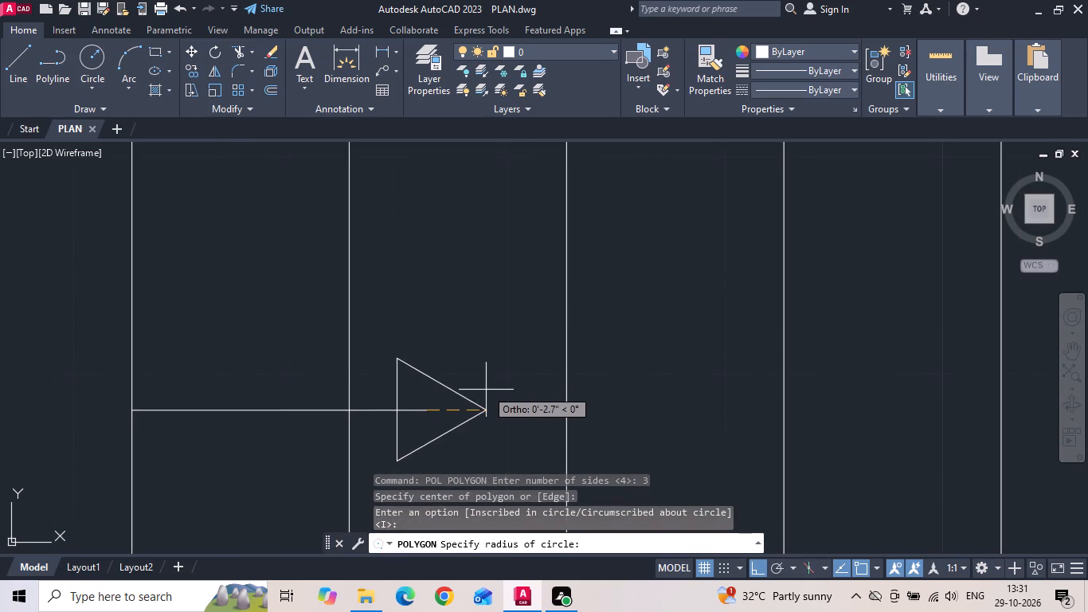
click(507, 401)
Trim the part of the direction line that lies inside the triangle.
key(t)
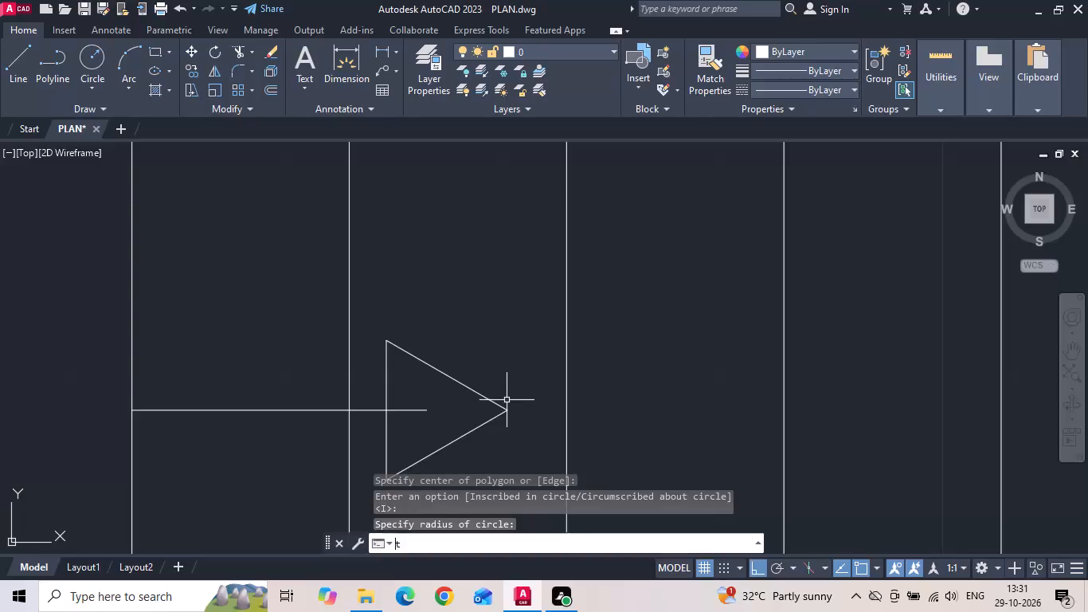
key(r)
key(space)
click(427, 408)
click(418, 426)
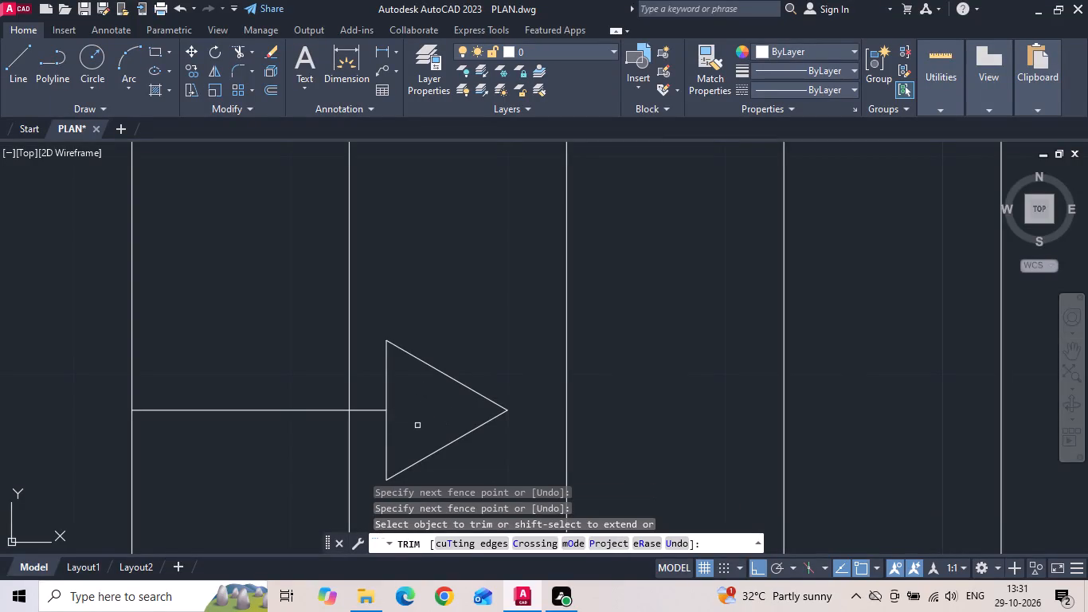
key(grave)
scroll(362, 398, down, 3)
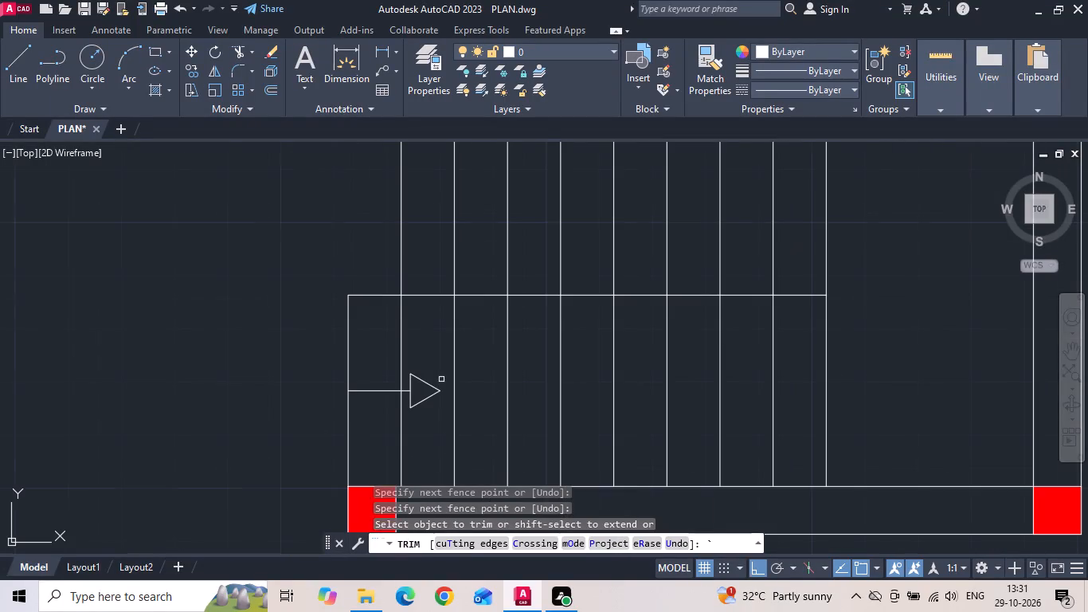
key(Escape)
Stretch the direction line's tail horizontally outward, past the left edge of the stair.
click(366, 390)
scroll(366, 390, up, 2)
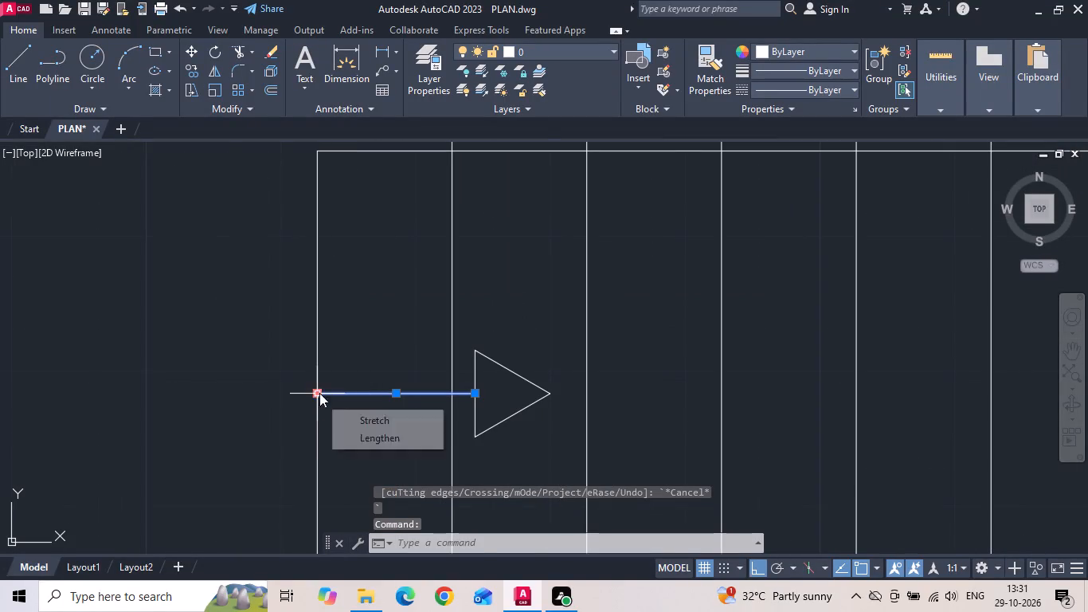
drag(319, 393, 299, 393)
click(267, 395)
key(Escape)
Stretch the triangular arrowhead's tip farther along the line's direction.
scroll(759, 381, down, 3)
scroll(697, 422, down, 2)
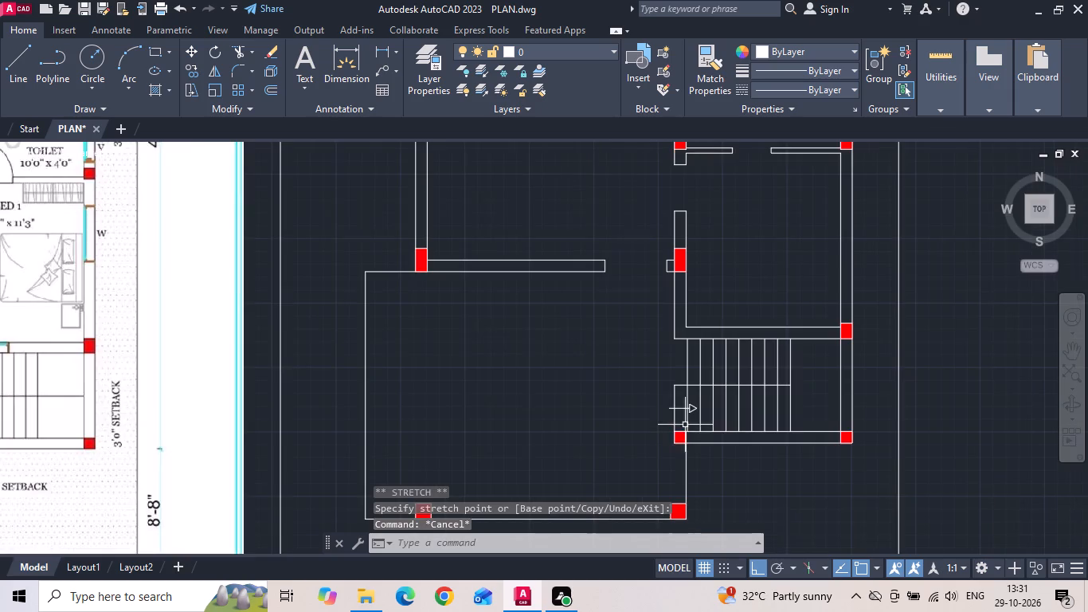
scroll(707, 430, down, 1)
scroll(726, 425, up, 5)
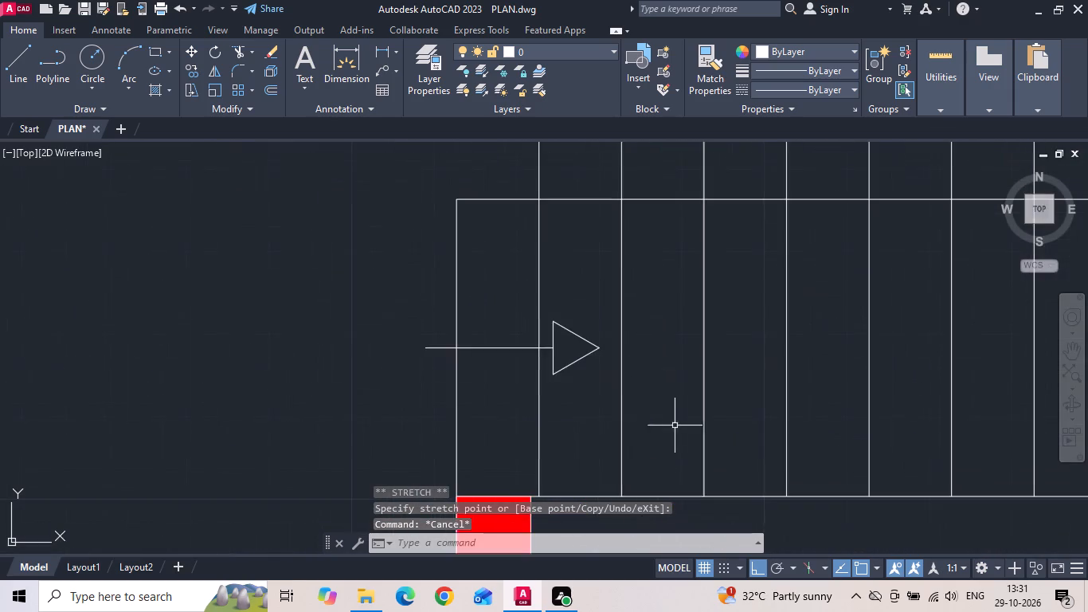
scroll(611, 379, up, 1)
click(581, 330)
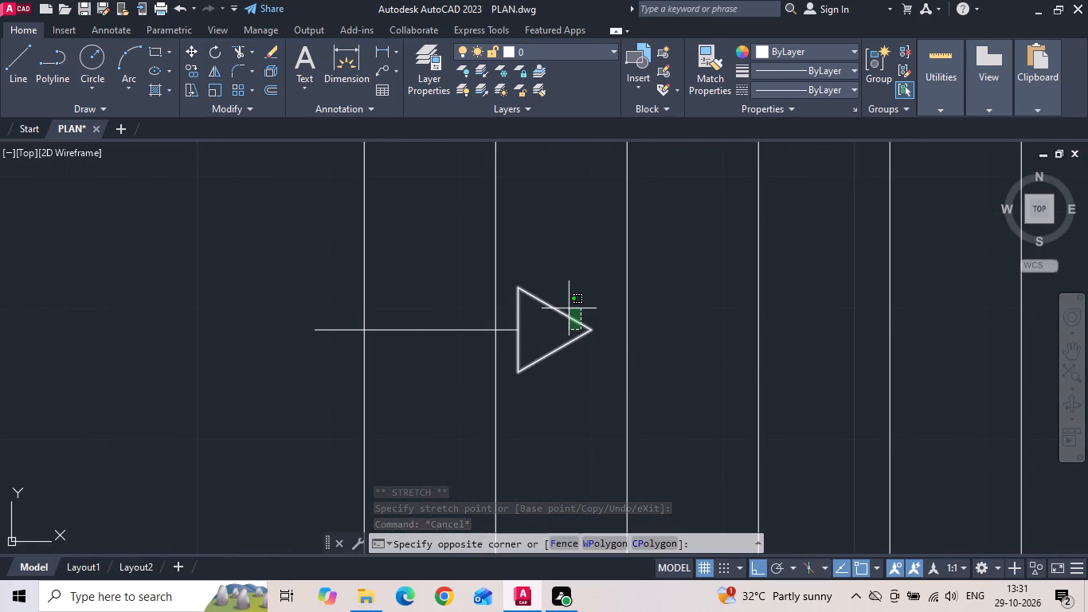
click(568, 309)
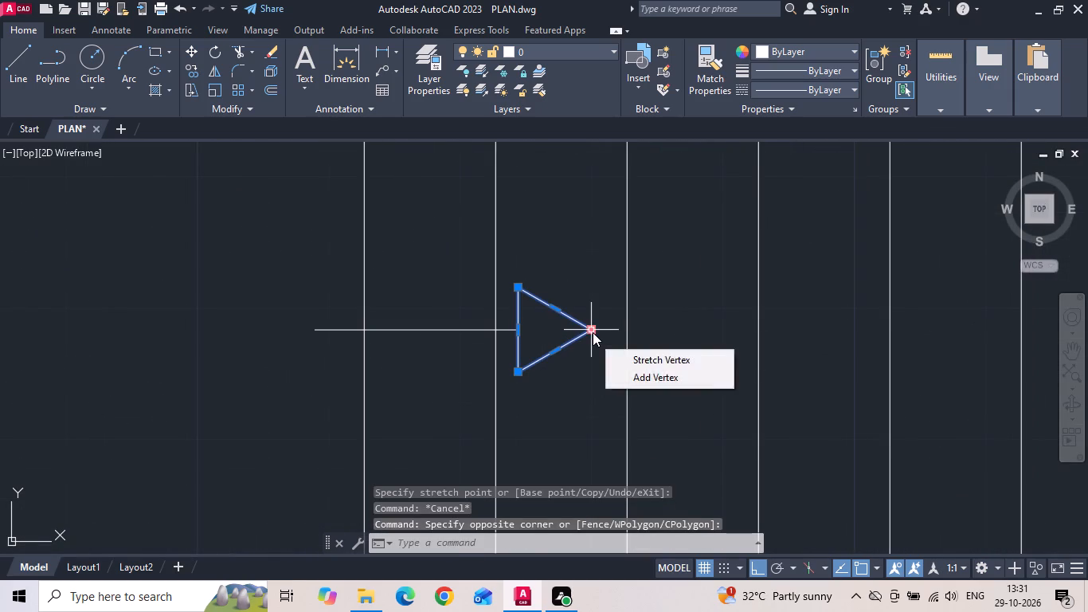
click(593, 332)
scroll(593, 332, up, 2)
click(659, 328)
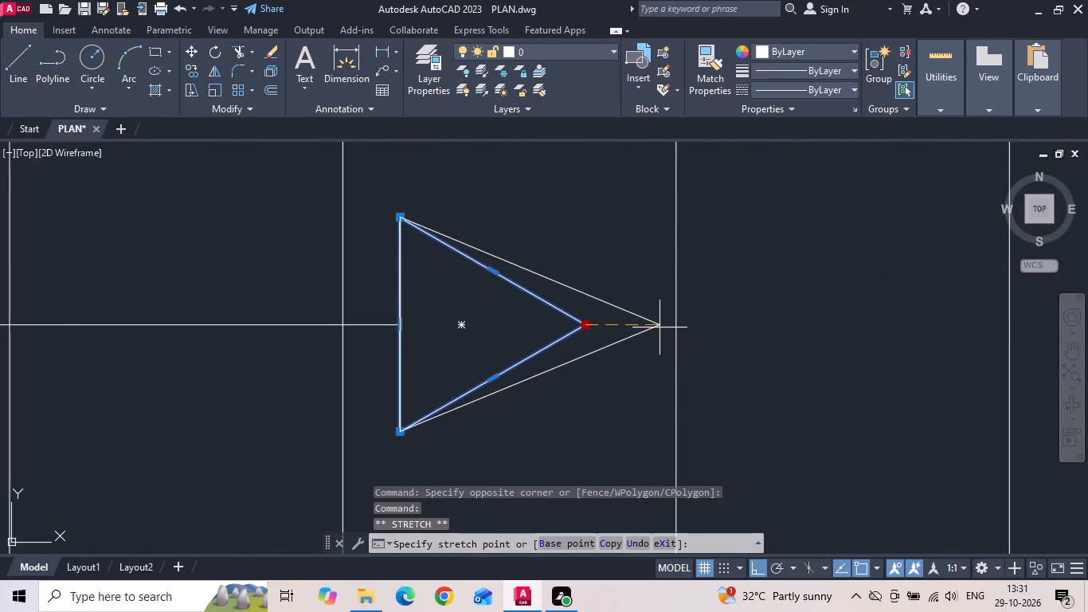
Narrow the arrowhead by moving both of its base corners 2" toward the direction line.
drag(401, 218, 401, 226)
text(2)
key(space)
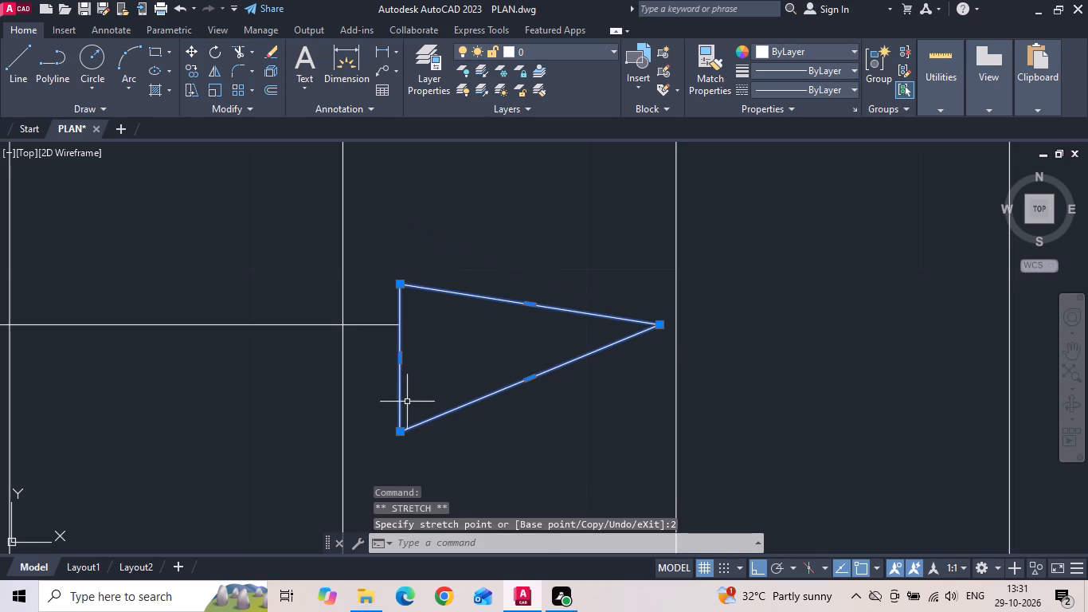
drag(401, 431, 397, 418)
text(2)
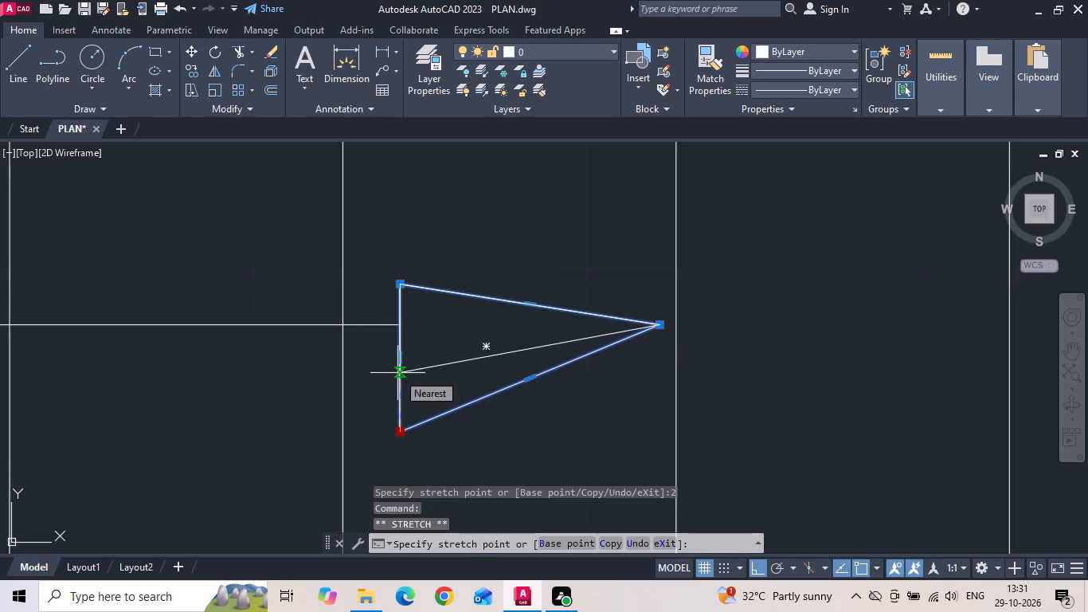
key(space)
Pull the arrowhead's tip back about 2.9" toward its base.
click(657, 326)
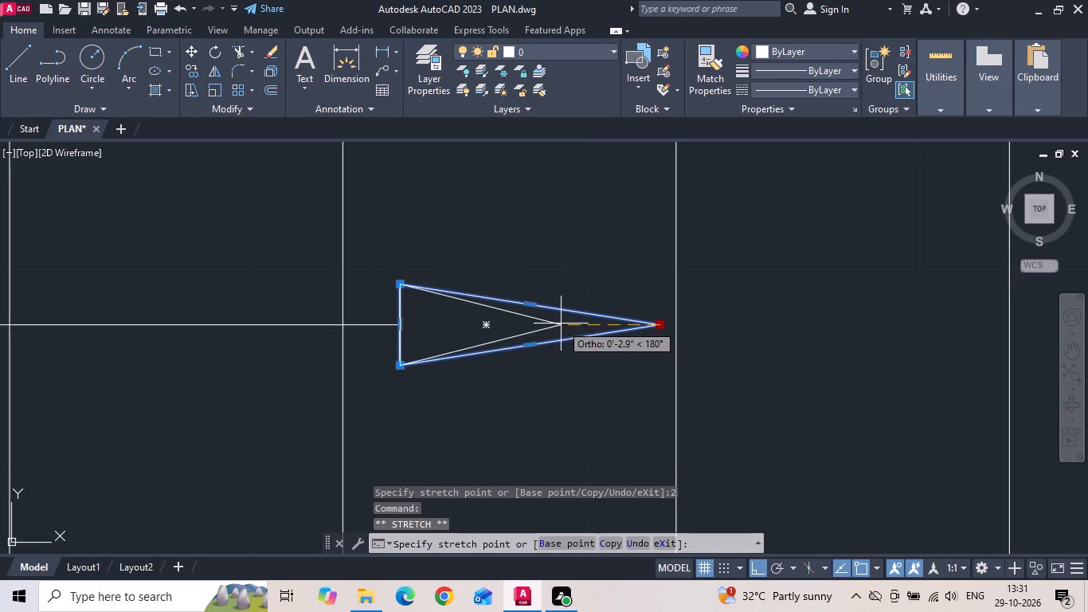
click(561, 324)
key(Escape)
Add the single-line text UP above the direction arrow's tail, with a height of 5" and rotation 0.
scroll(577, 348, down, 4)
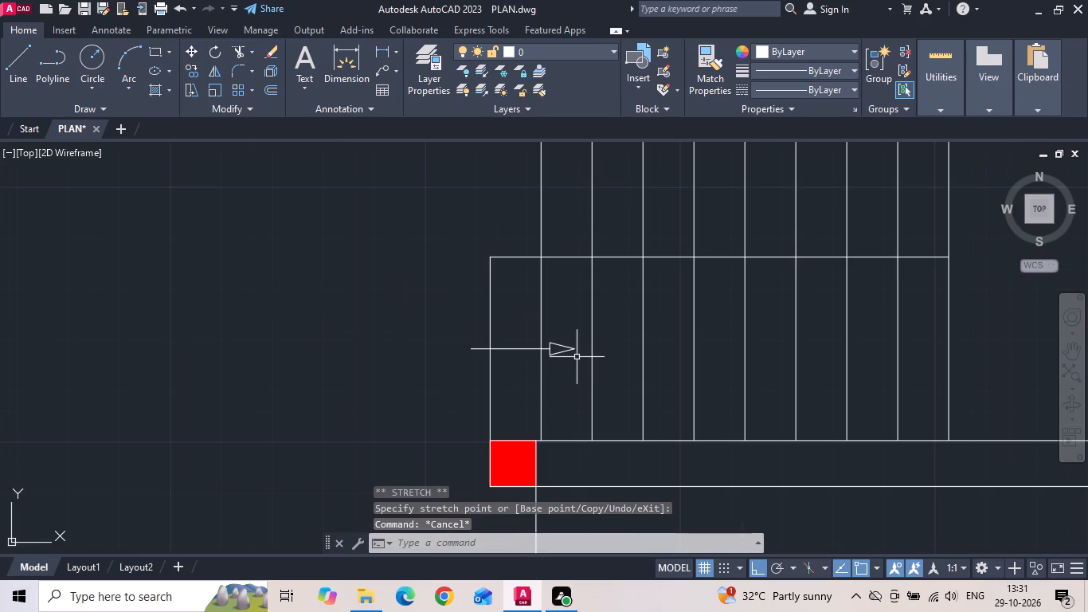
text(text)
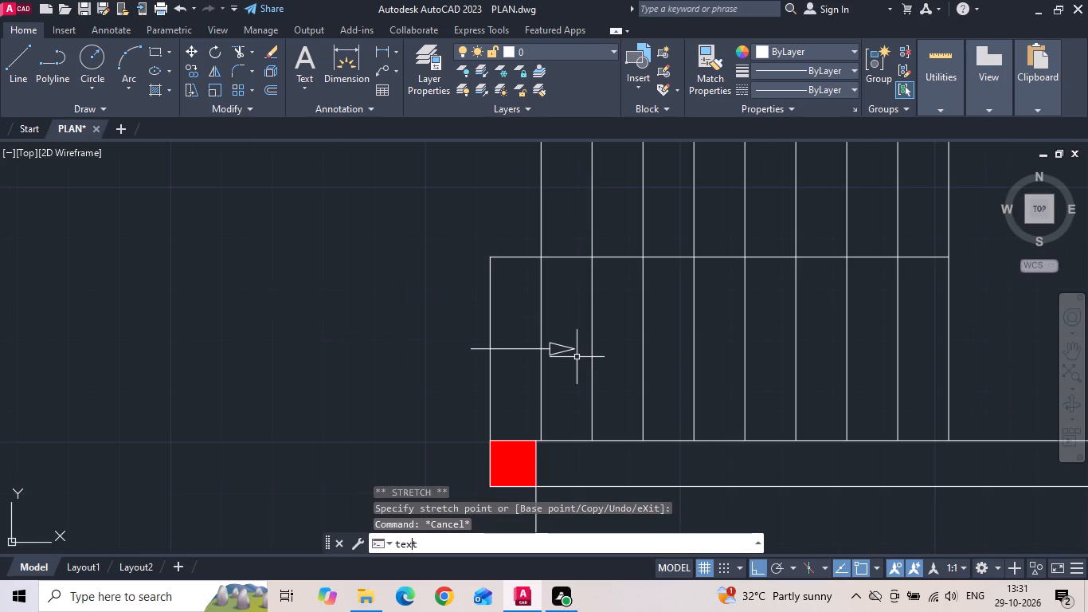
key(space)
drag(443, 320, 444, 414)
key(5)
key(Return)
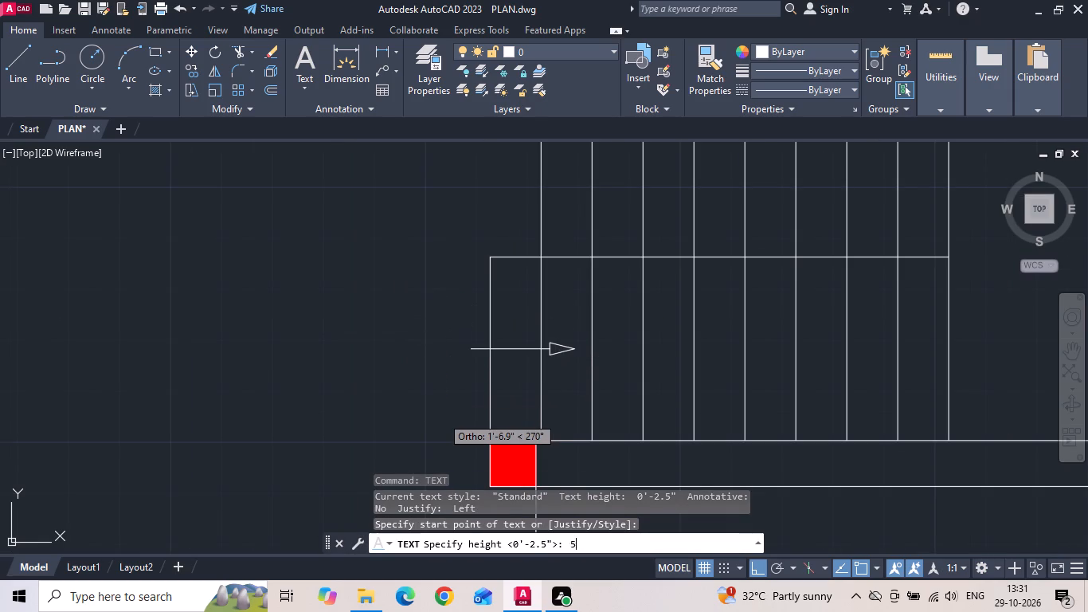
key(0)
key(Return)
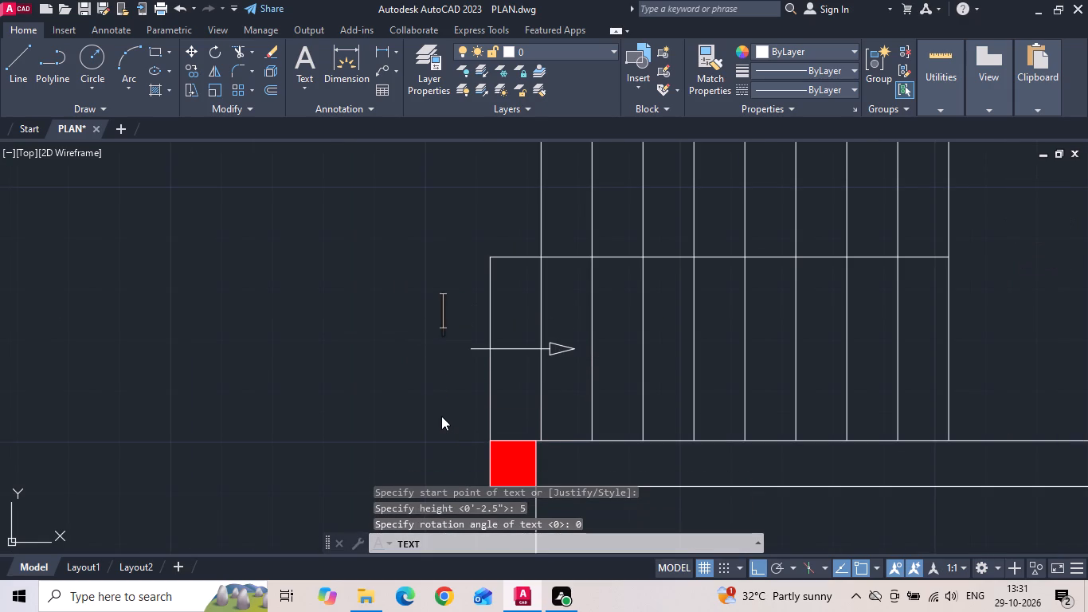
text(UP)
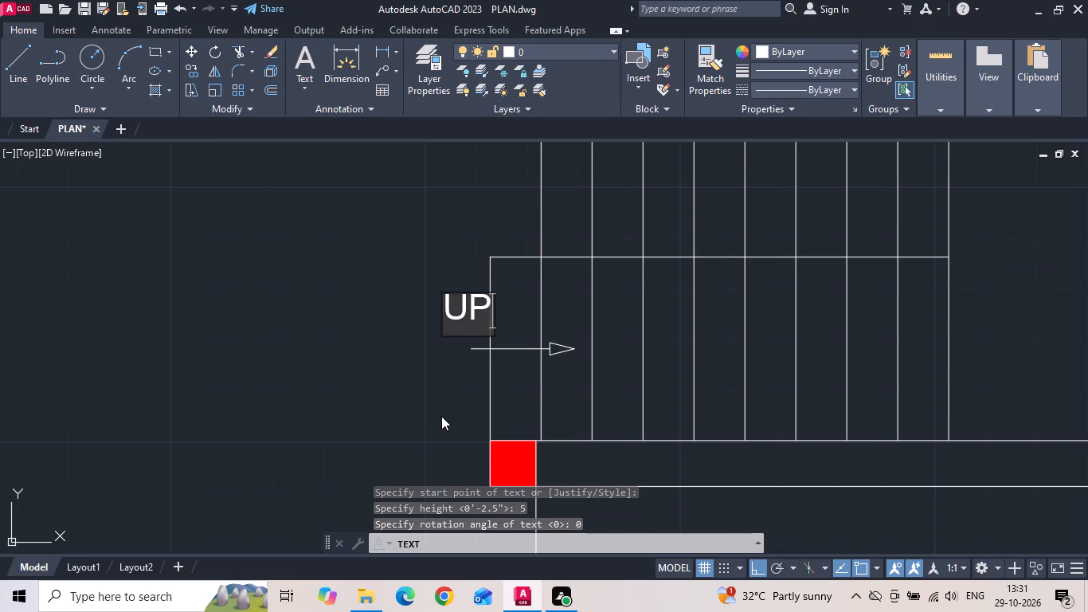
click(438, 421)
right_click(431, 422)
click(256, 403)
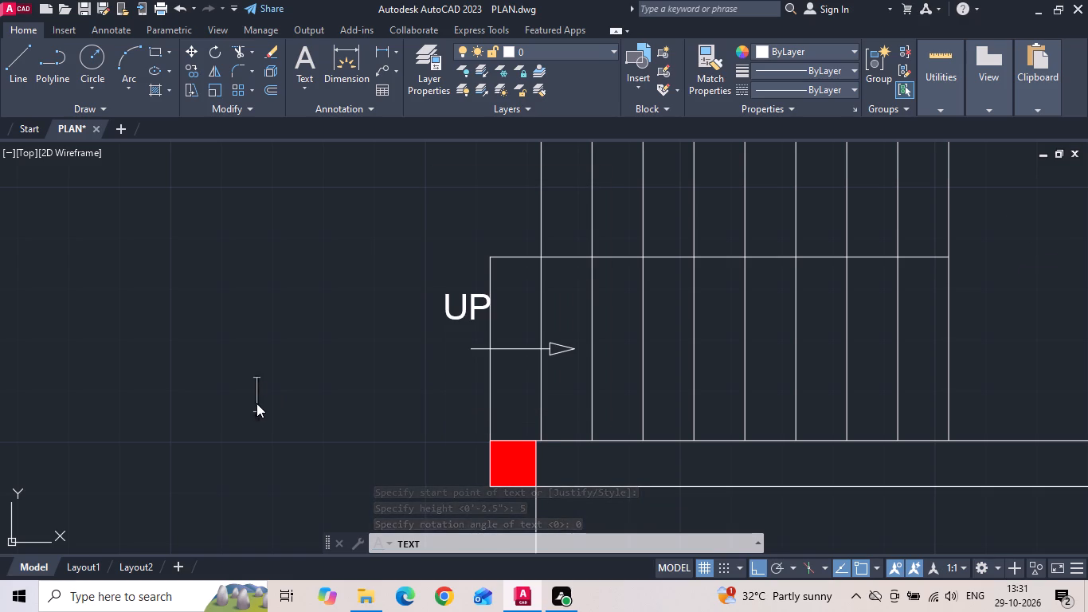
key(Escape)
Move the UP text straight down to line up with the direction arrow.
click(445, 308)
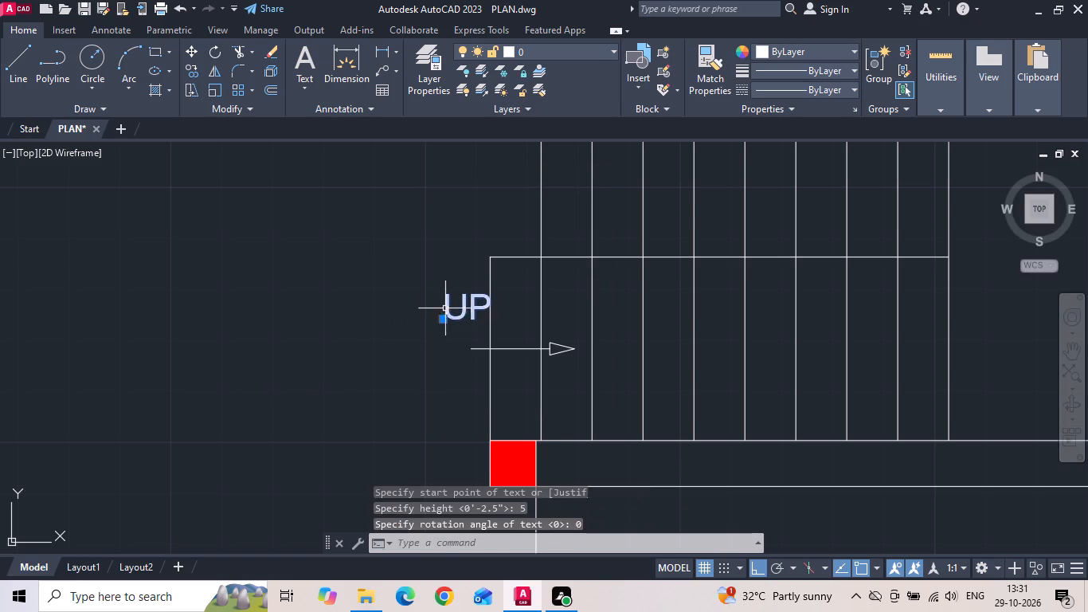
click(426, 318)
right_click(426, 318)
click(460, 292)
scroll(511, 323, up, 1)
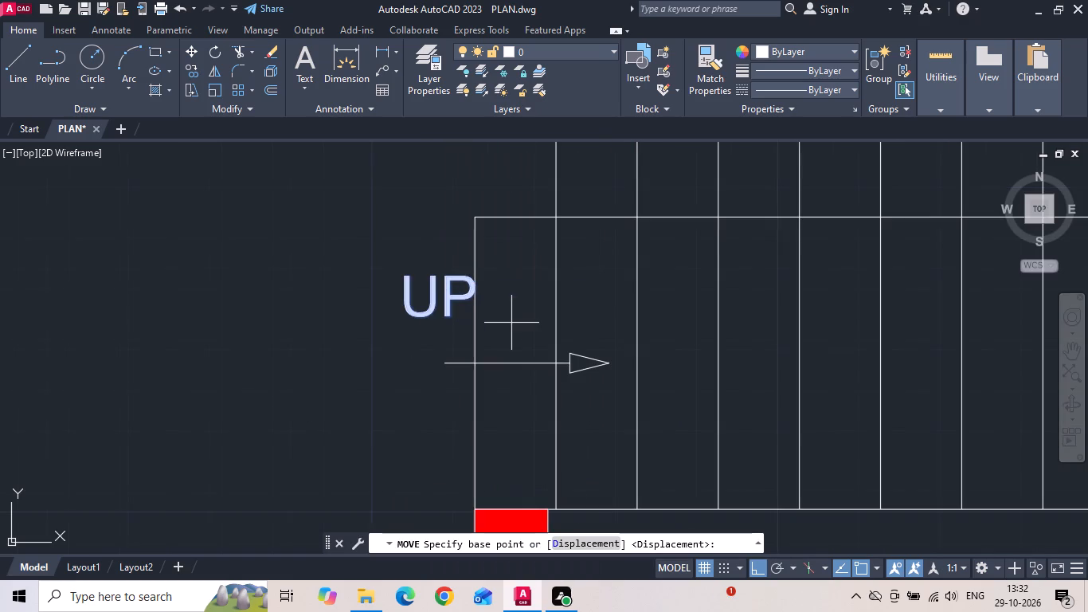
drag(524, 311, 523, 332)
click(517, 377)
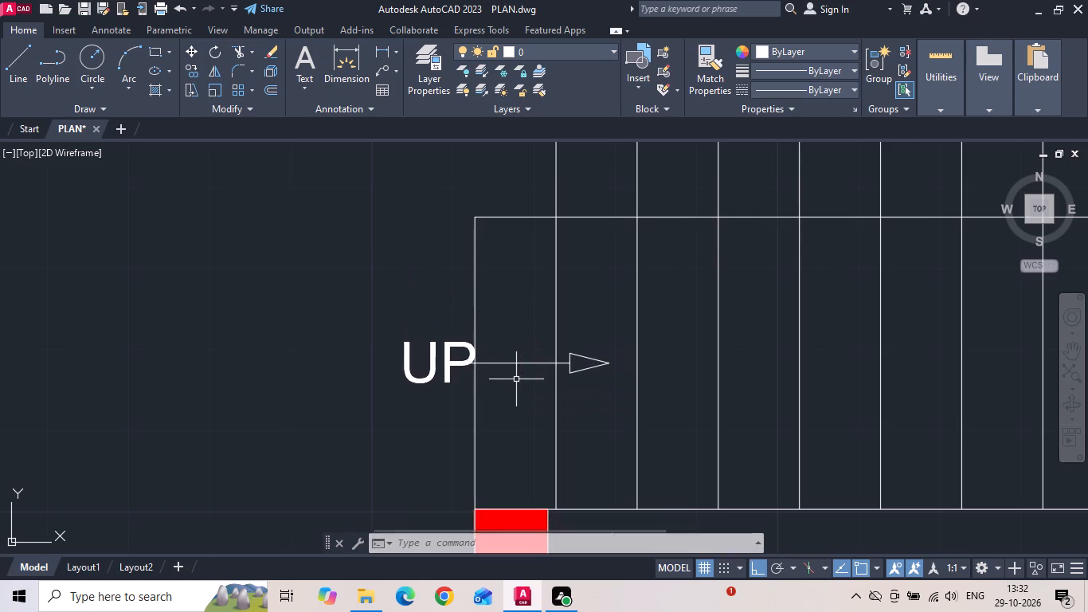
Move the UP text horizontally left until it sits just clear of the arrow's tail.
click(421, 377)
right_click(367, 370)
click(414, 290)
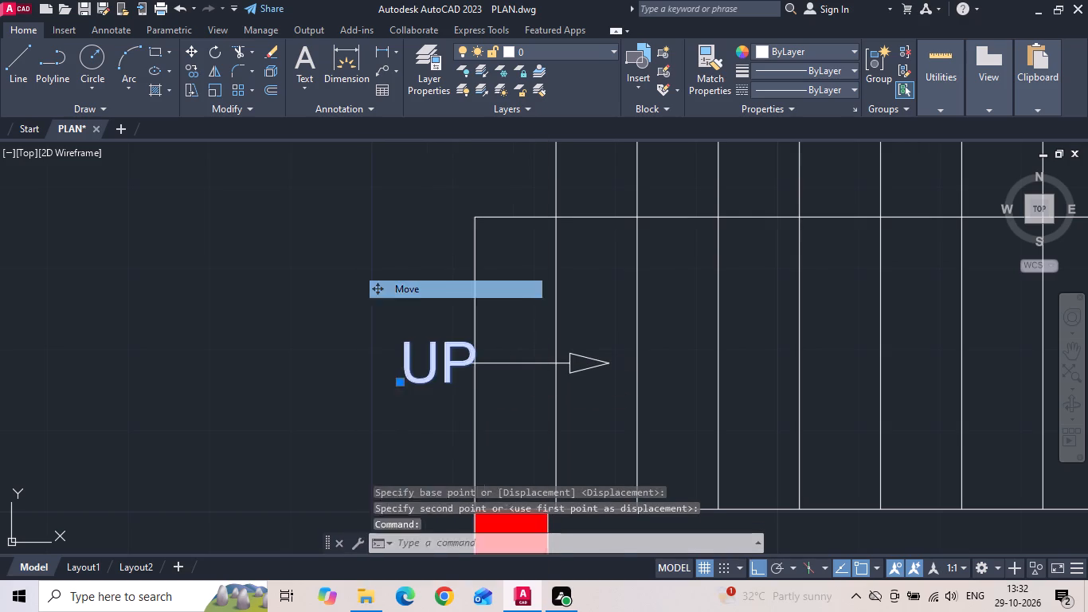
drag(520, 304, 513, 305)
click(499, 303)
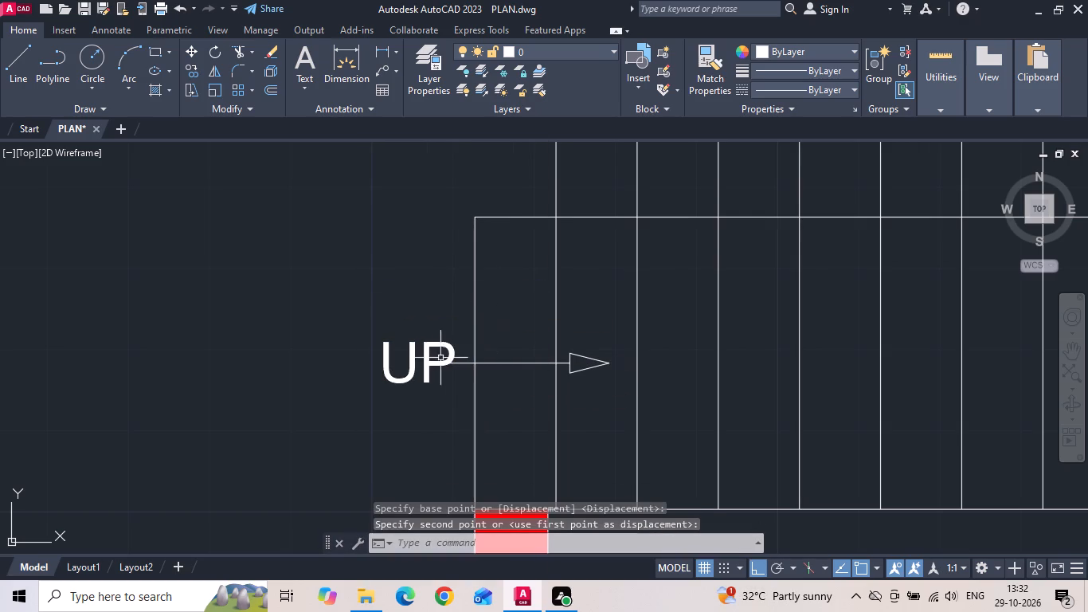
click(438, 342)
right_click(438, 341)
click(472, 291)
scroll(519, 327, up, 1)
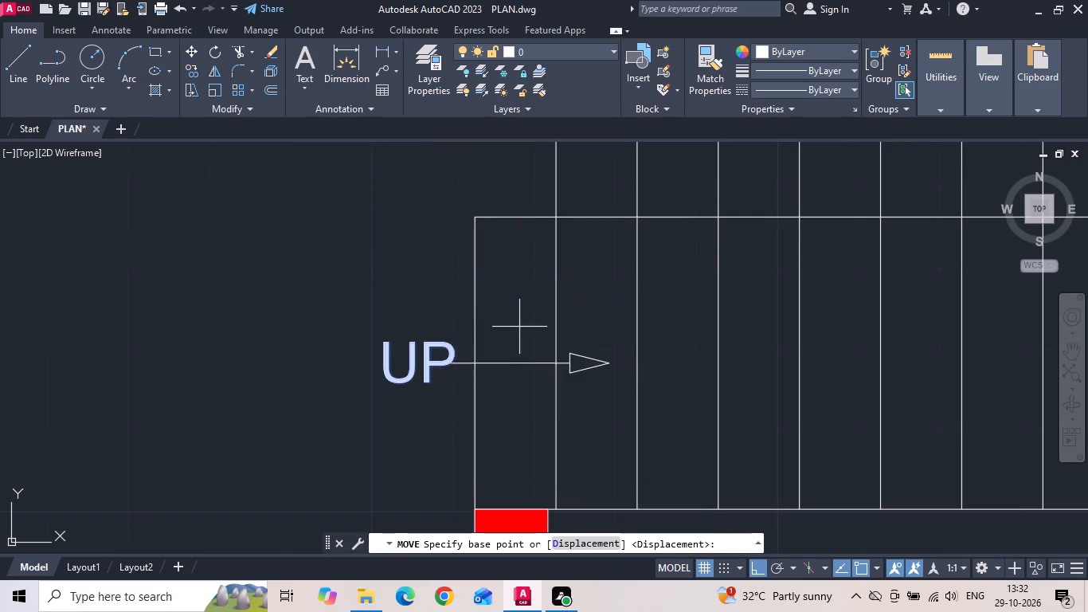
click(526, 314)
click(501, 310)
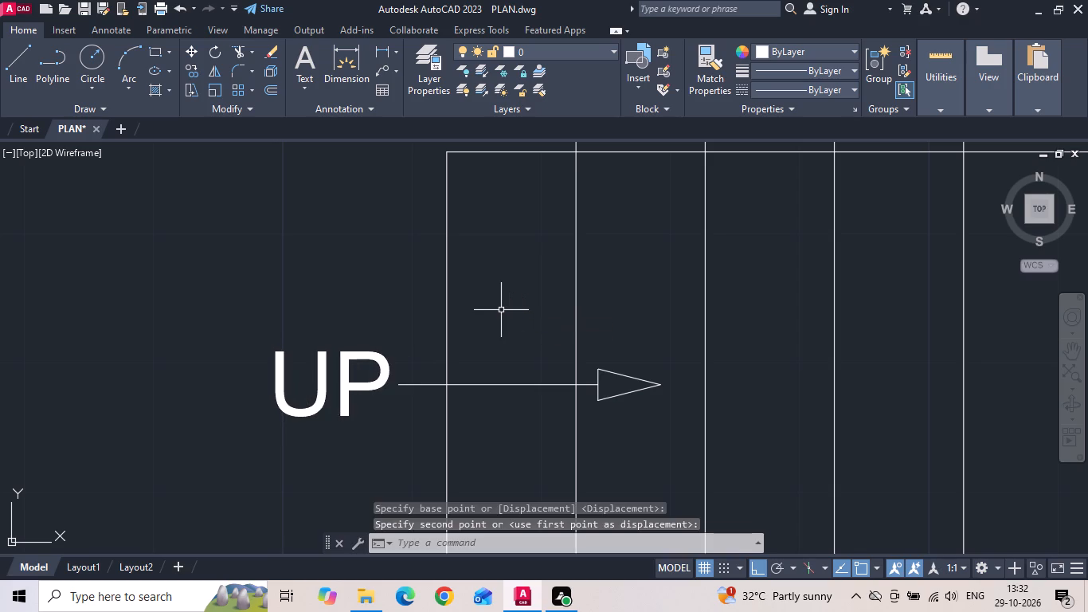
Save the drawing.
key(ctrl+s)
key(ctrl+s)
key(ctrl+s)
key(ctrl+s)
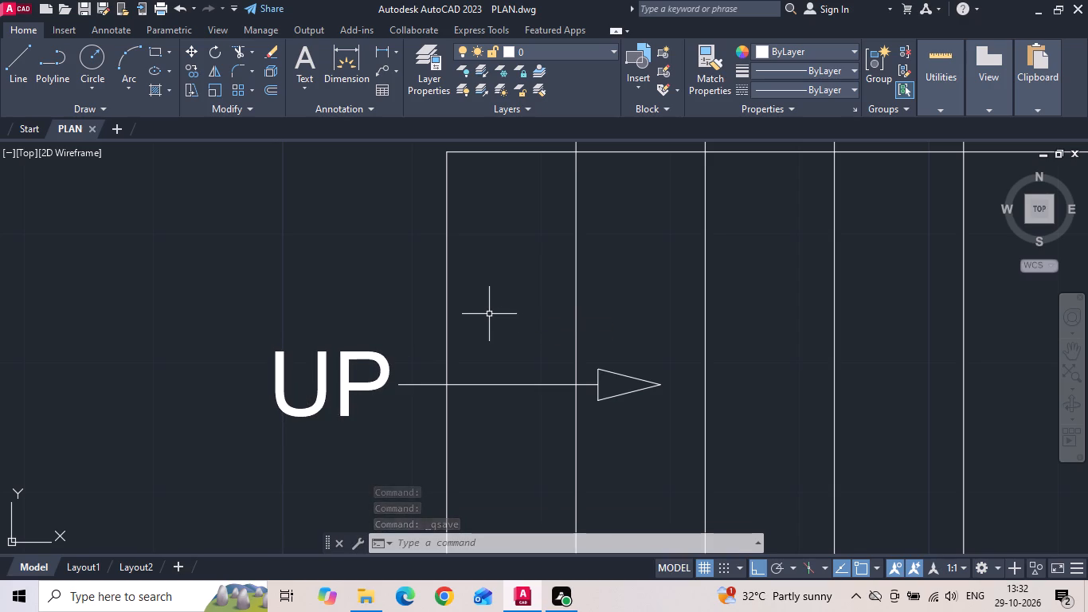
key(ctrl+s)
key(ctrl+s)
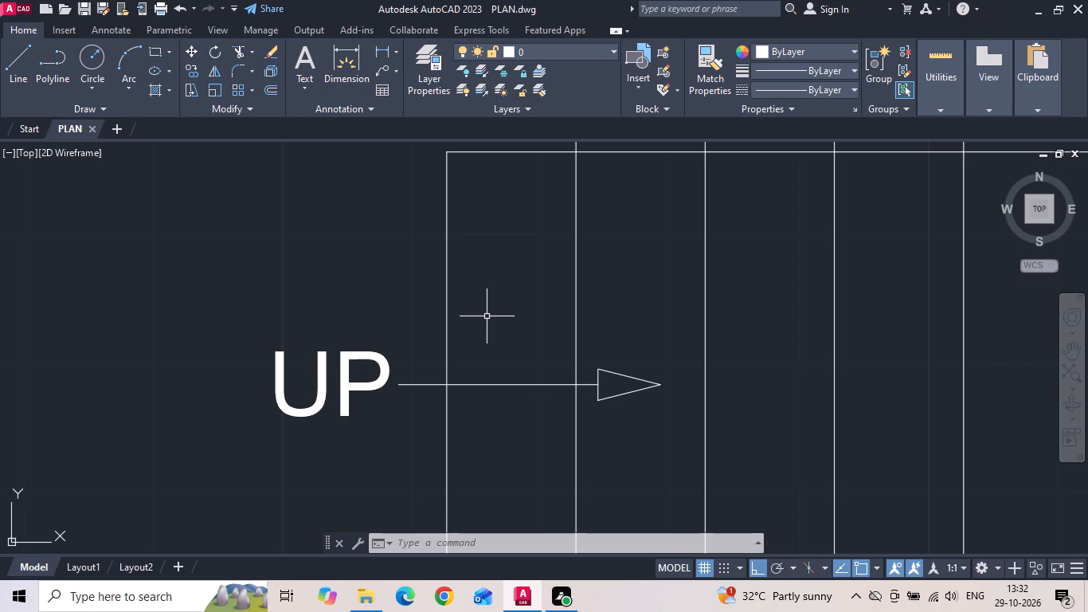
key(ctrl+s)
key(ctrl+s)
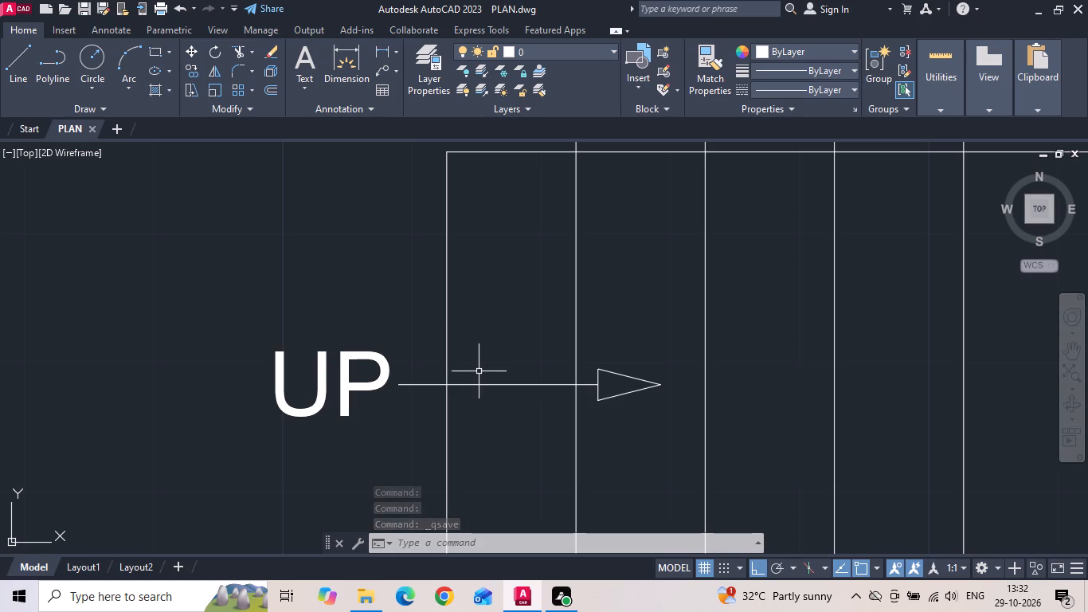
Save the drawing.
key(ctrl+s)
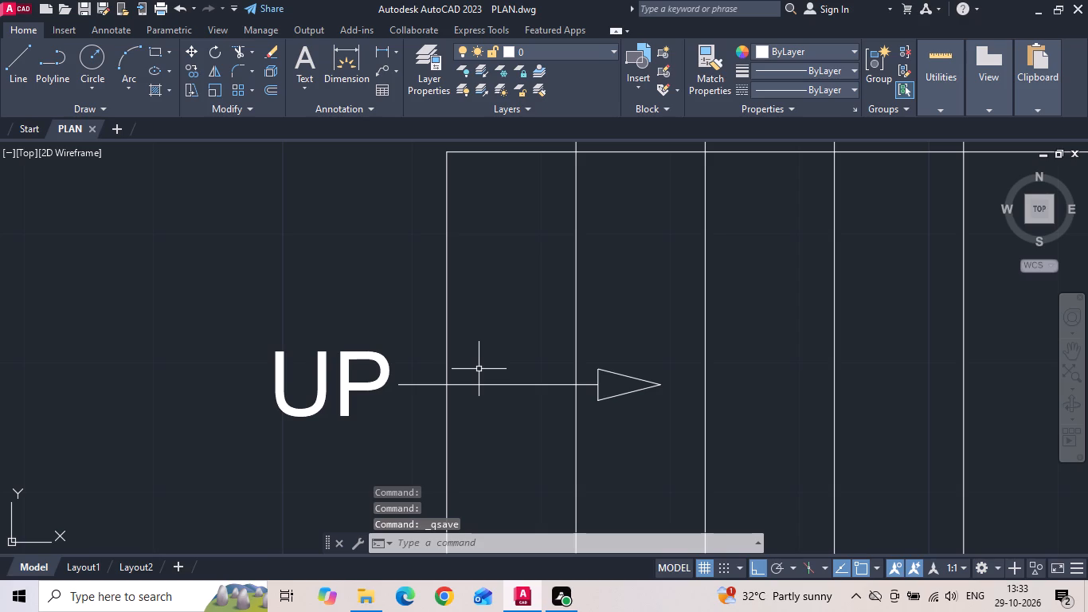
Copy the UP text and direction arrow from the car-parking floor's staircase to the same spot on the middle plan's staircase.
scroll(479, 369, down, 4)
middle_drag(452, 385, 519, 385)
scroll(523, 386, down, 2)
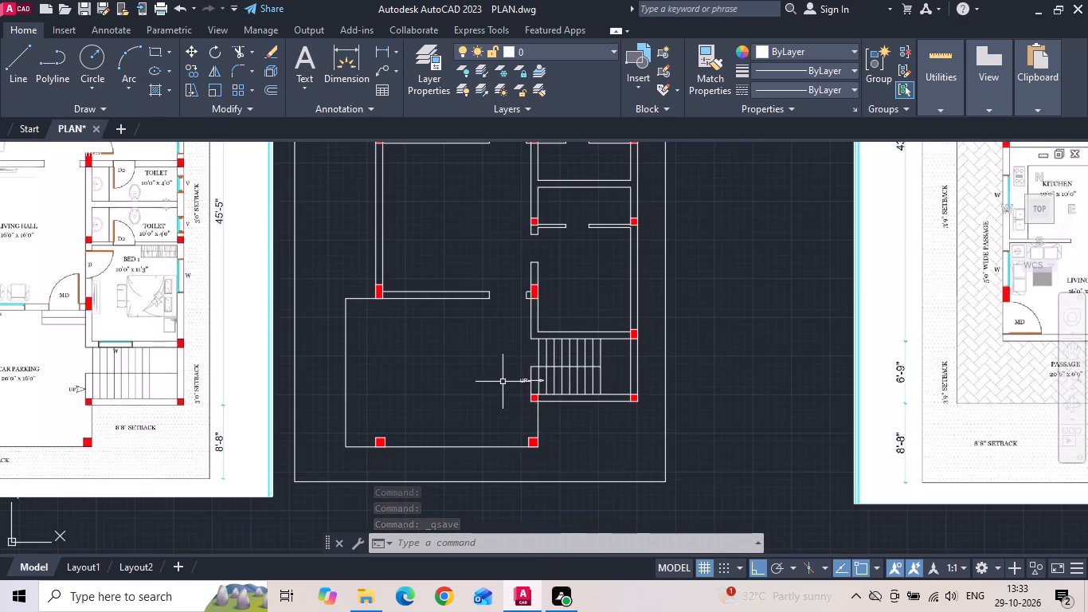
middle_drag(499, 380, 604, 379)
scroll(627, 372, up, 3)
scroll(690, 398, up, 3)
drag(616, 421, 601, 398)
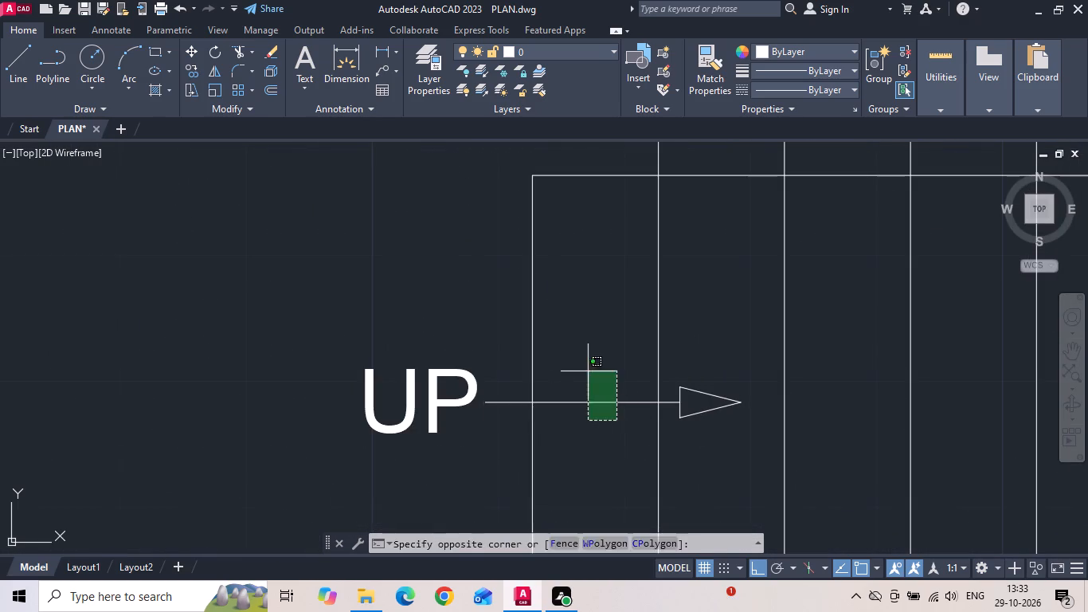
click(588, 371)
drag(434, 362, 404, 401)
click(378, 426)
drag(734, 368, 699, 422)
click(699, 422)
right_click(718, 330)
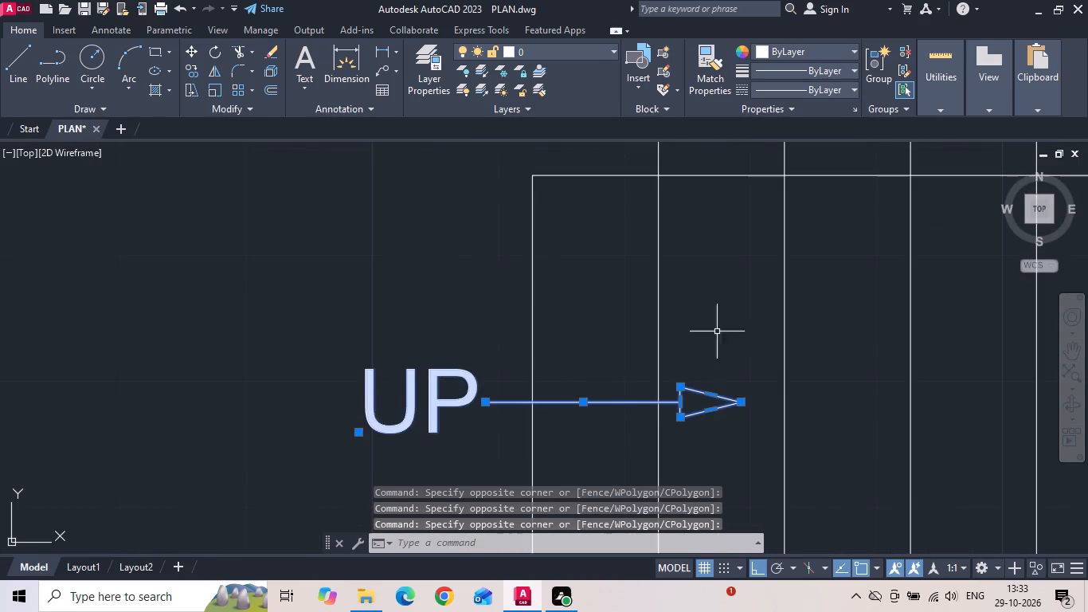
click(749, 328)
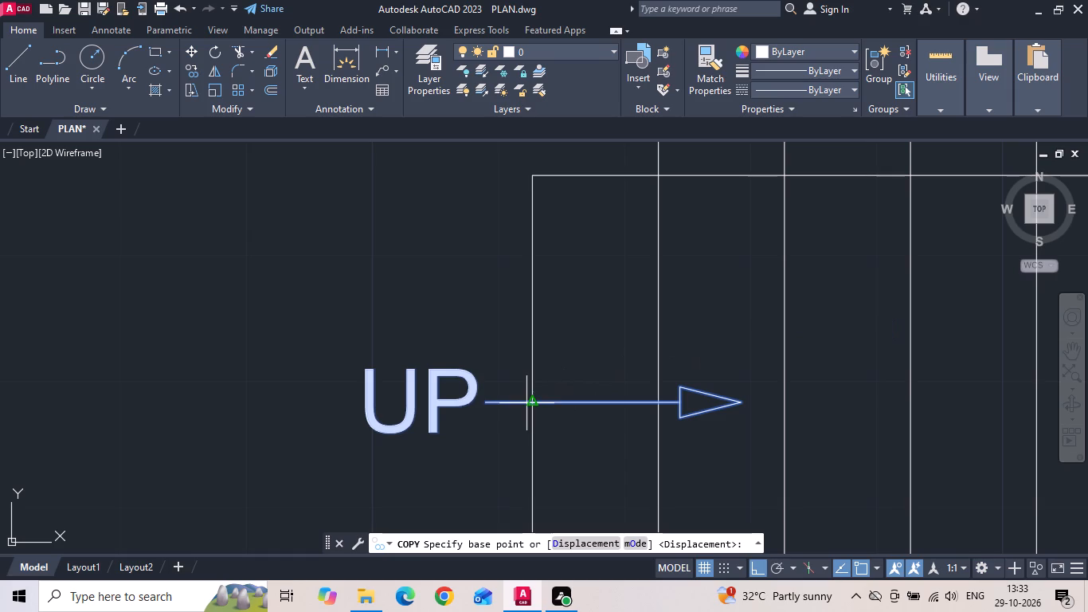
click(531, 402)
scroll(447, 375, down, 7)
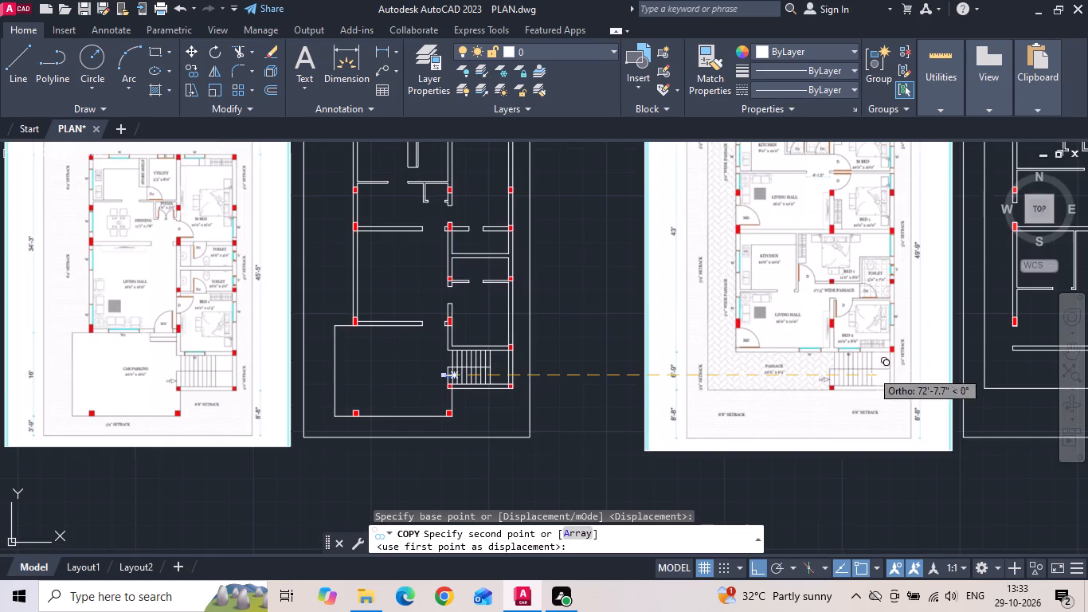
middle_drag(847, 367, 341, 367)
scroll(570, 367, up, 2)
scroll(673, 378, up, 3)
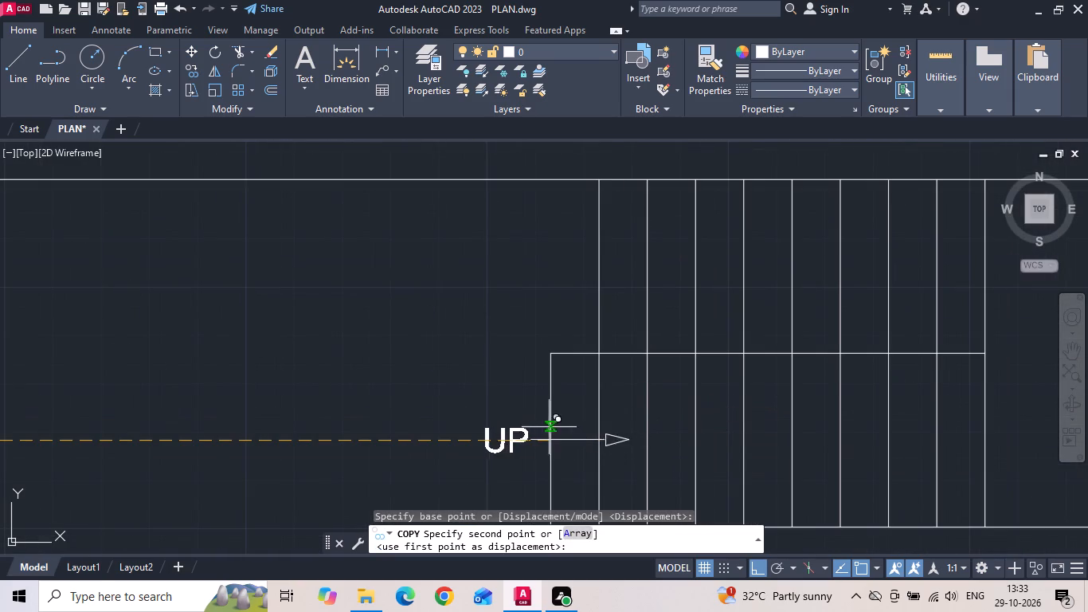
click(548, 439)
Place another copy of the UP text and arrow at the staircase entry of the open-terrace floor's wall plan.
scroll(285, 378, down, 3)
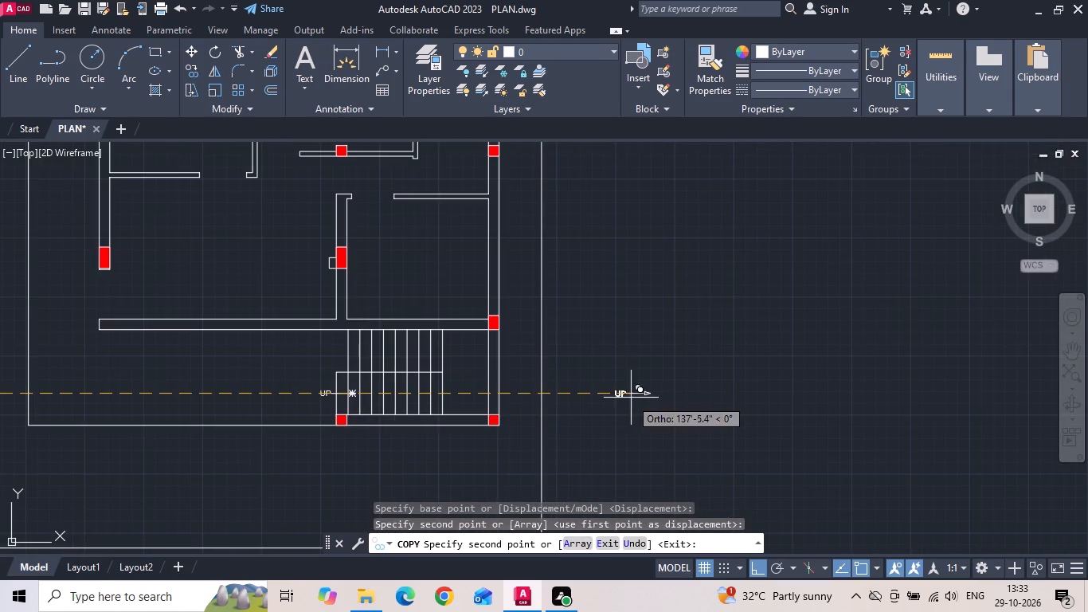
scroll(612, 389, down, 3)
scroll(906, 398, up, 6)
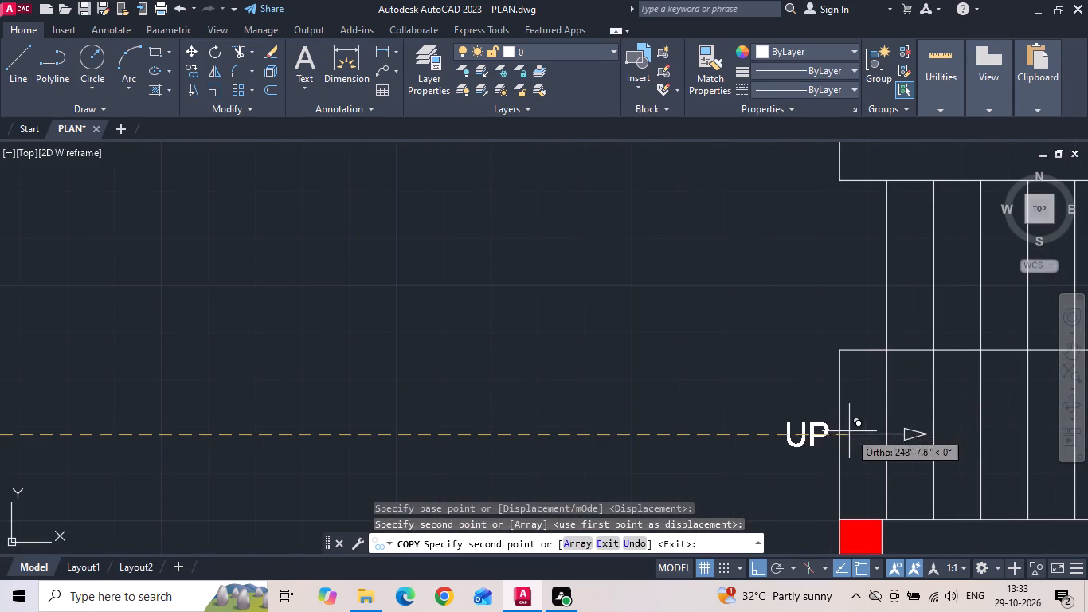
click(845, 435)
key(Escape)
Save the drawing.
key(ctrl+s)
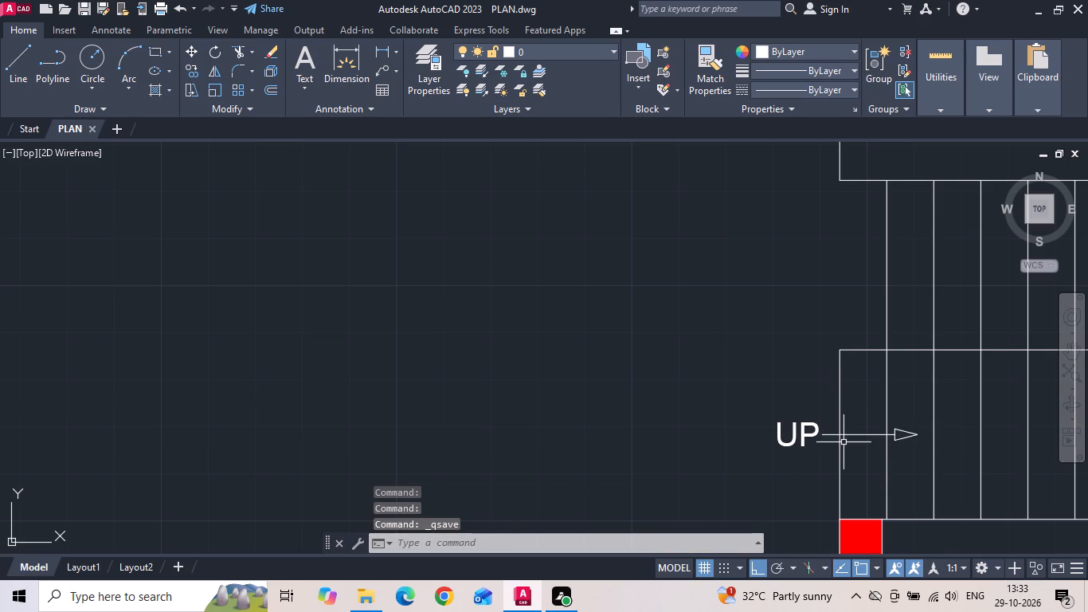
Compare the wall plans with the furnished reference plans, examining the door openings around the living halls and bedrooms.
scroll(853, 426, down, 5)
middle_drag(185, 353, 612, 423)
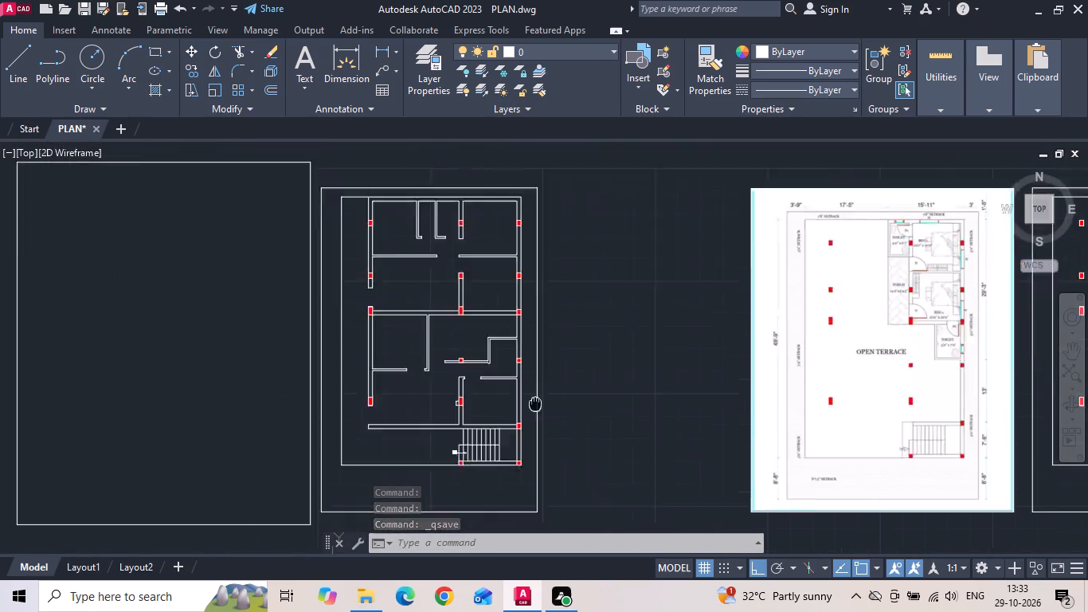
middle_drag(612, 423, 667, 432)
scroll(667, 432, down, 1)
scroll(292, 397, up, 1)
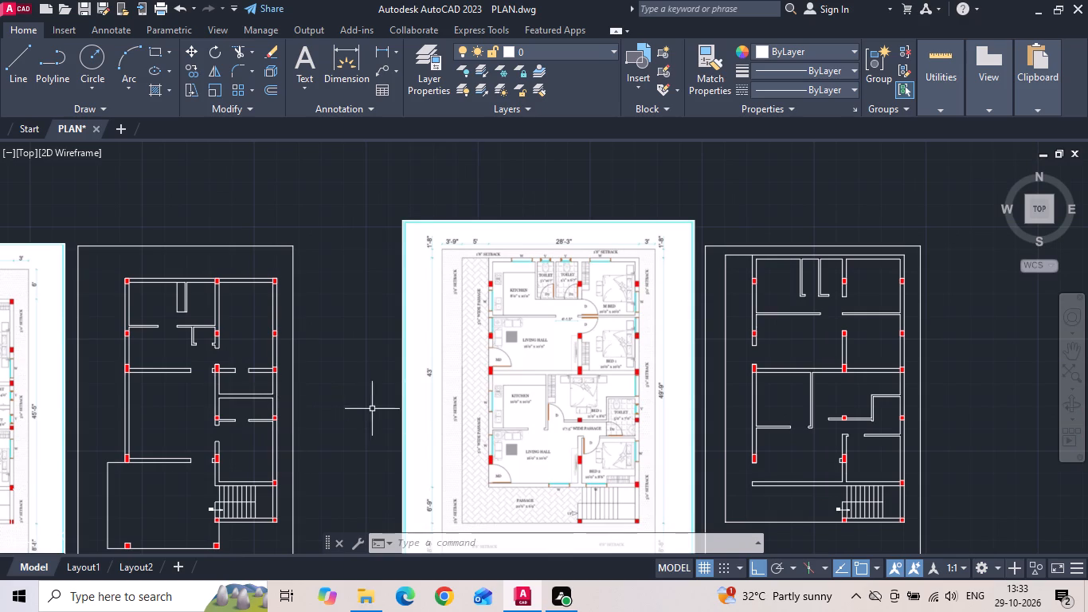
scroll(496, 382, up, 3)
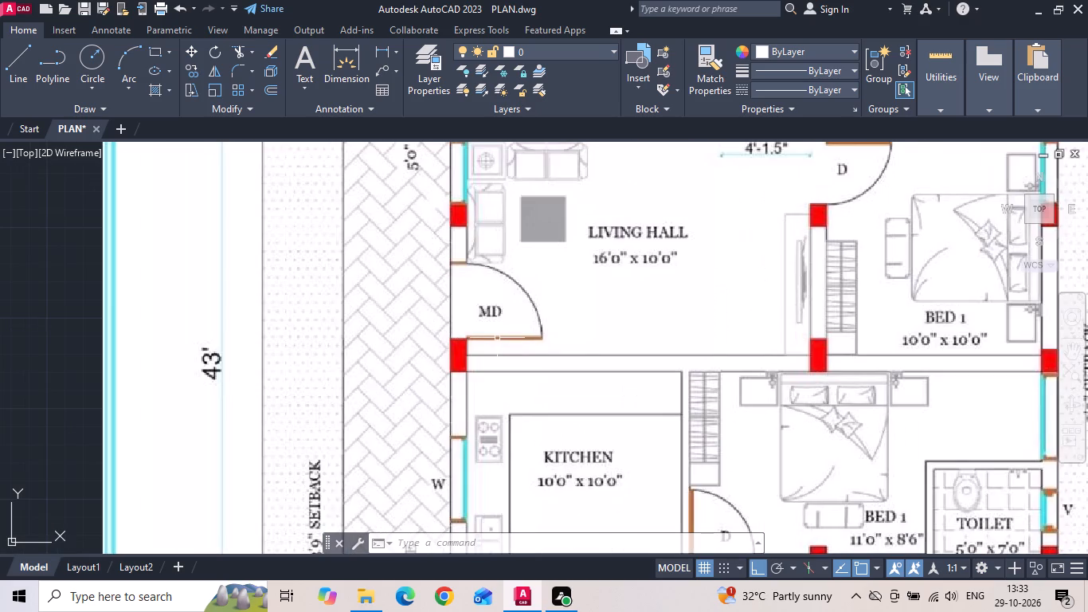
scroll(668, 279, down, 1)
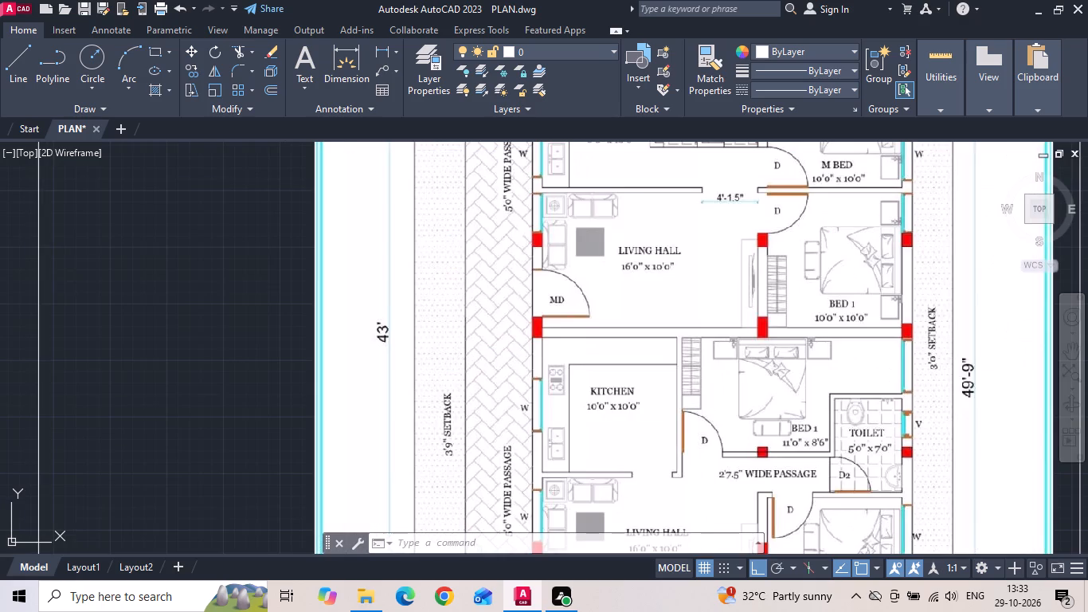
scroll(669, 279, down, 3)
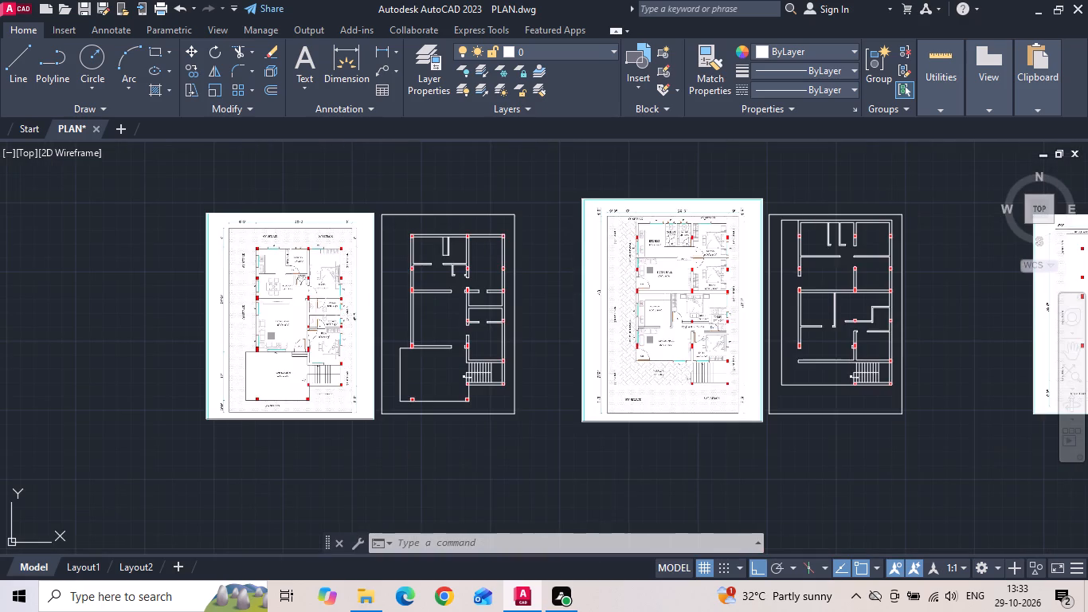
scroll(279, 323, up, 2)
scroll(290, 388, up, 2)
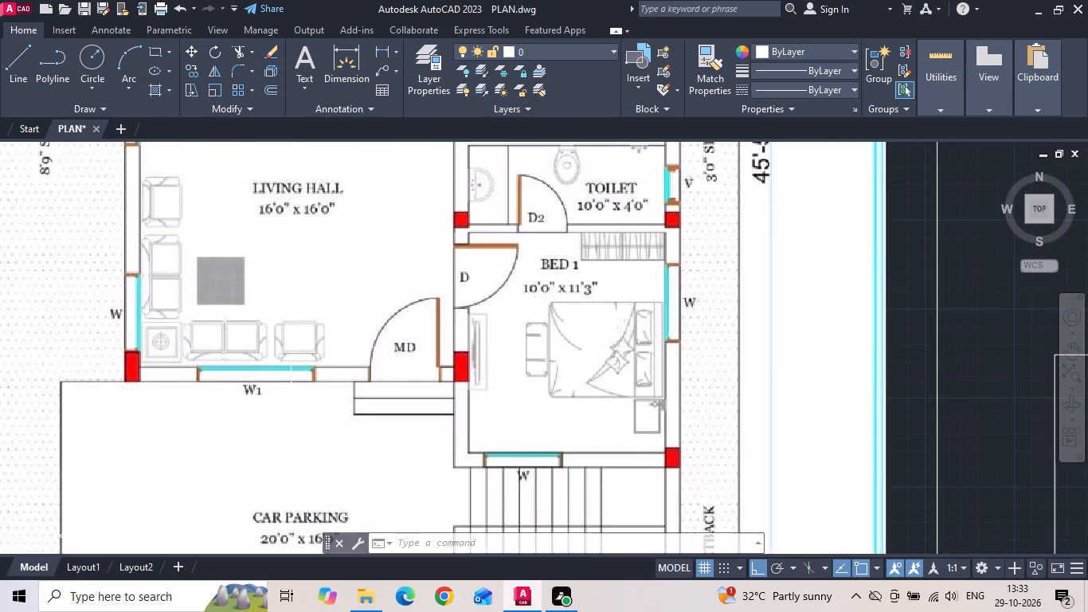
scroll(268, 364, down, 3)
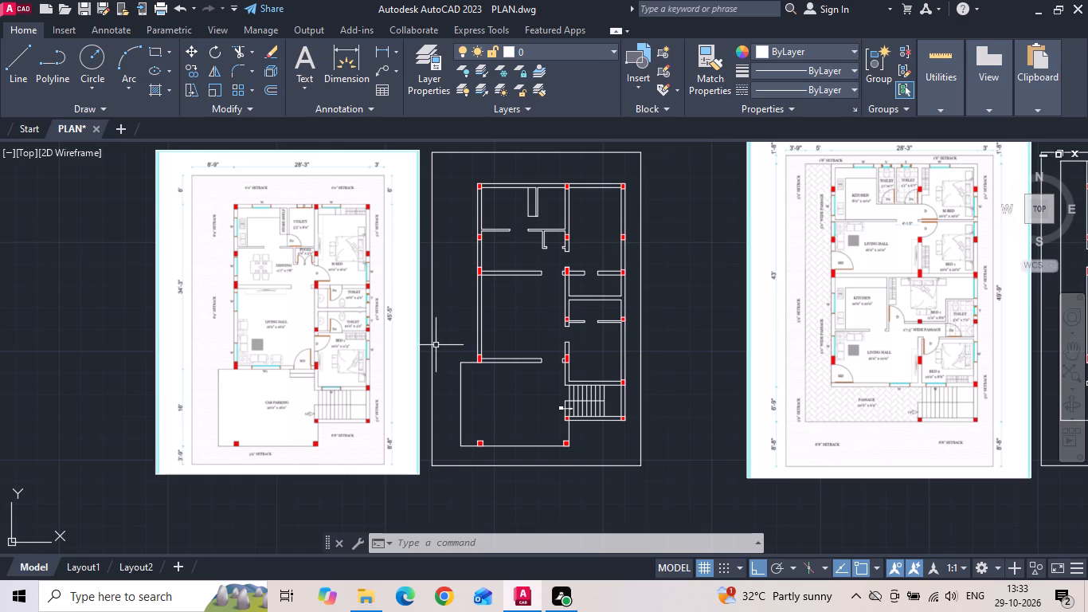
scroll(339, 366, up, 2)
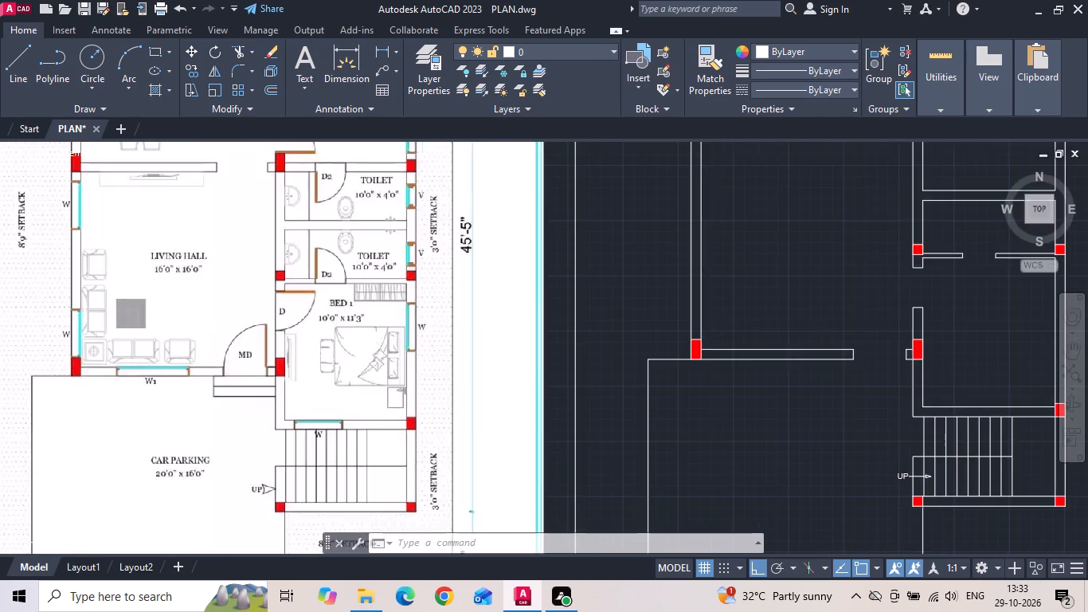
scroll(247, 309, up, 2)
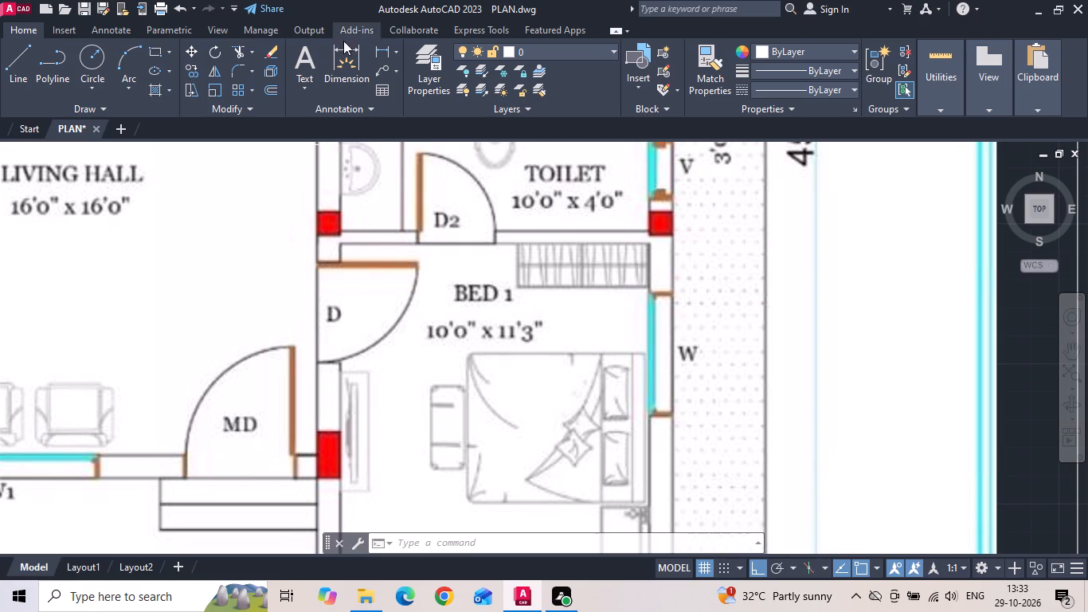
Measure the main door (MD) opening and the adjoining red column on the car-parking floor's reference plan.
click(382, 45)
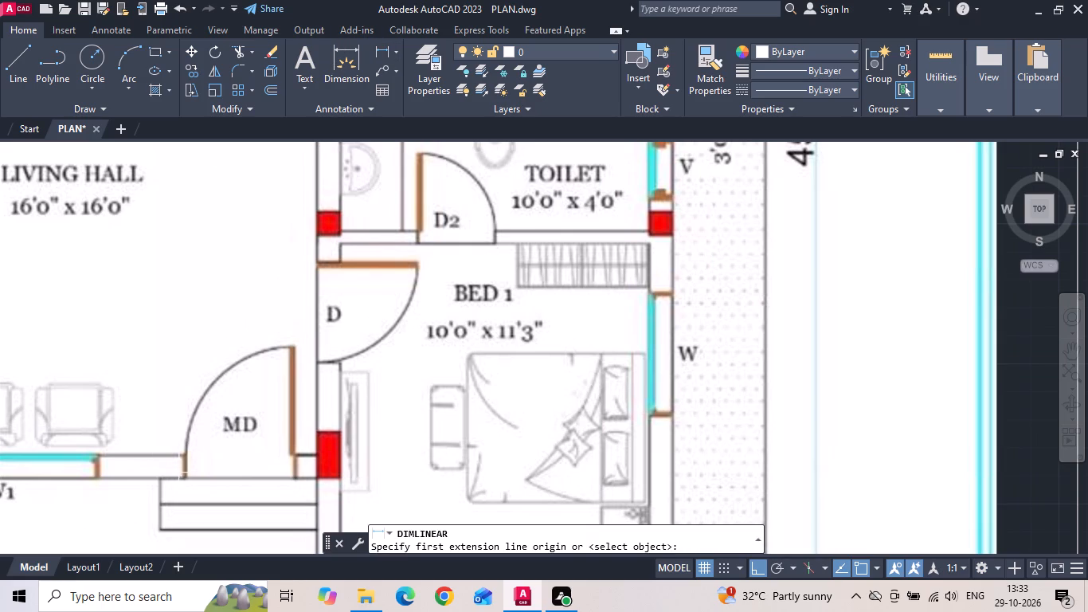
click(186, 474)
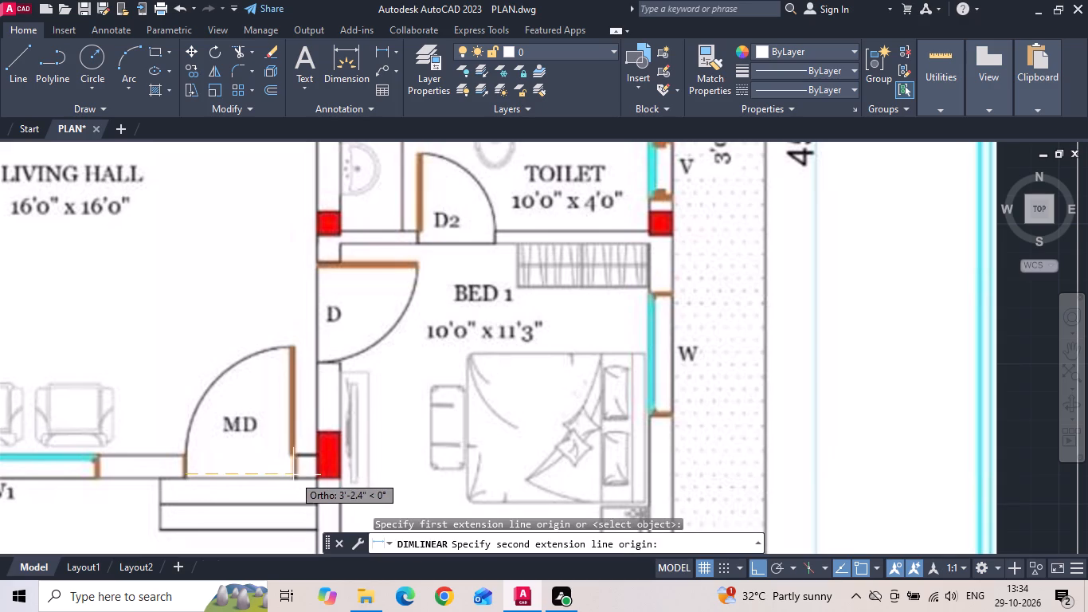
key(Escape)
key(space)
scroll(305, 492, up, 2)
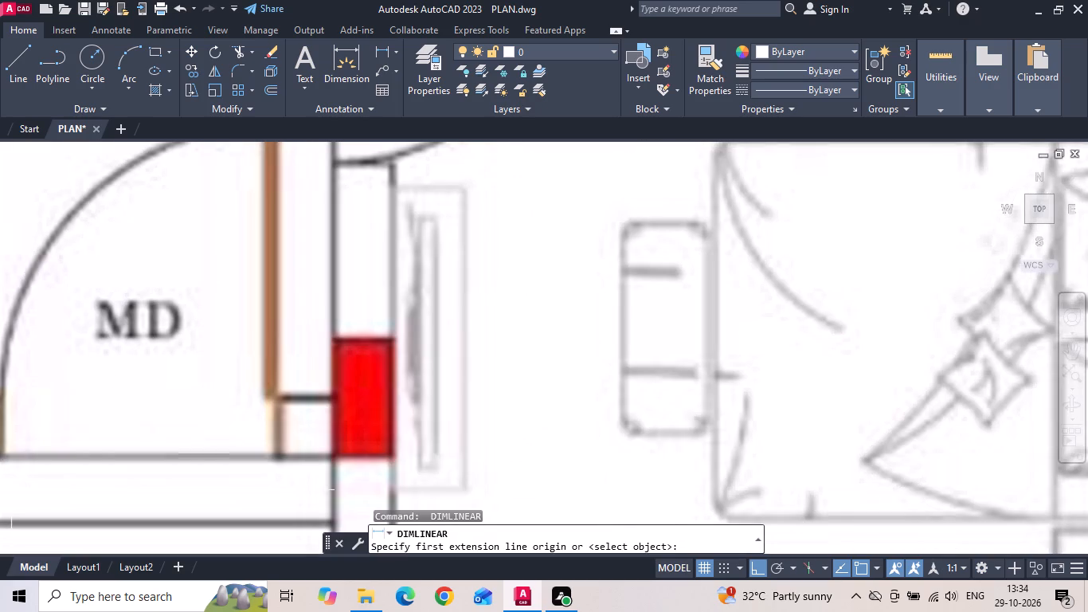
click(331, 457)
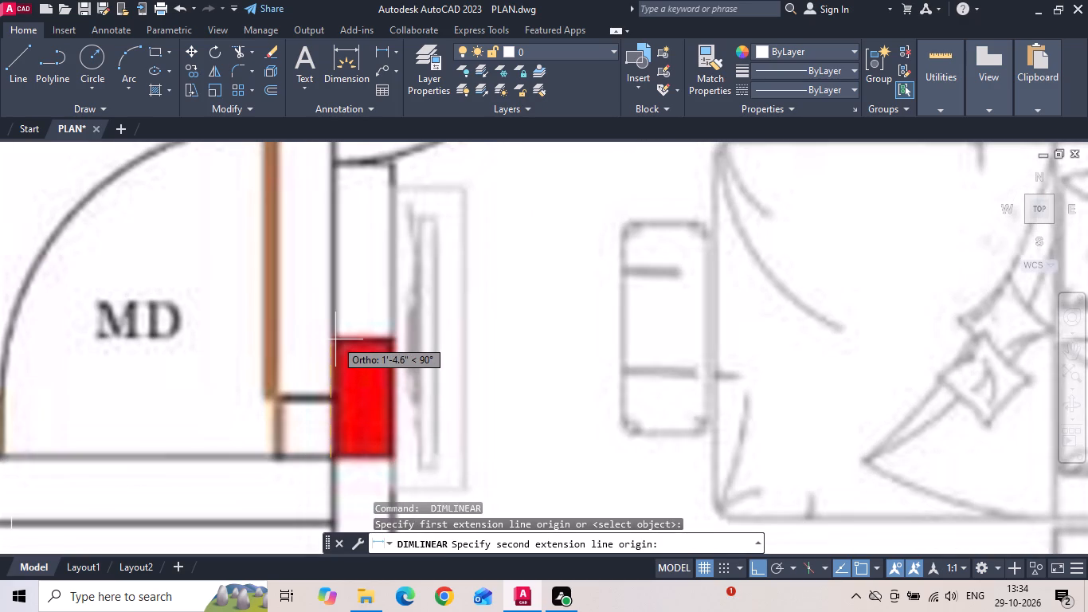
key(Escape)
scroll(299, 352, down, 1)
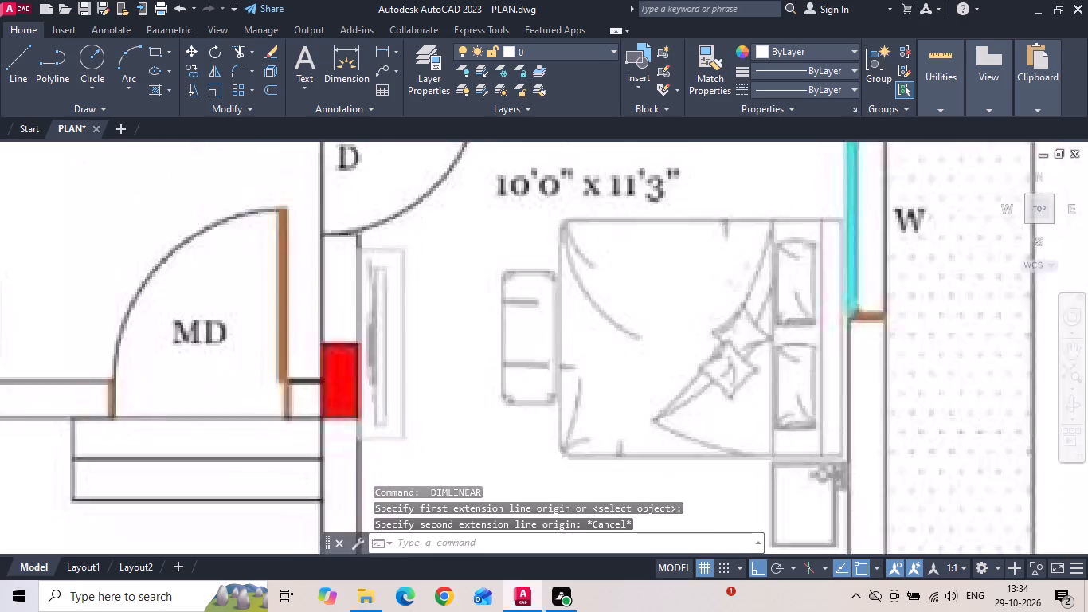
scroll(295, 354, down, 5)
scroll(284, 359, up, 6)
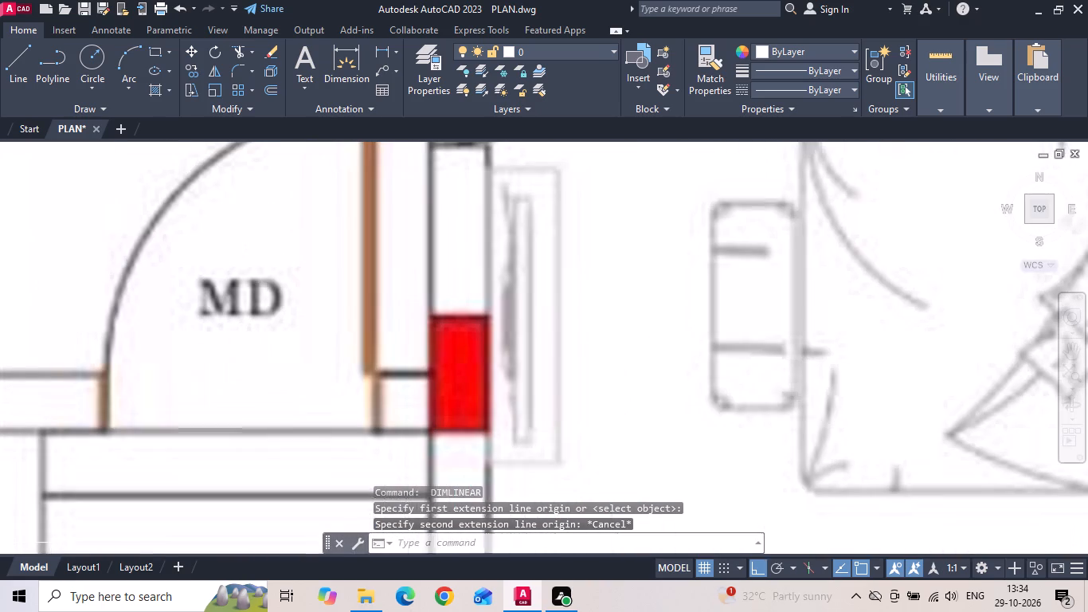
key(space)
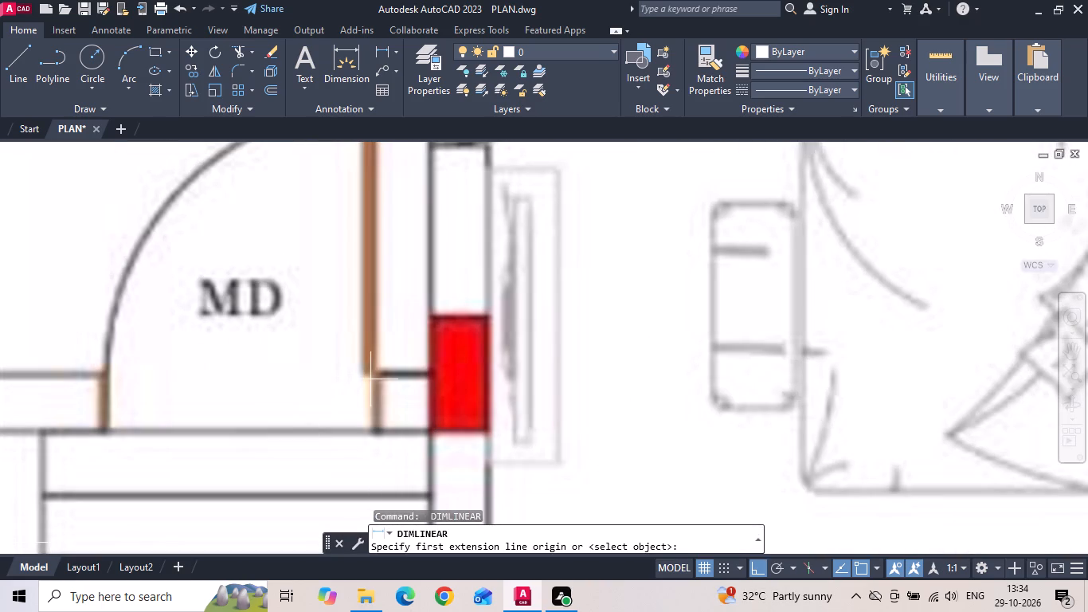
click(372, 379)
key(Escape)
scroll(394, 391, down, 4)
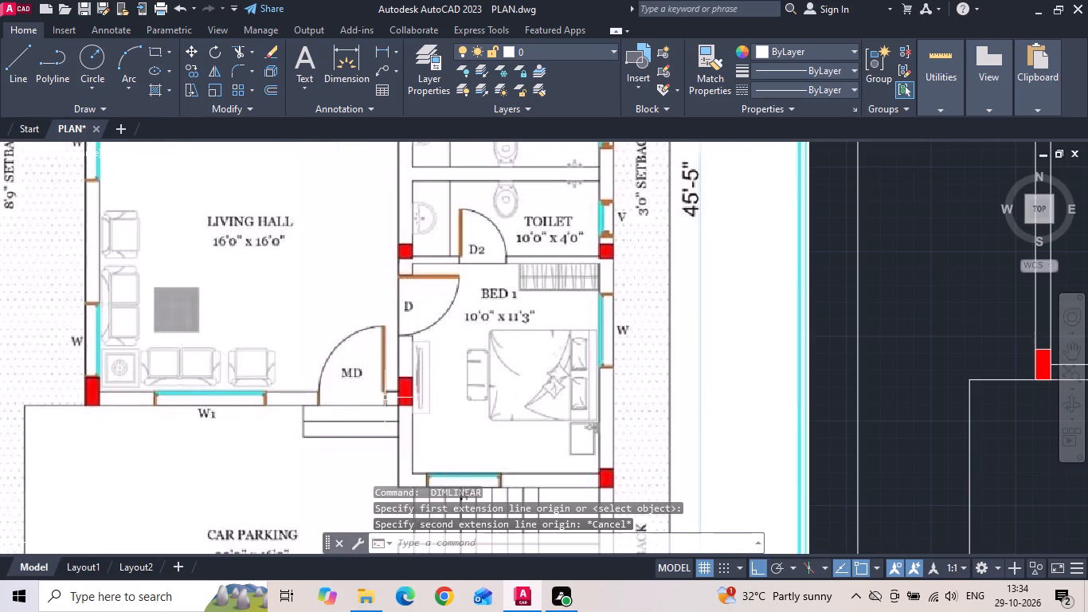
Move the end line of the wall between living hall and car parking 8" towards the door-side column and extend both wall lines to it.
scroll(312, 355, down, 2)
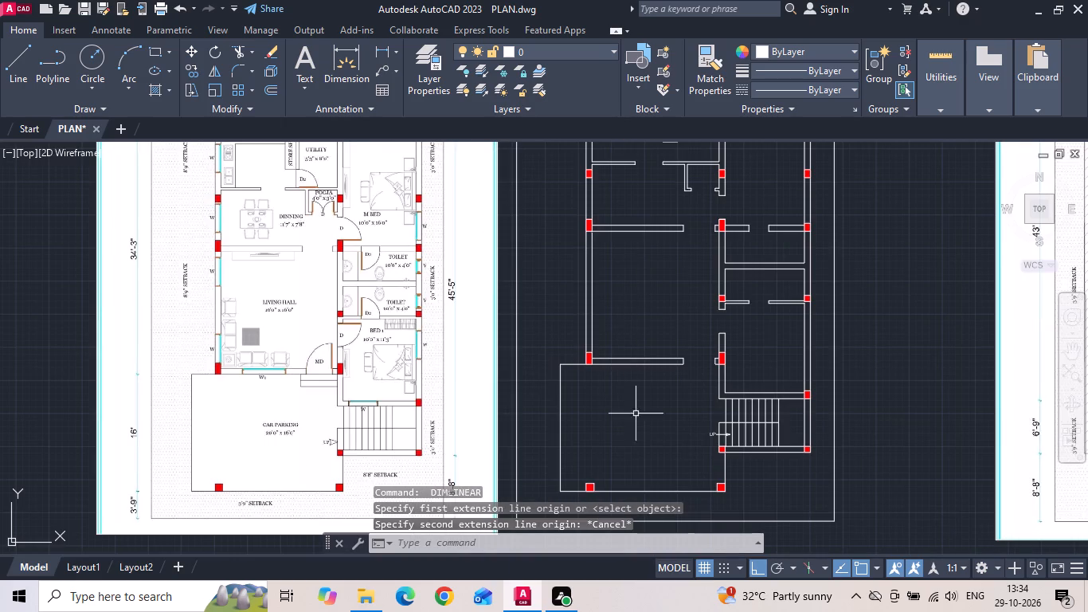
scroll(703, 356, up, 4)
scroll(616, 405, down, 3)
scroll(617, 408, up, 3)
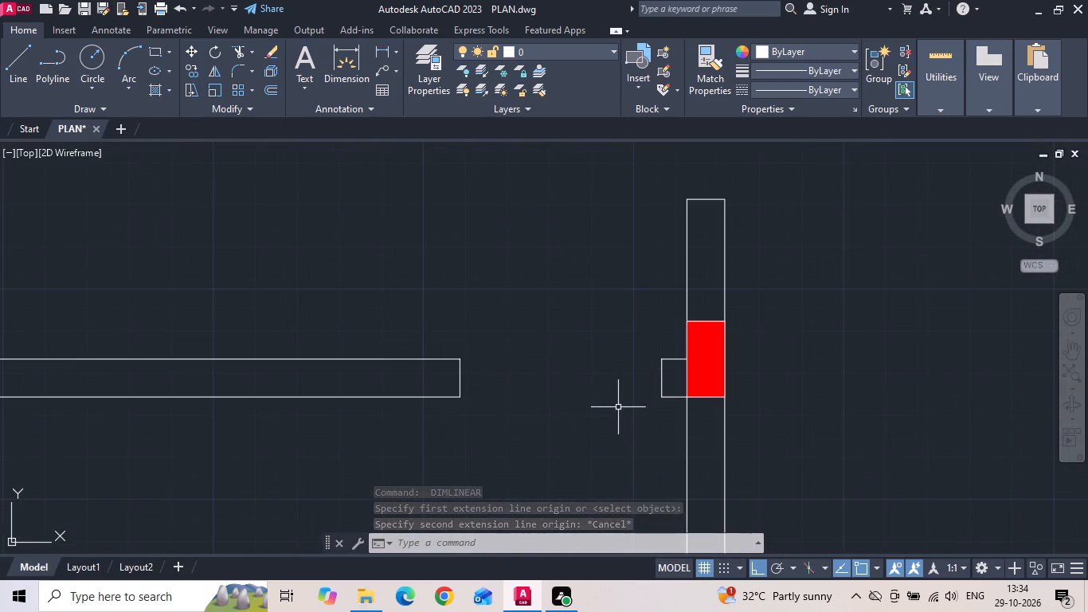
drag(483, 382, 473, 382)
click(440, 379)
right_click(479, 299)
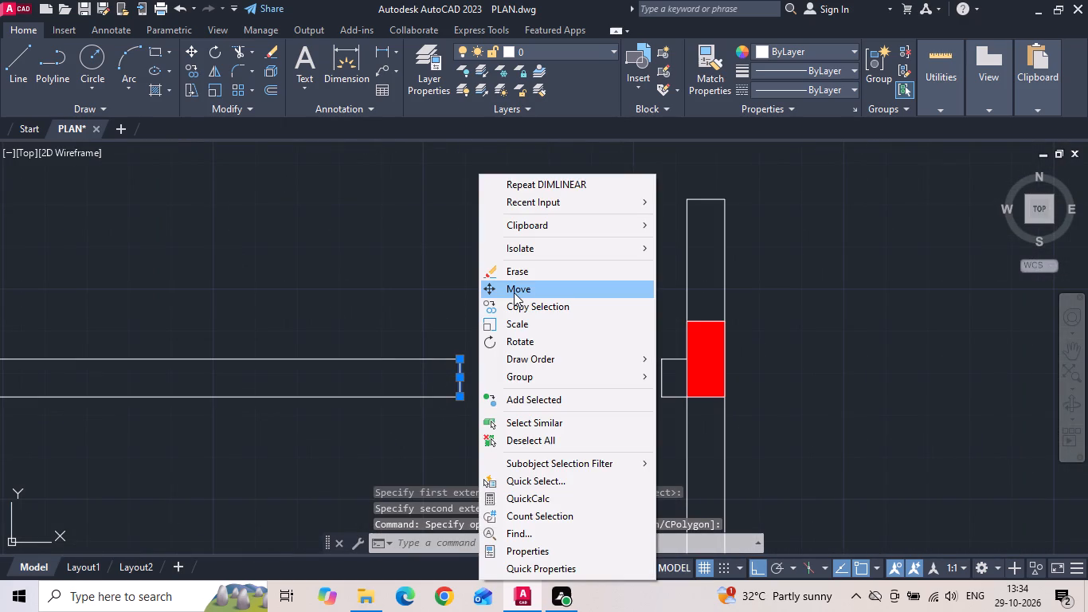
click(514, 292)
drag(503, 296, 515, 294)
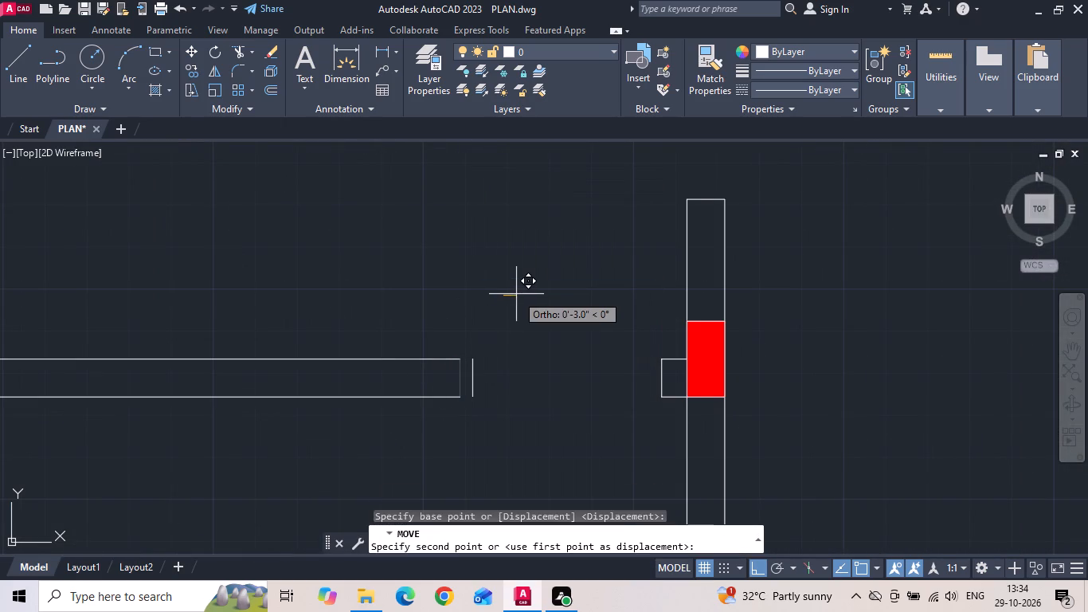
text(8 EX)
key(space)
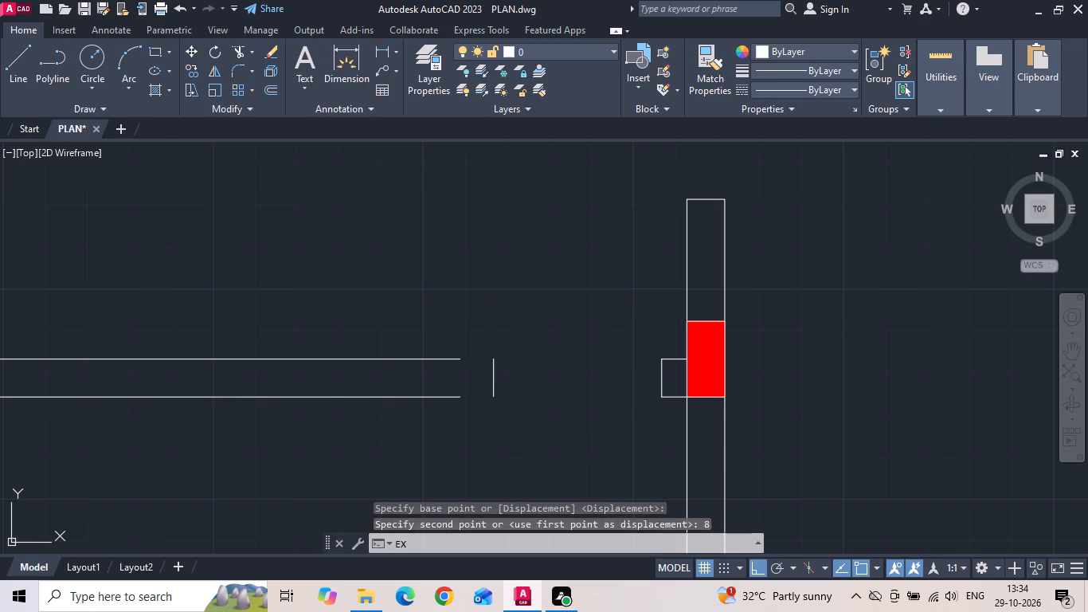
drag(429, 329, 409, 419)
key(Escape)
Measure the main door opening between the extended wall end and the short wall stub at the column.
click(382, 52)
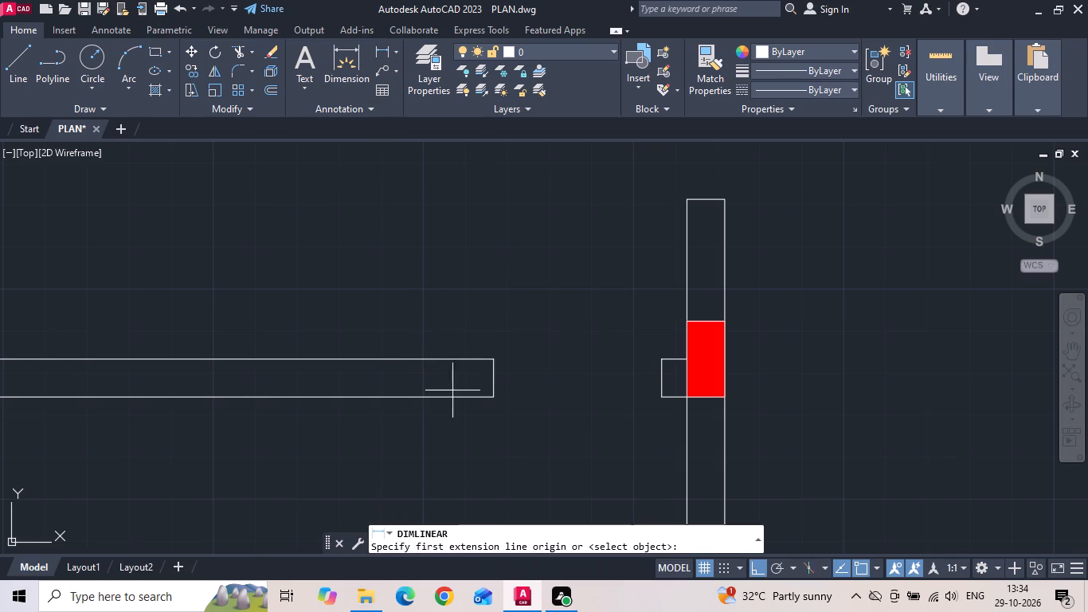
drag(489, 402, 497, 405)
click(657, 397)
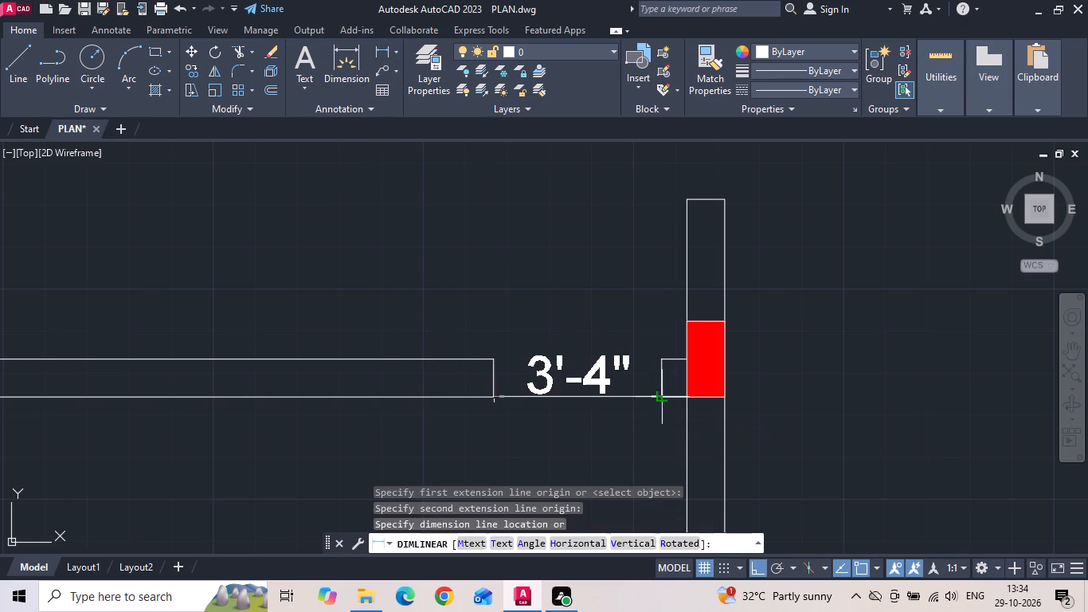
key(Escape)
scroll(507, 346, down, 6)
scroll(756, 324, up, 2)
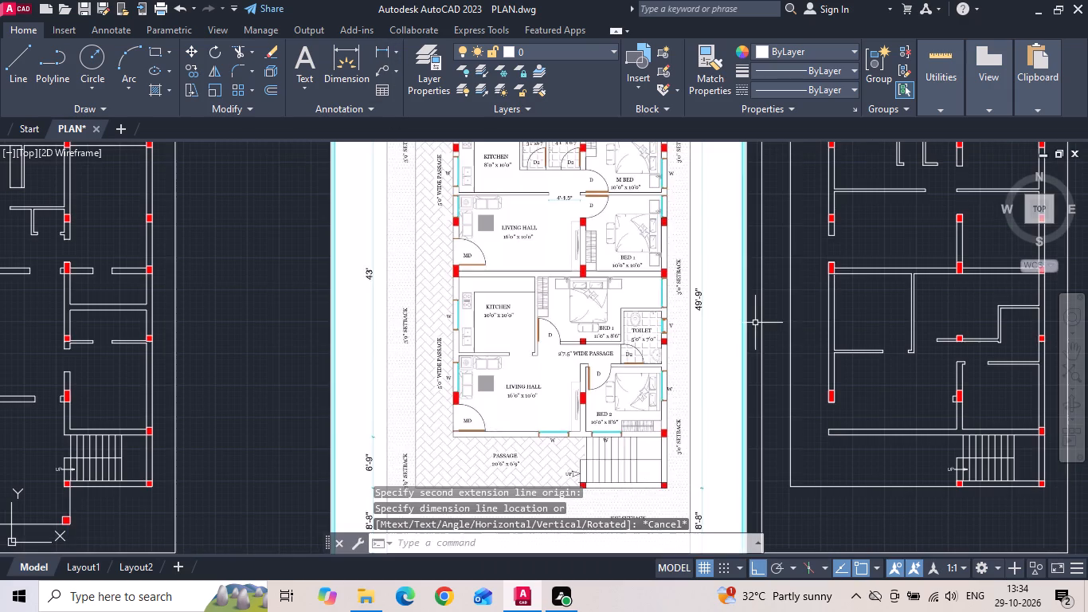
Measure the upper living hall's main door opening on the middle wall plan, from the red column to the wall end above.
scroll(870, 244, up, 3)
middle_drag(782, 262, 566, 307)
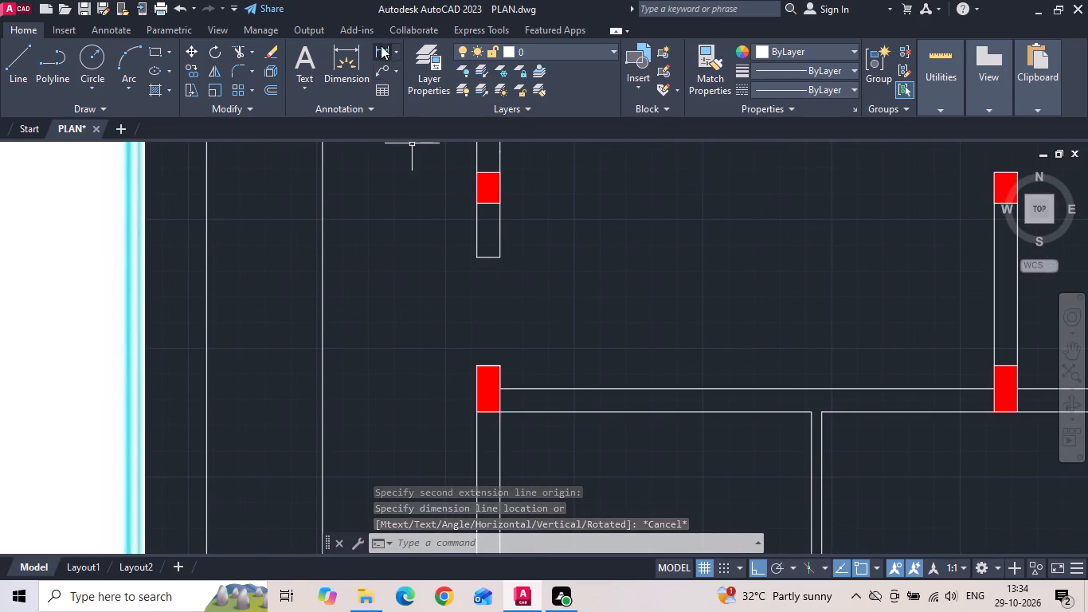
click(381, 44)
drag(506, 367, 502, 348)
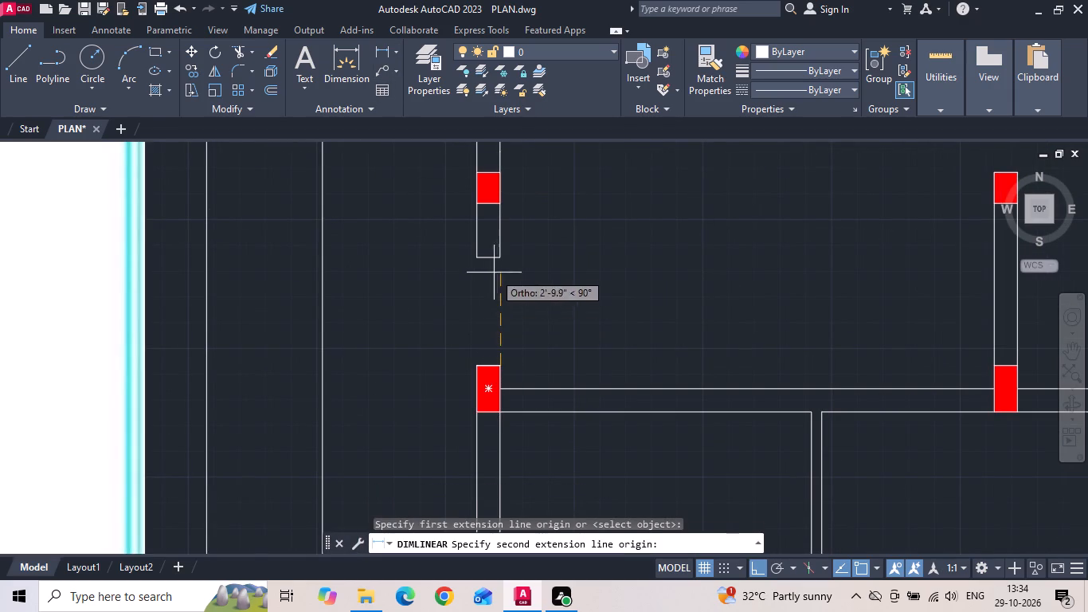
click(499, 256)
key(Escape)
Move the end line of the wall above the upper main door opening 2" into the opening and extend both wall lines to it.
scroll(494, 255, up, 1)
drag(491, 249, 476, 296)
right_click(476, 296)
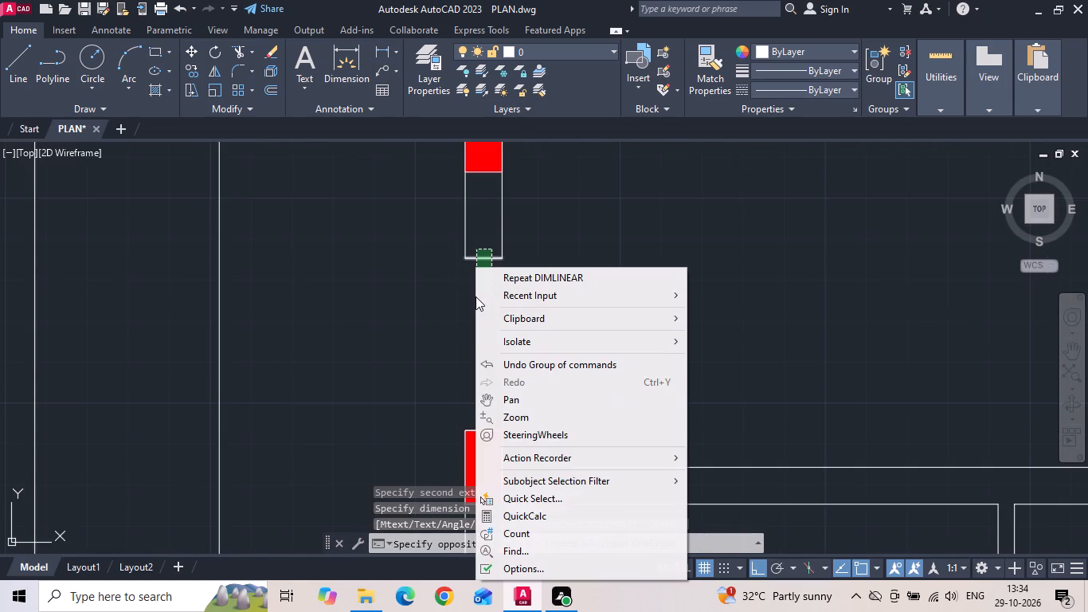
click(476, 296)
click(472, 304)
right_click(472, 304)
click(504, 293)
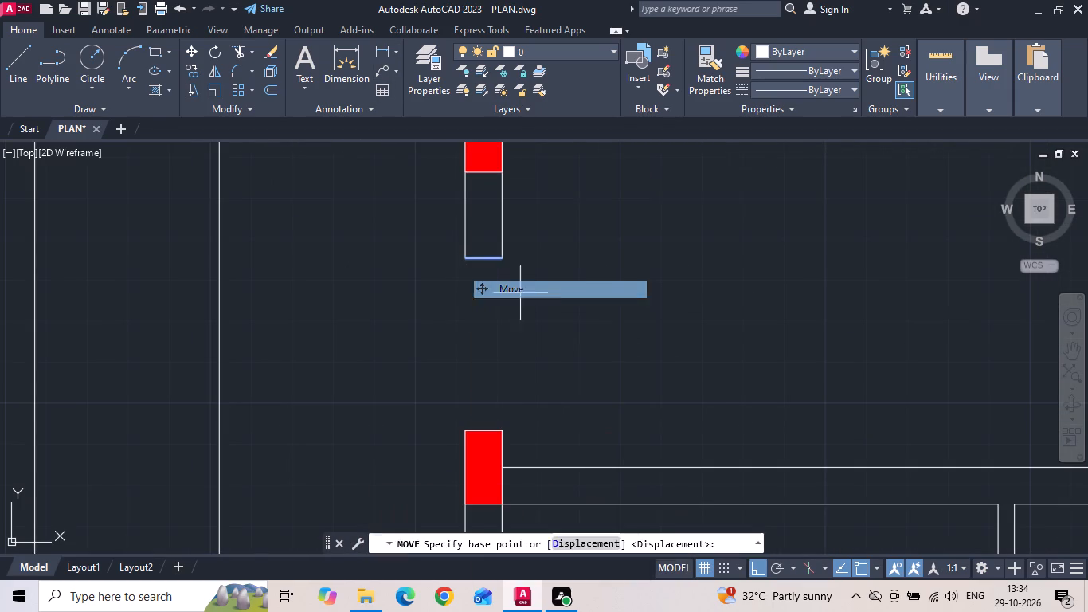
drag(566, 286, 567, 305)
text(2 EX)
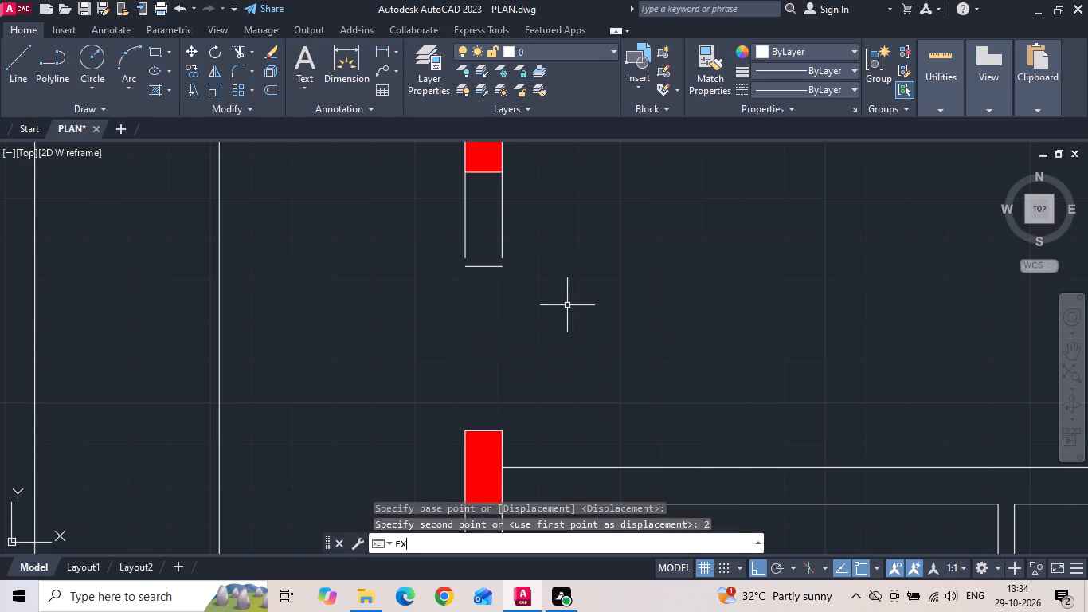
key(space)
drag(556, 229, 374, 229)
scroll(503, 270, down, 4)
scroll(558, 414, up, 2)
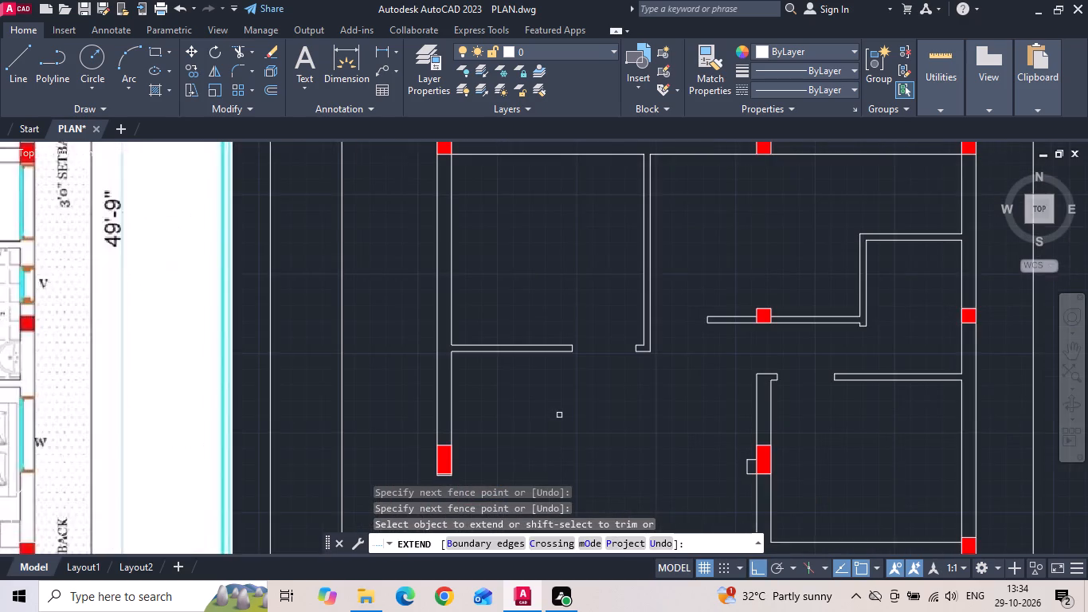
middle_drag(511, 442, 510, 316)
scroll(452, 395, up, 2)
key(Escape)
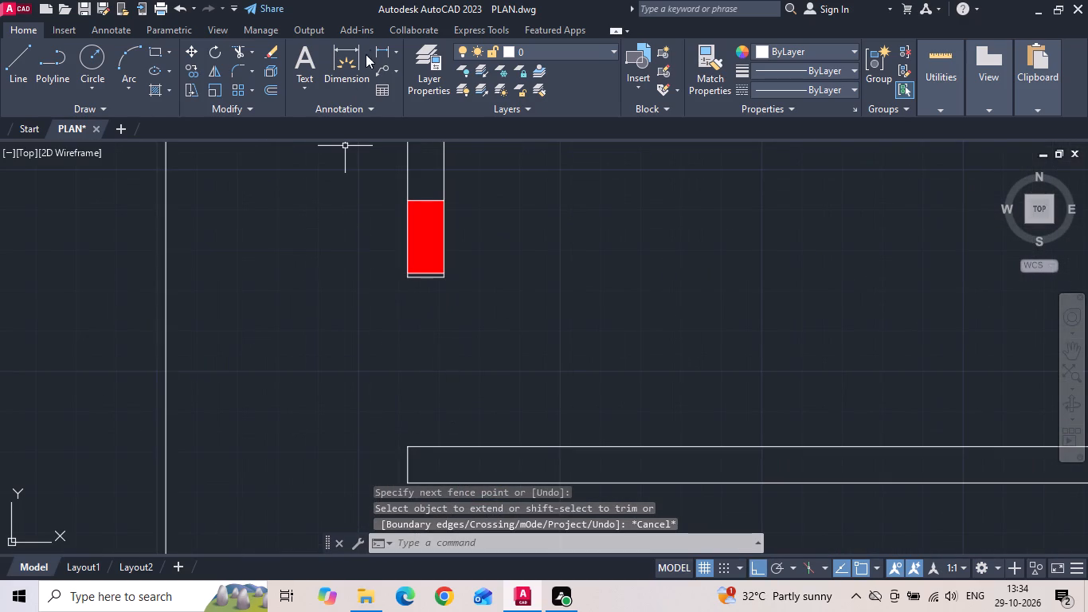
Measure the lower living hall's main door opening between the wall end below the column and the horizontal wall.
click(380, 57)
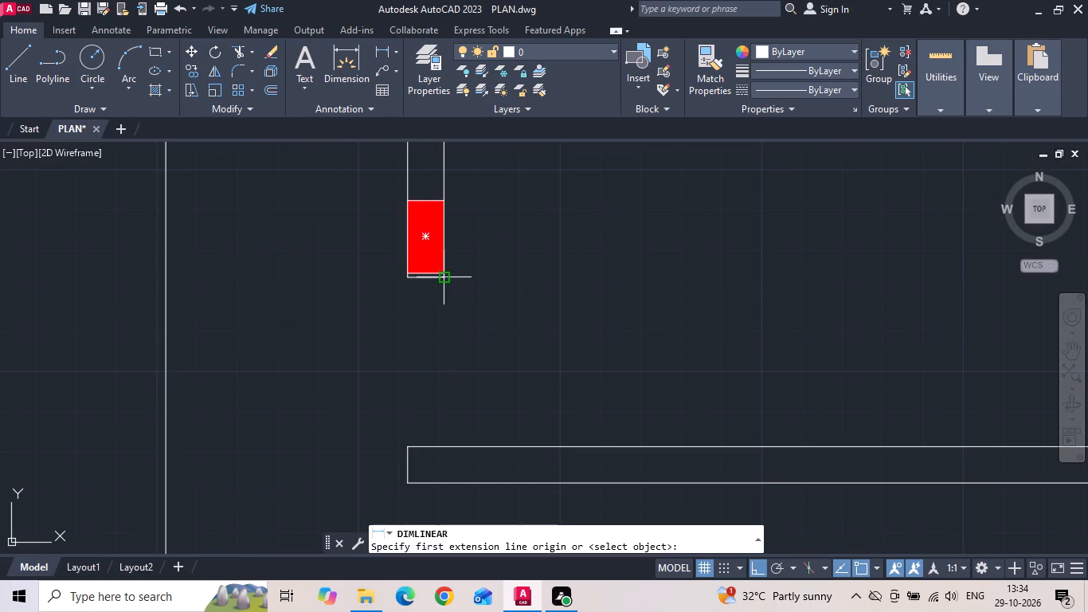
click(444, 278)
click(446, 449)
key(Escape)
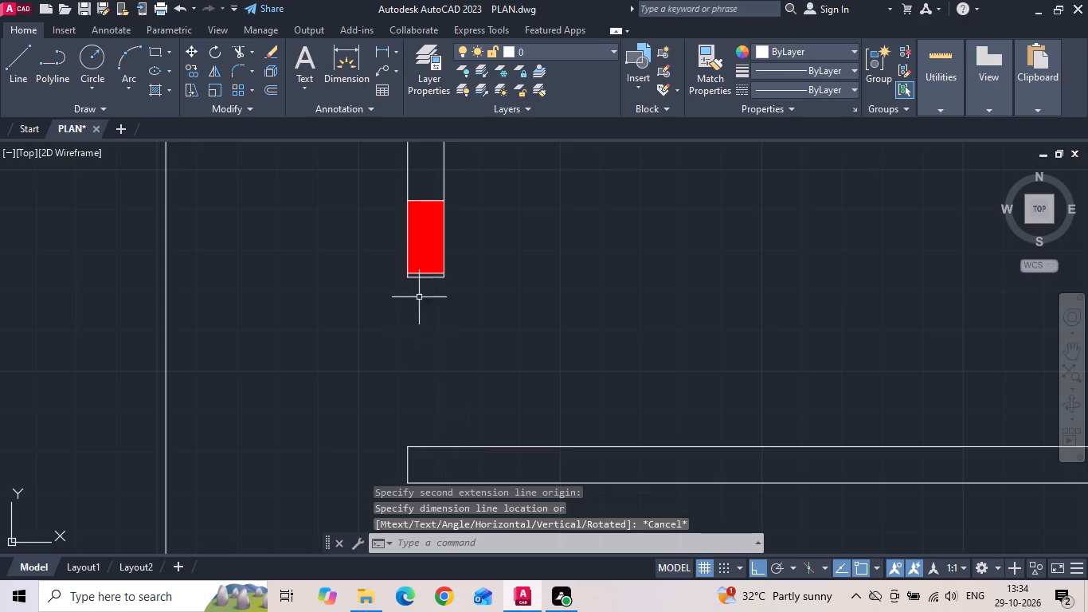
Move the wall end line below the lower living hall's column 2" into the opening and extend both wall lines to it.
scroll(419, 285, up, 1)
drag(422, 269, 424, 277)
click(414, 321)
right_click(572, 244)
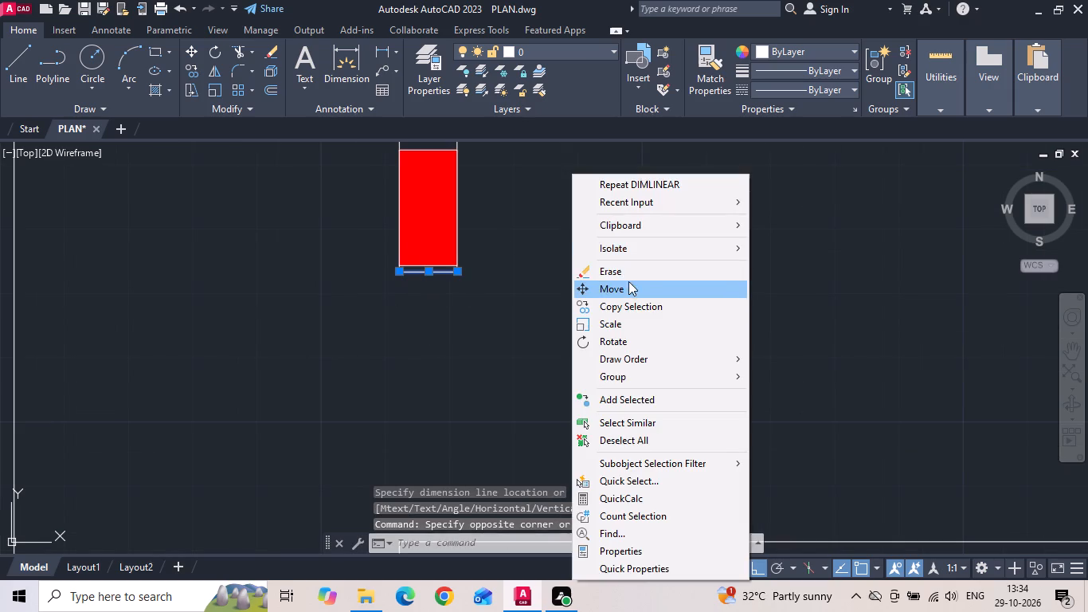
click(632, 289)
drag(644, 288, 647, 328)
text(2 EX)
key(space)
click(382, 273)
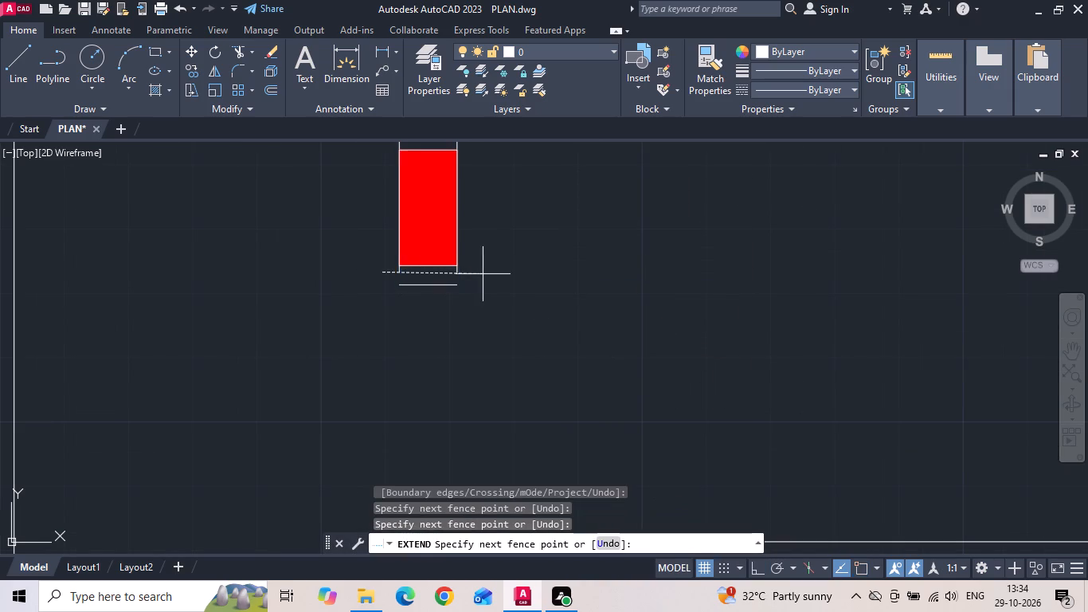
click(483, 274)
drag(475, 266, 468, 274)
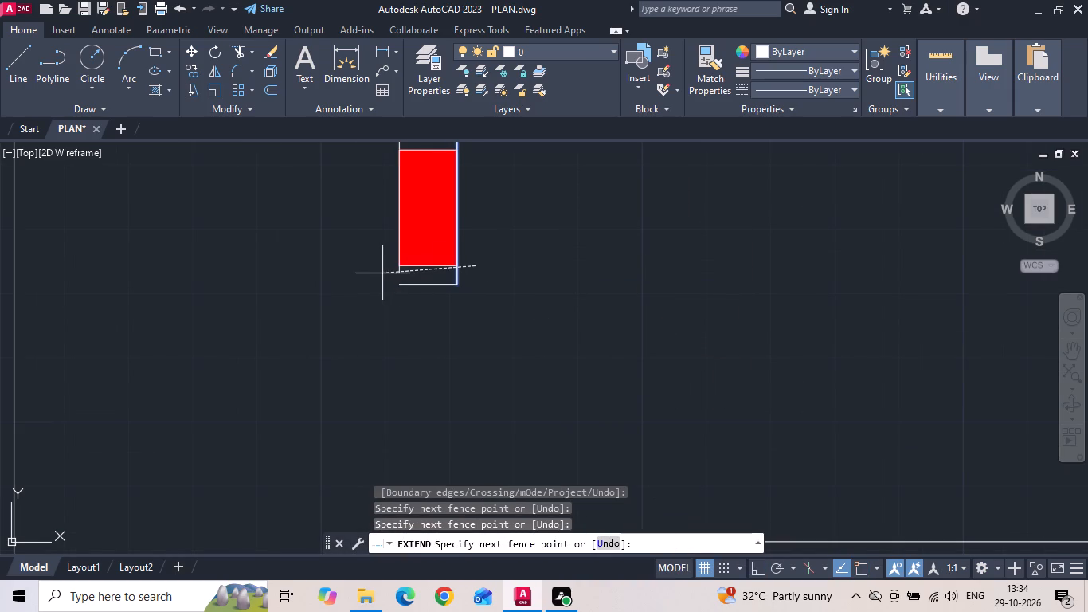
click(381, 270)
key(Escape)
Save the drawing.
key(ctrl+s)
Insert the Door - Imperial block at the lower main door opening and set its swing to Open 90º.
text(TP)
key(space)
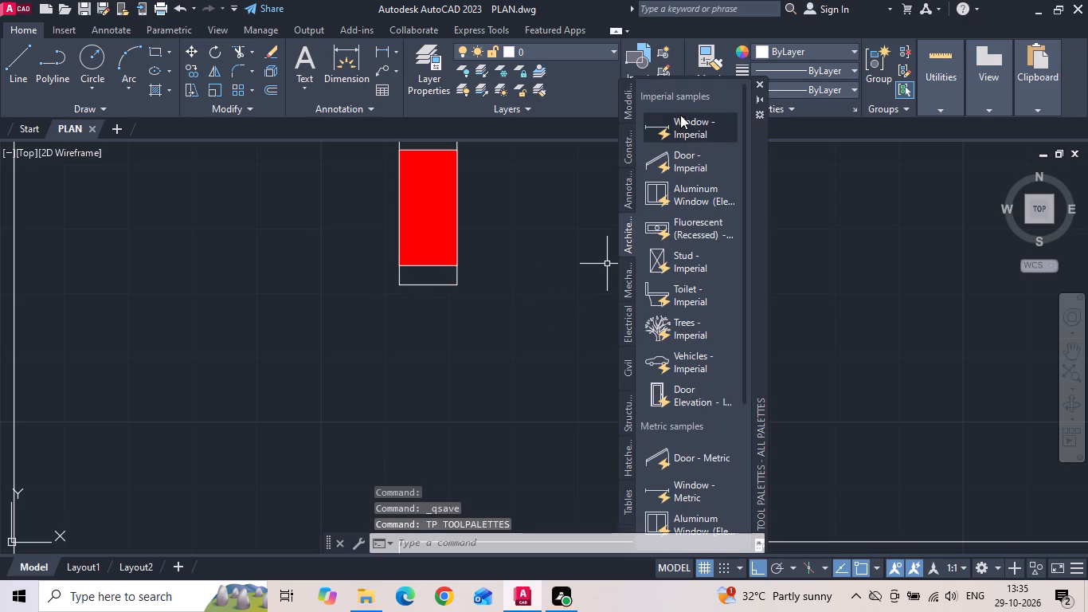
drag(657, 161, 569, 323)
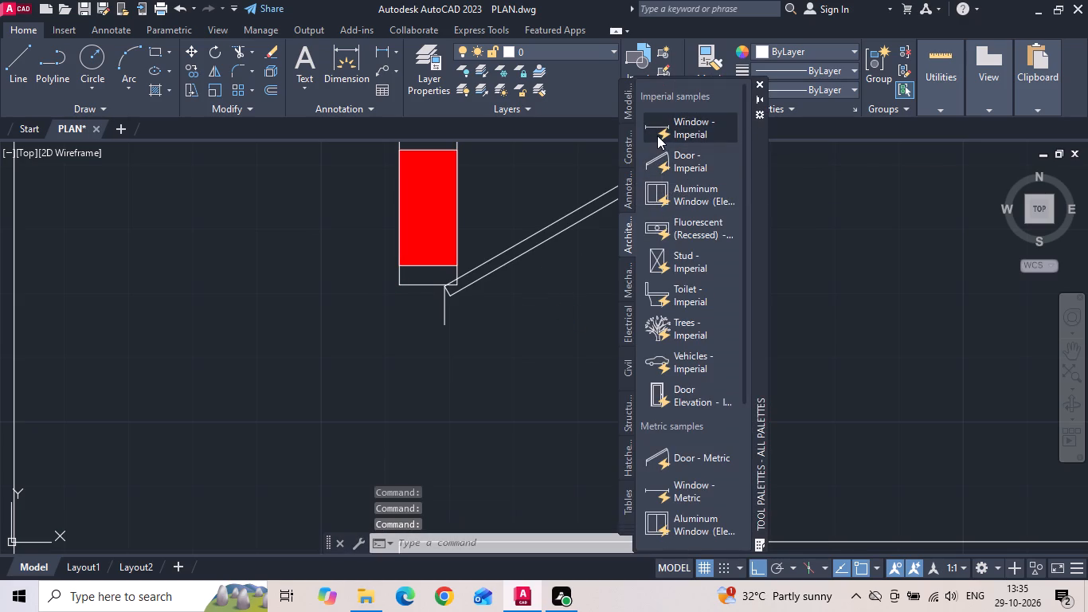
click(759, 87)
drag(637, 249, 624, 259)
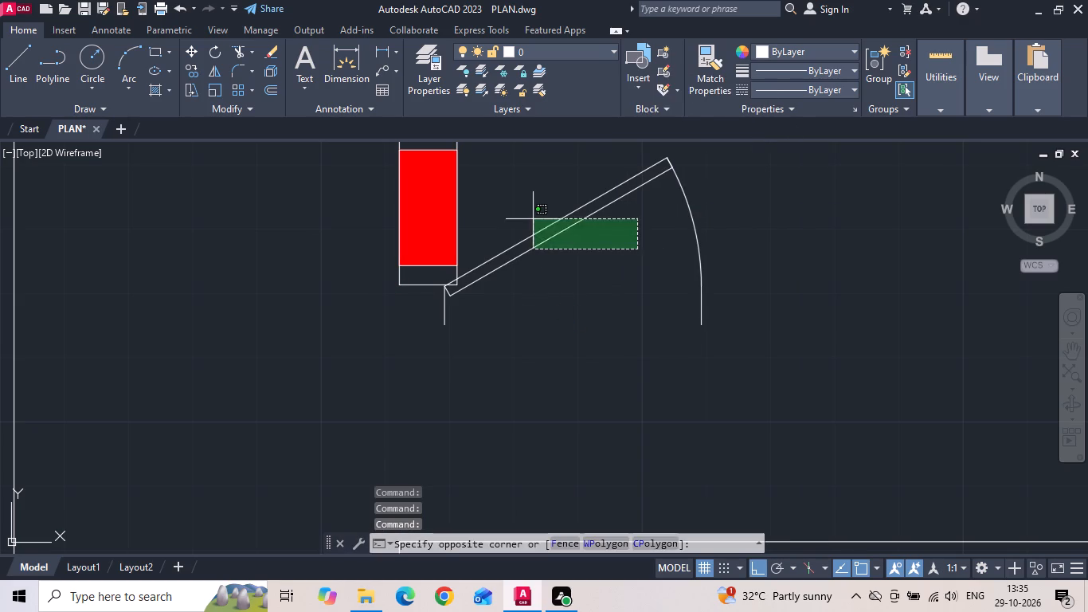
click(532, 218)
click(409, 192)
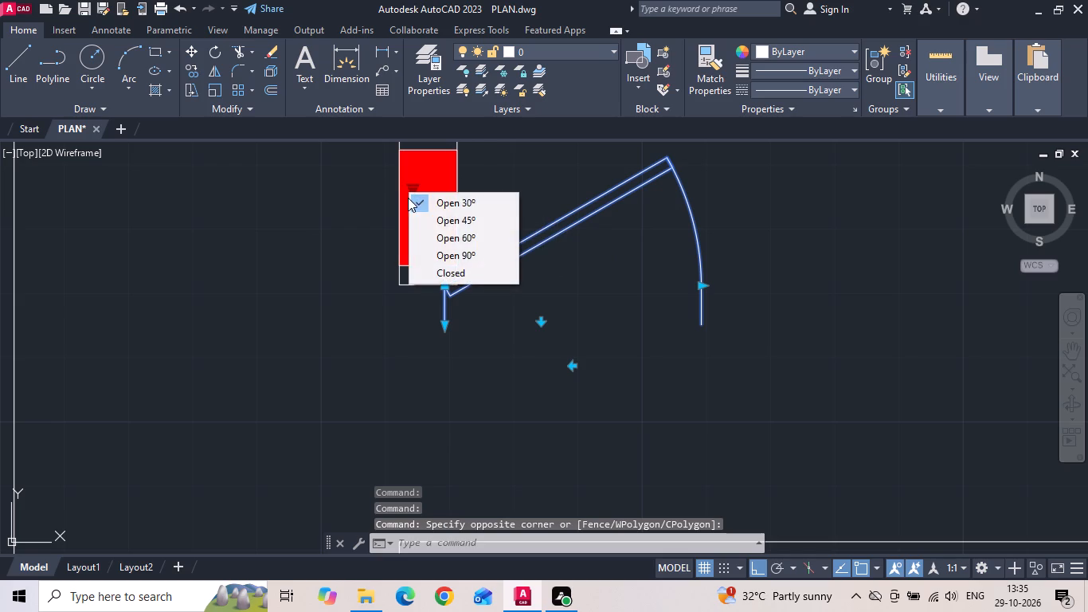
click(441, 250)
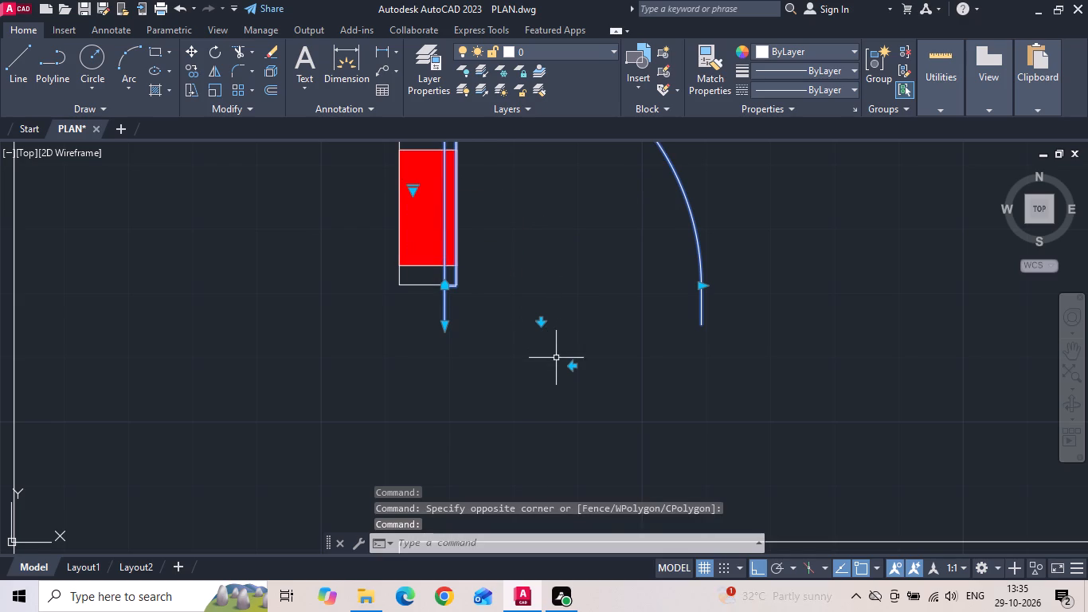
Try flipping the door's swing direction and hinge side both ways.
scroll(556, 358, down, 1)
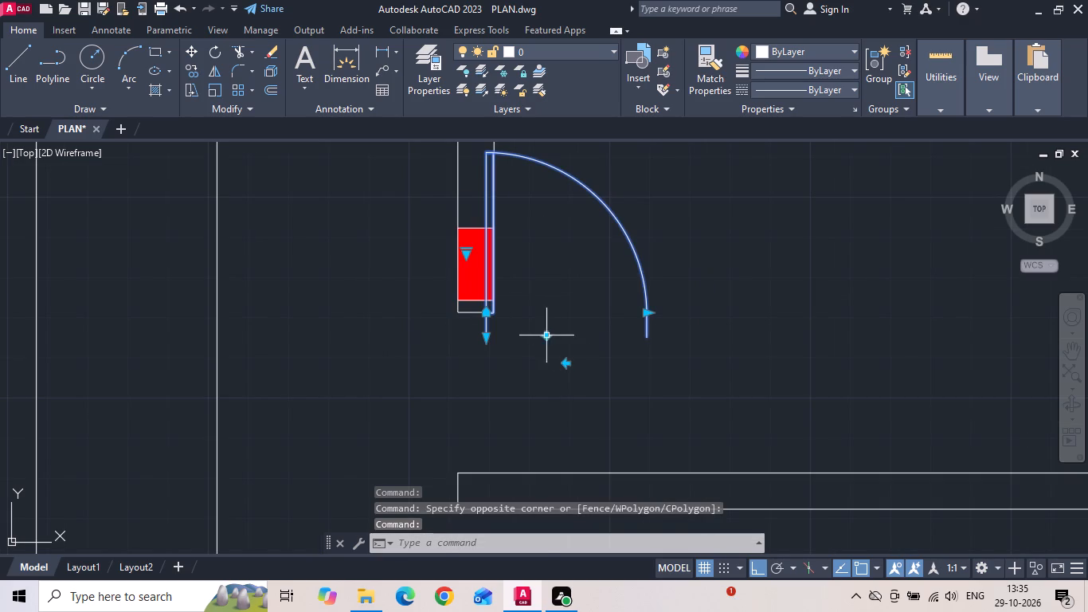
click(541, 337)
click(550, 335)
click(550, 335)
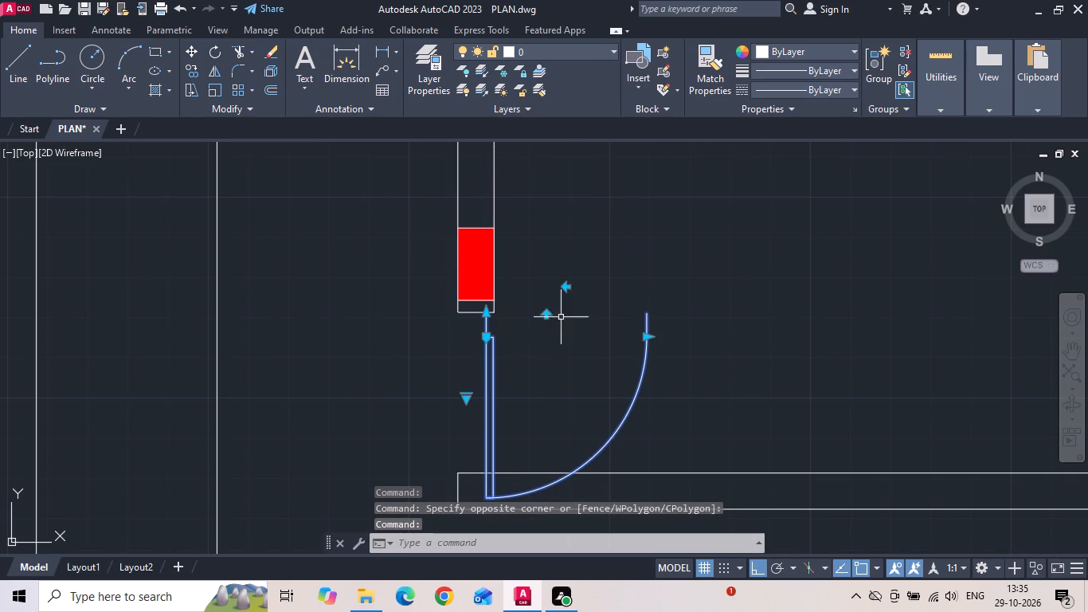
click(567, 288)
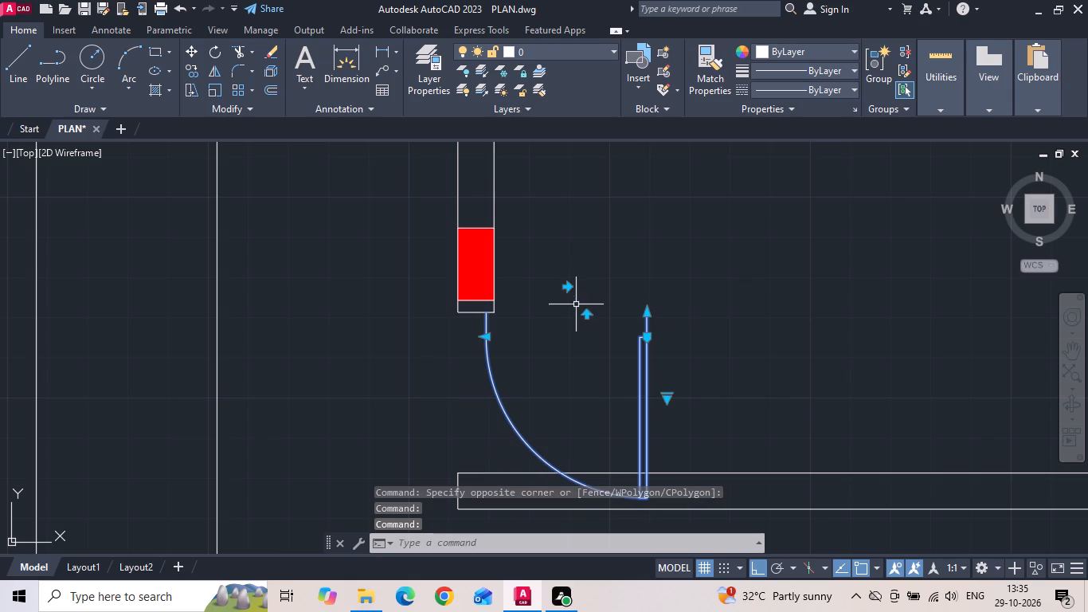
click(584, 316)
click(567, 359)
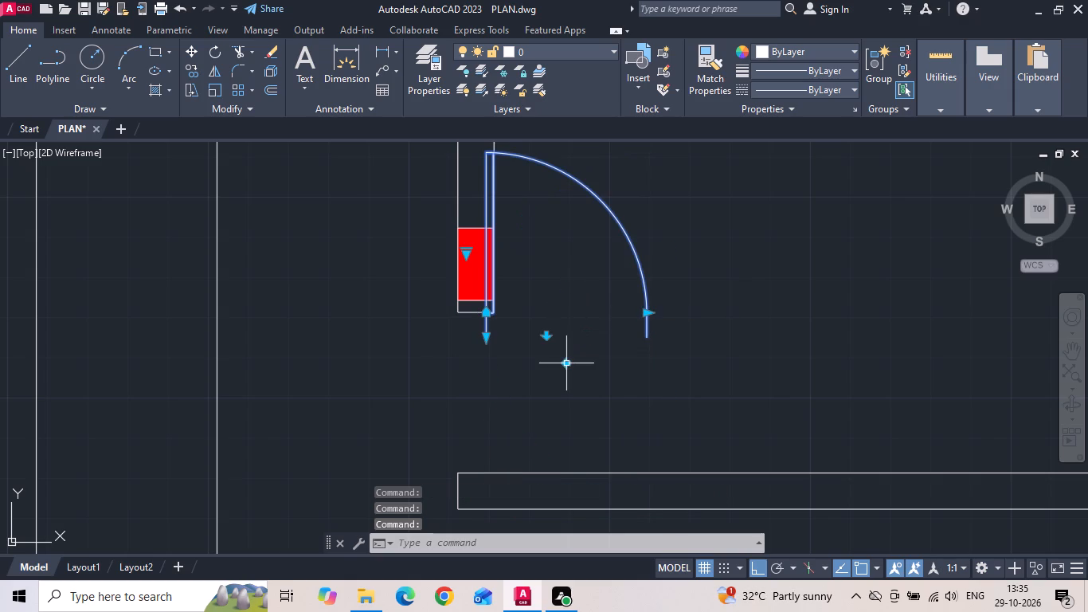
Rotate the door a quarter turn clockwise and flip it so its leaf lies on the lower edge of the swing.
right_click(566, 359)
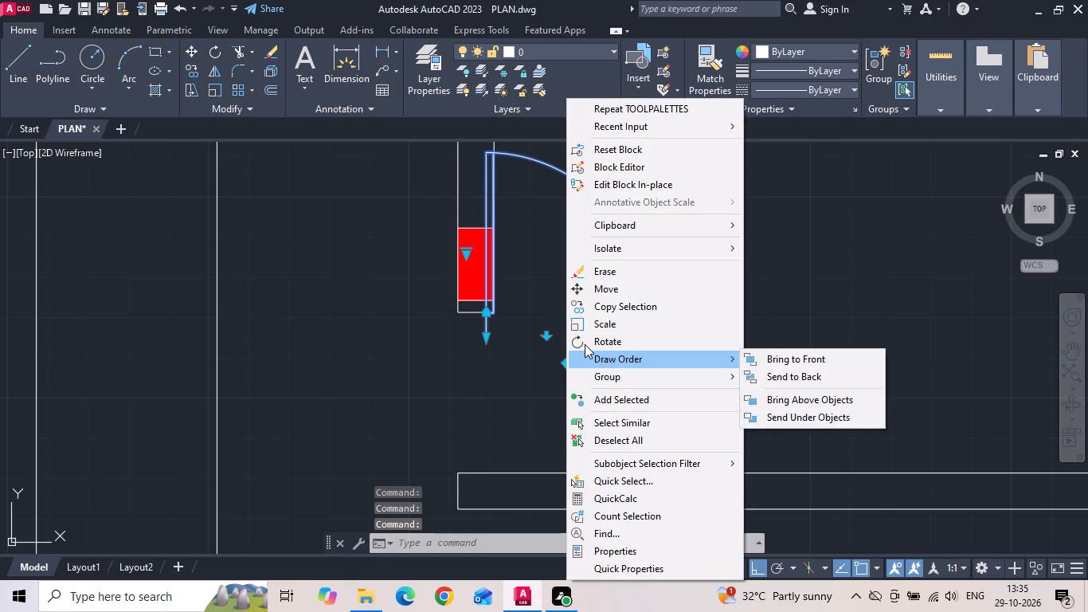
click(585, 344)
click(656, 334)
click(632, 373)
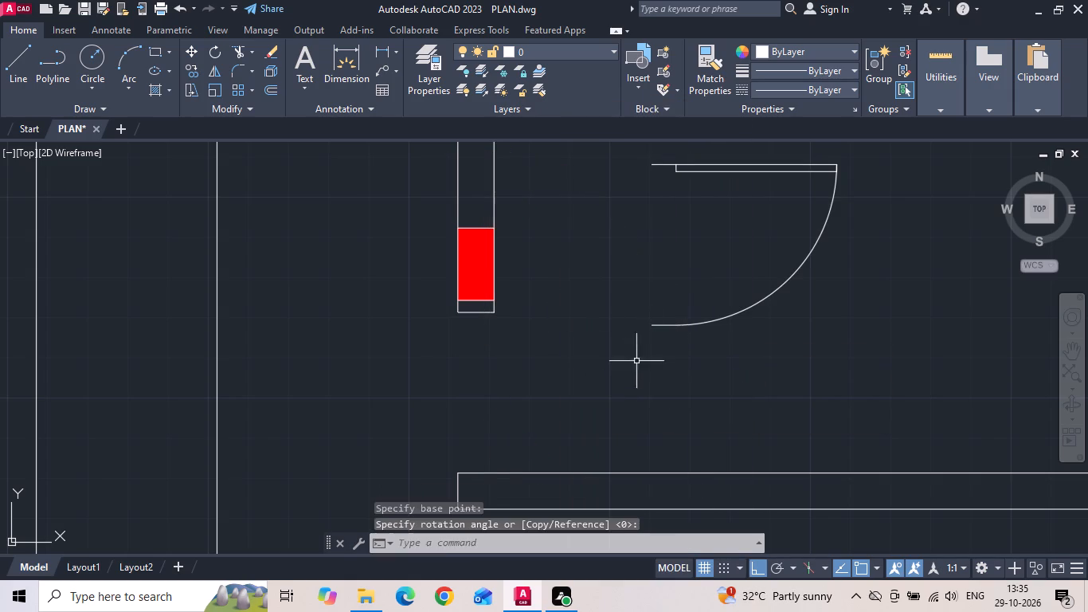
drag(705, 294, 673, 351)
click(671, 355)
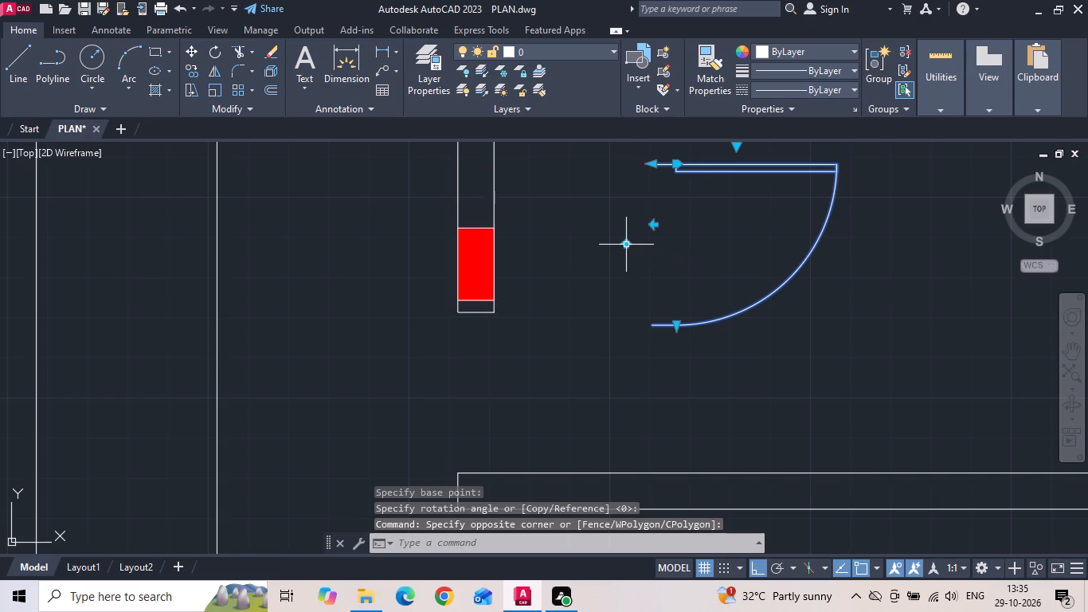
click(626, 244)
Move the door by its arc end to the outer corner of the wall end below the lower living hall's column.
right_click(585, 319)
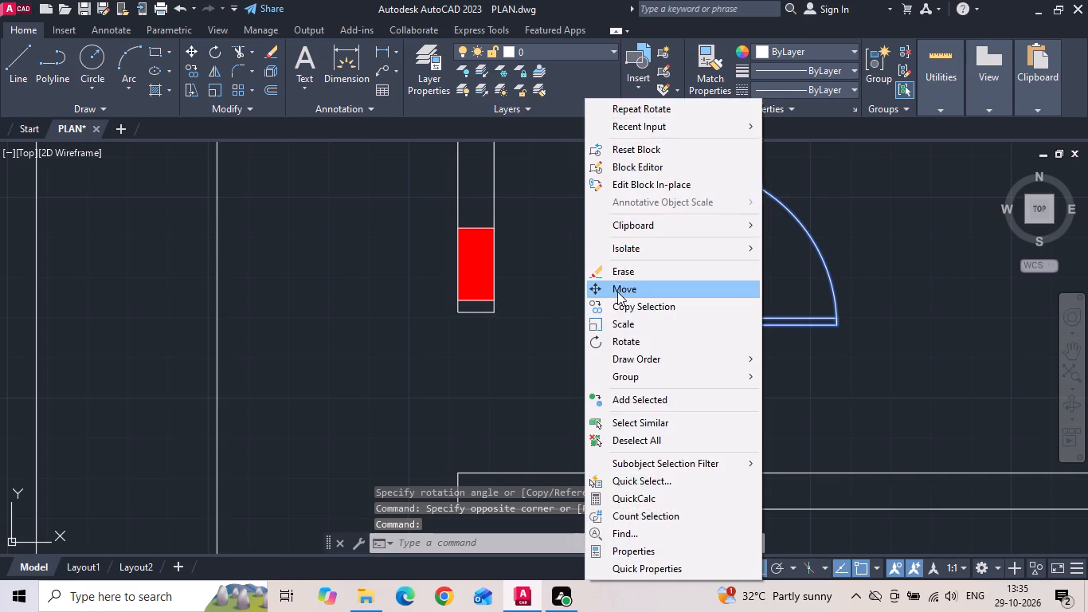
click(617, 290)
click(651, 167)
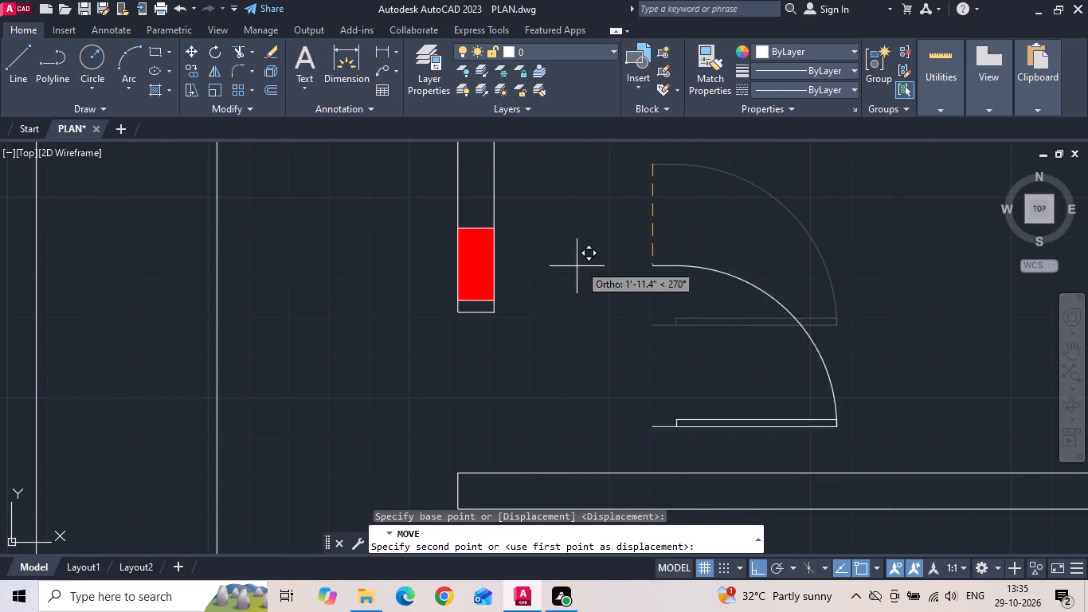
click(460, 315)
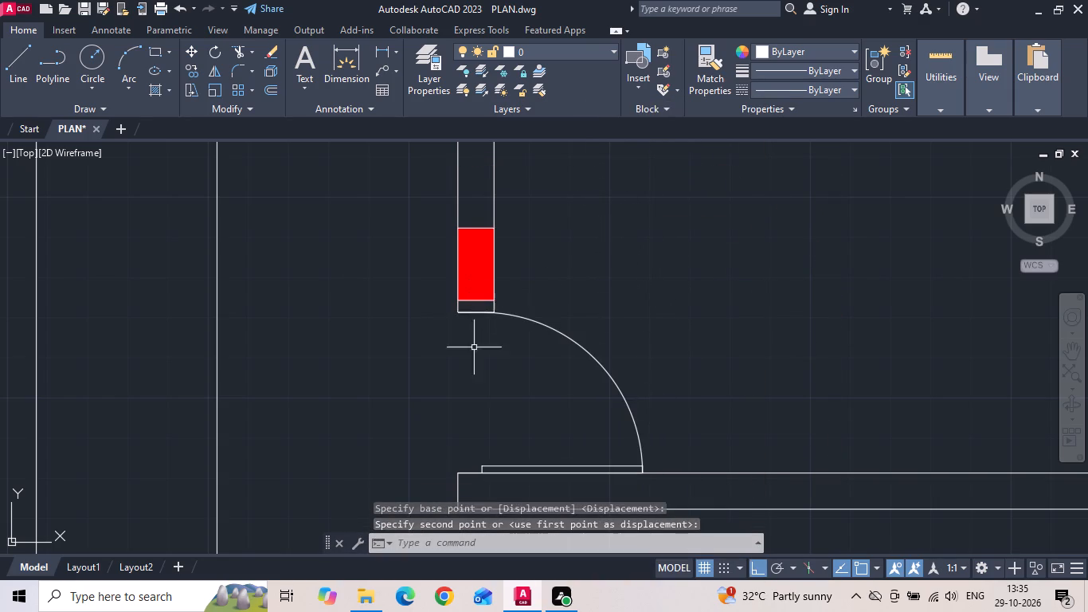
Copy the door from the horizontal wall's outer corner to the column's outer corner at the upper living hall's main door opening.
scroll(471, 453, up, 5)
middle_drag(437, 466, 440, 347)
scroll(440, 381, up, 3)
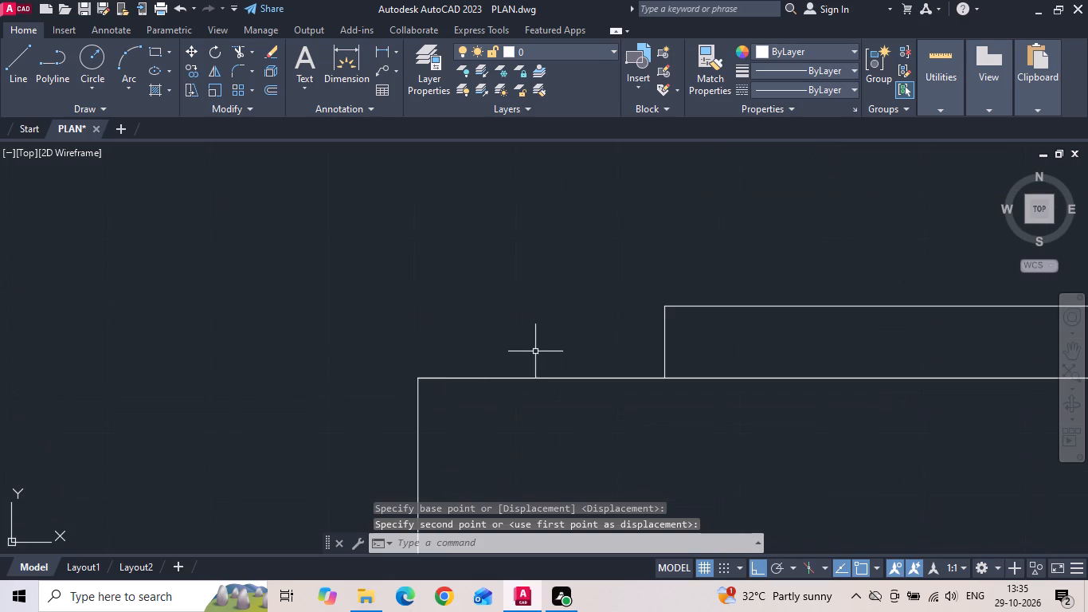
scroll(469, 394, down, 2)
click(603, 363)
right_click(579, 310)
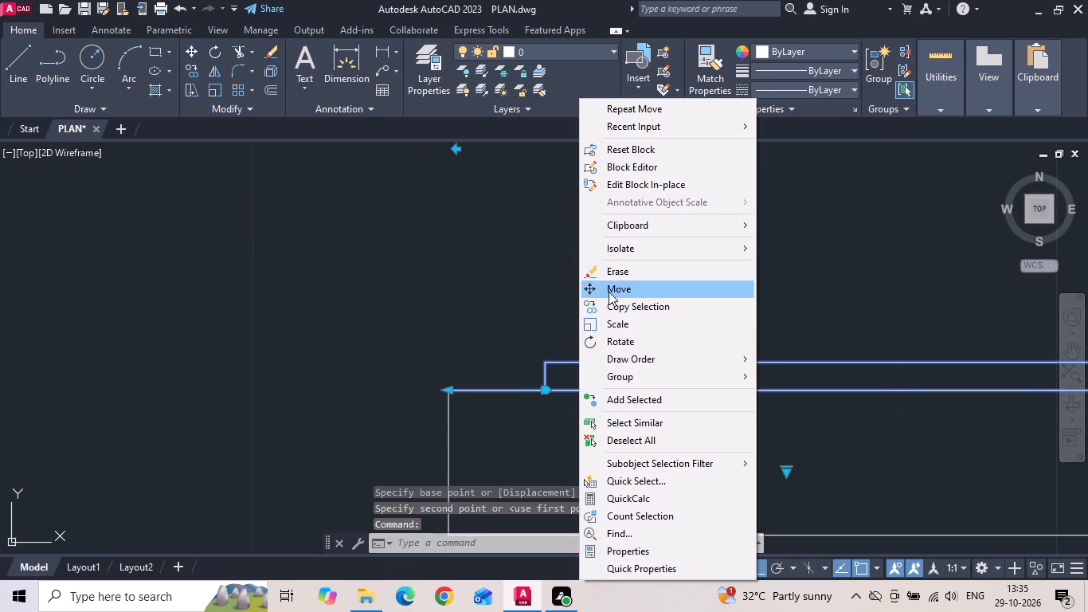
click(606, 306)
scroll(434, 402, up, 2)
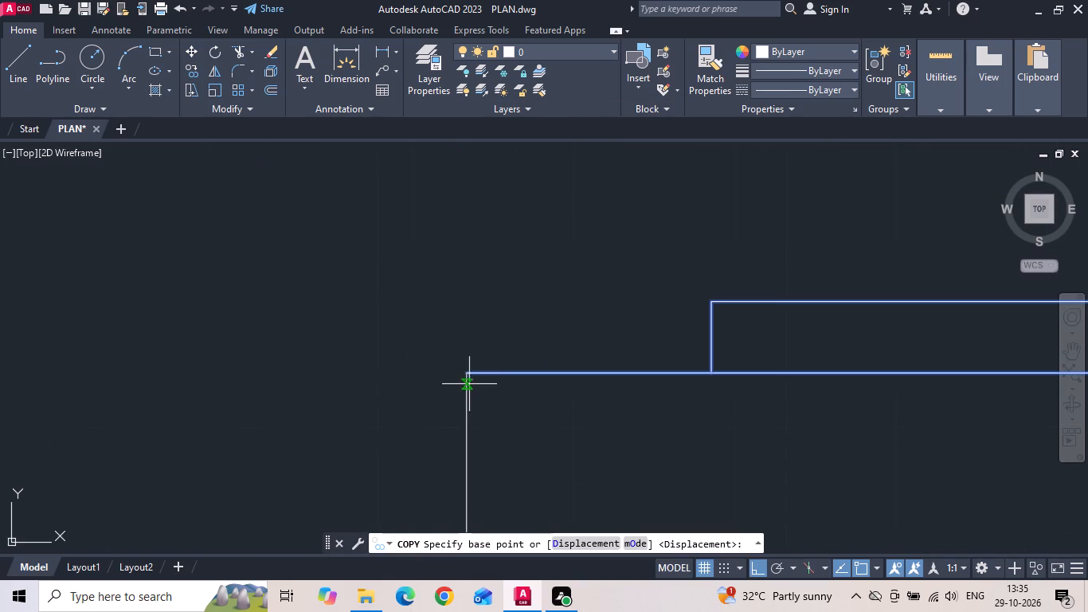
click(465, 375)
scroll(474, 441, down, 6)
scroll(474, 316, down, 3)
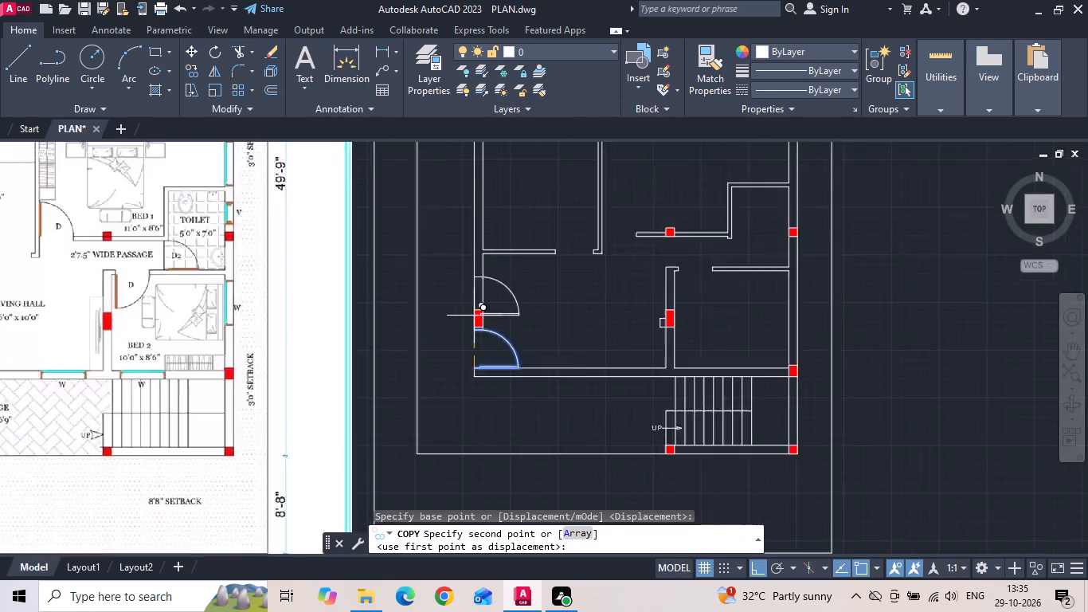
middle_drag(491, 260, 498, 328)
scroll(496, 233, up, 3)
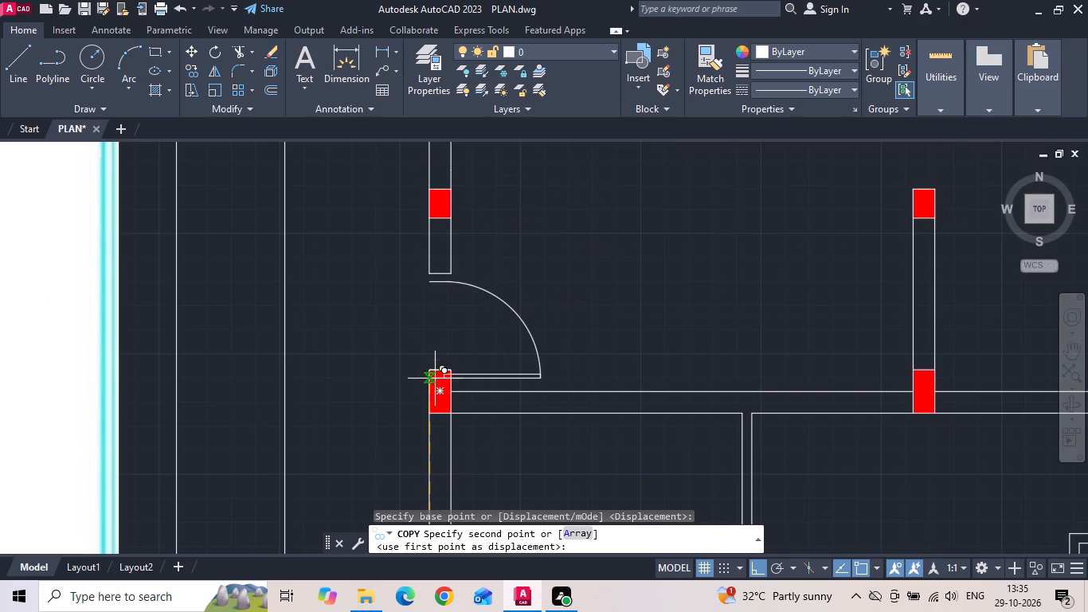
scroll(435, 371, up, 3)
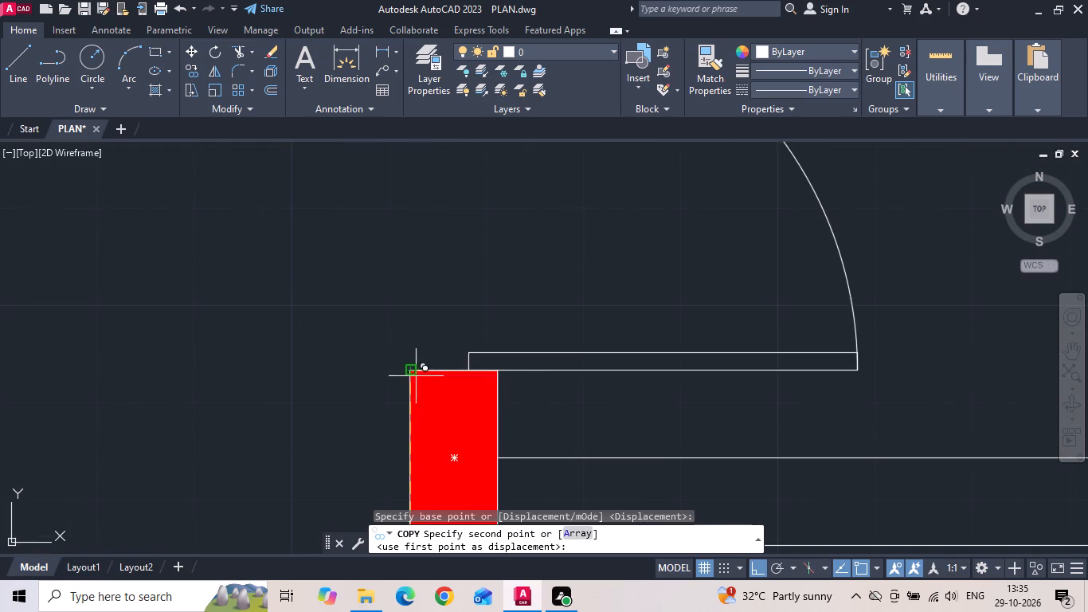
click(413, 373)
Place another copy of the door in the car-parking plan's living hall, just above the main door opening.
scroll(624, 331, down, 8)
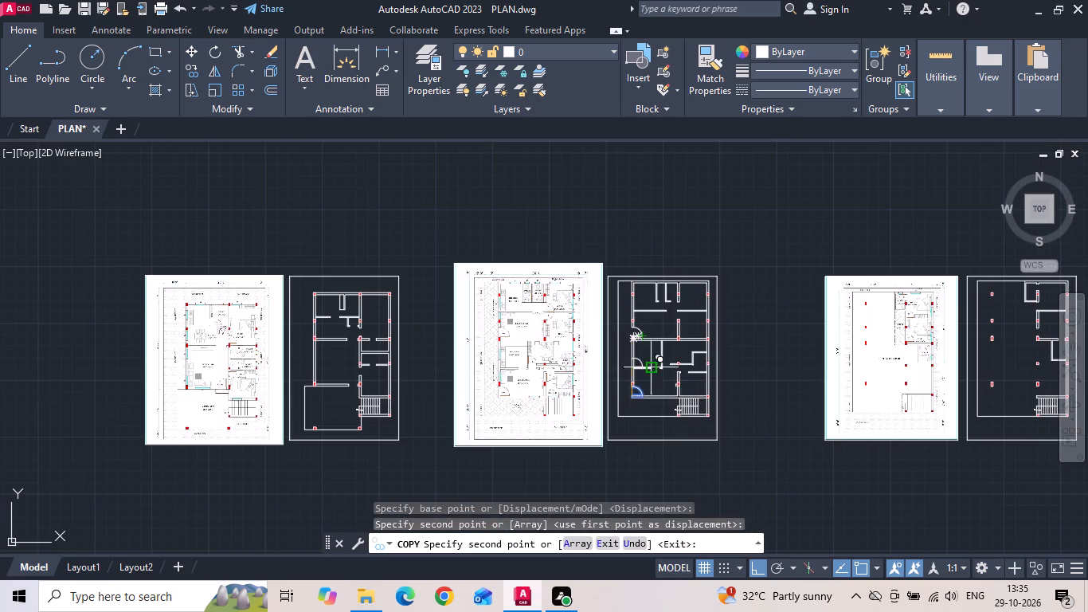
click(753, 566)
scroll(354, 400, up, 3)
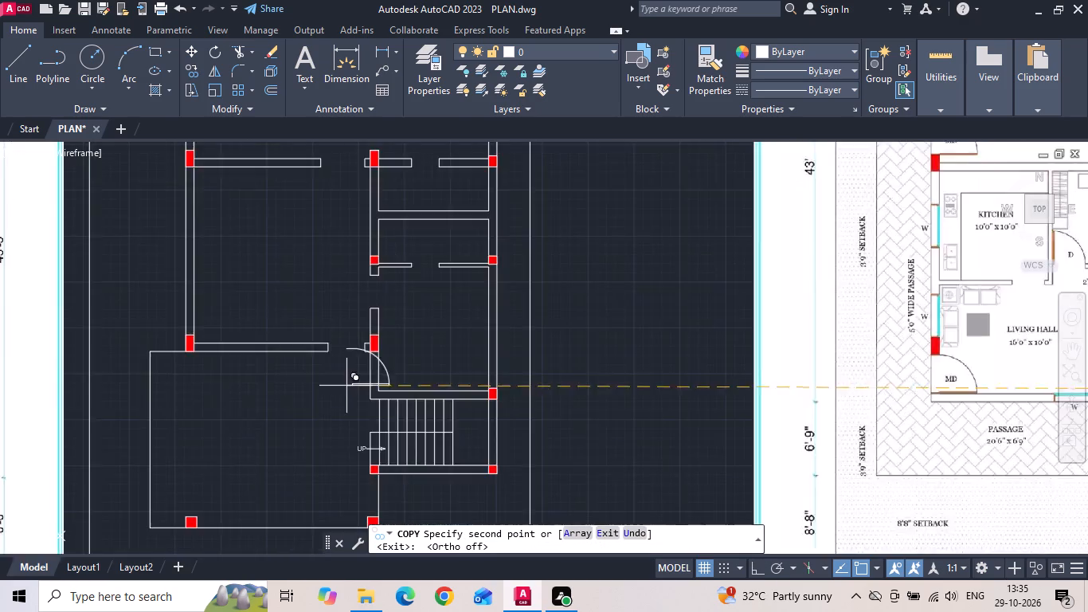
scroll(335, 369, up, 2)
middle_drag(306, 266, 315, 304)
click(290, 313)
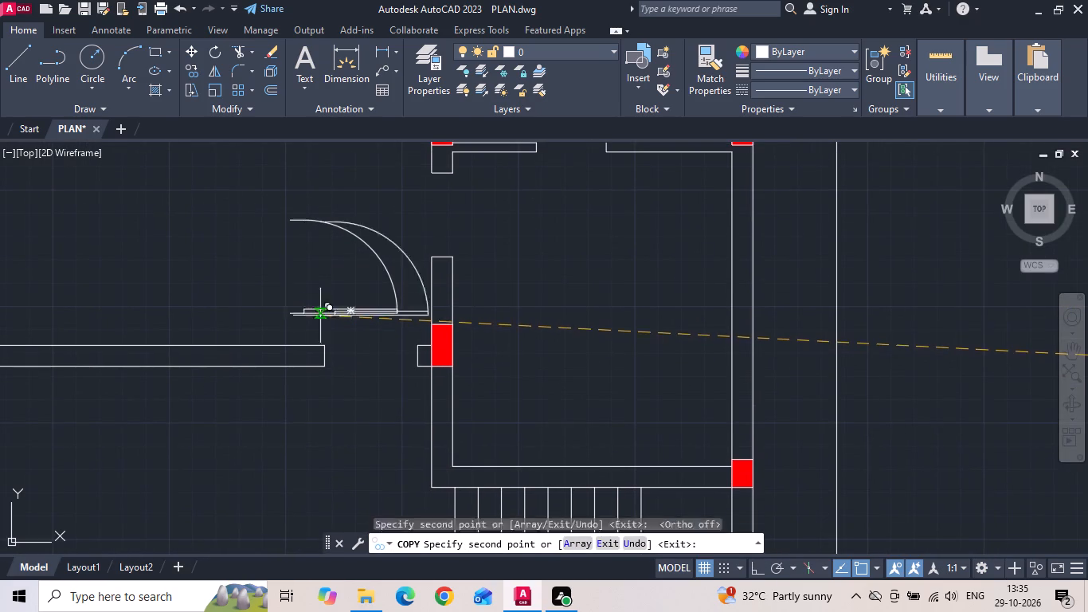
scroll(653, 336, down, 2)
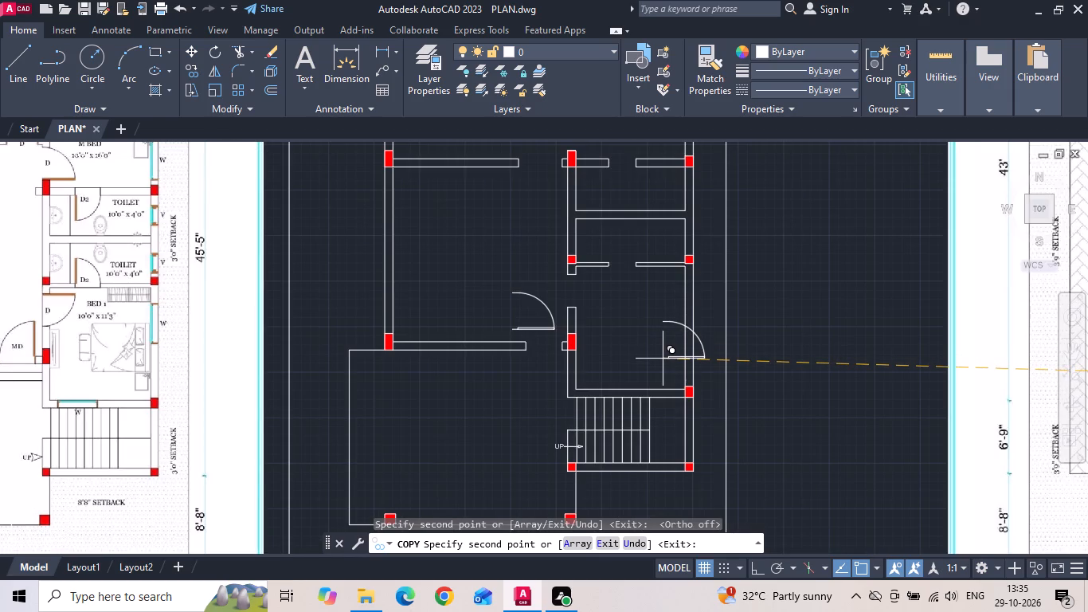
key(Escape)
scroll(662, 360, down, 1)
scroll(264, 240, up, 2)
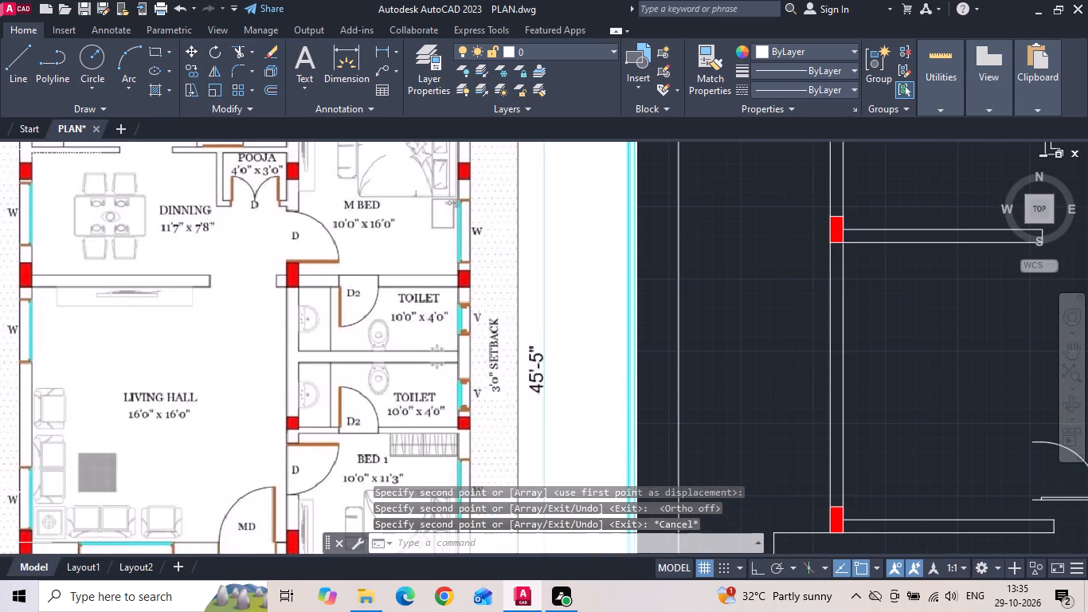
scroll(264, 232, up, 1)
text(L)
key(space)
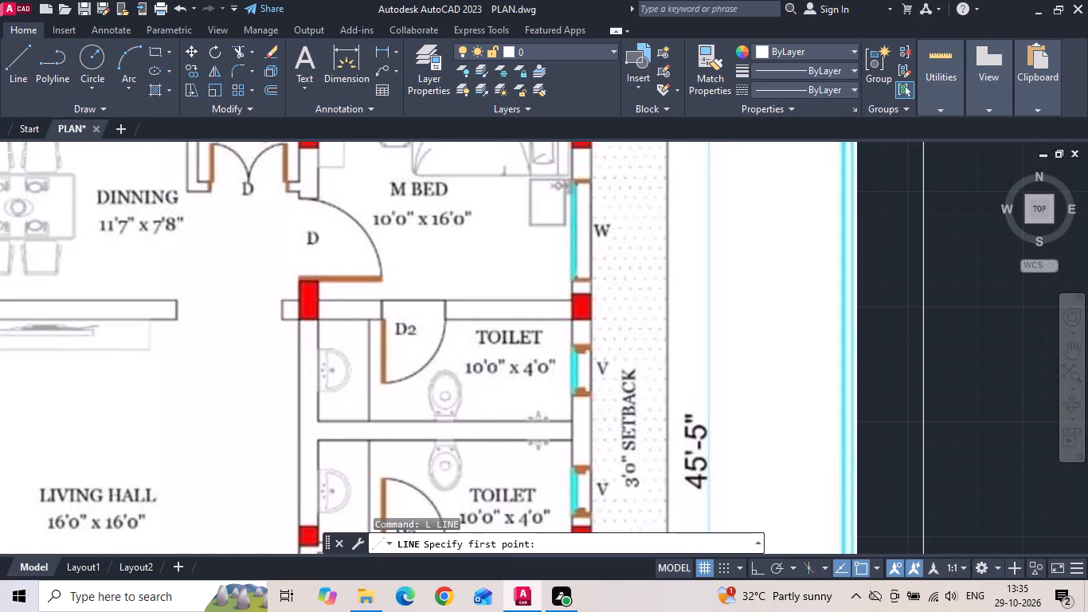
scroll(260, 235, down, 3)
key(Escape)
Measure how far the wall stub projects from the column between the dining area and living hall.
scroll(609, 227, up, 3)
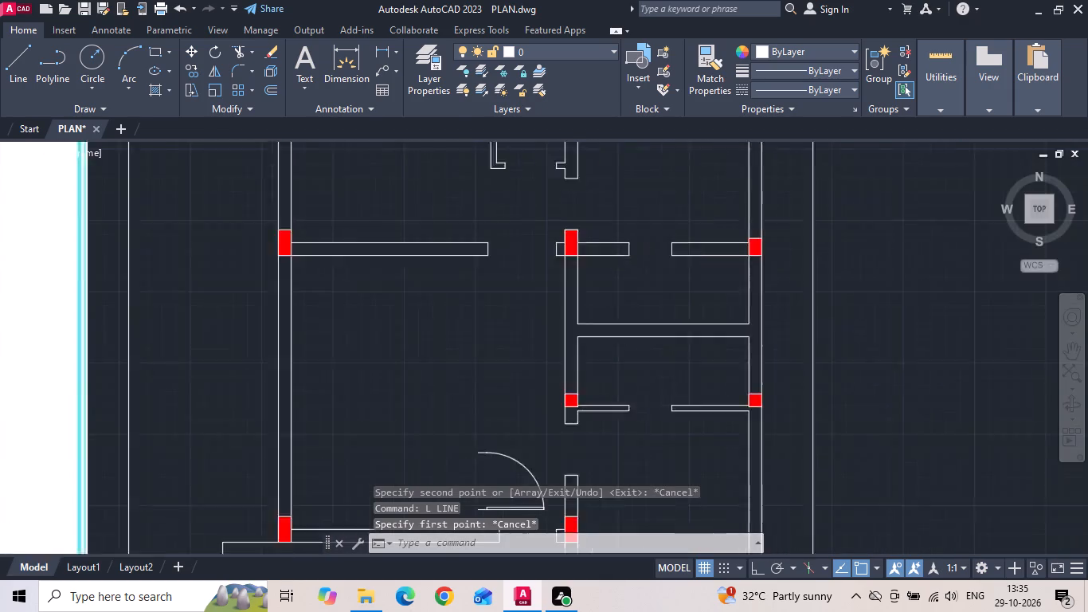
scroll(509, 252, up, 2)
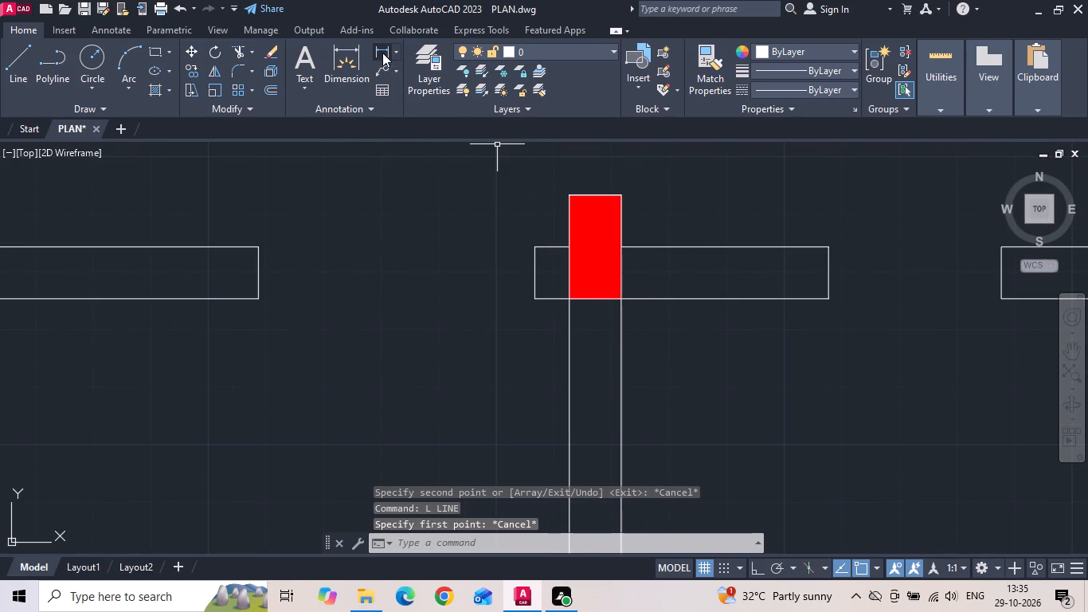
click(382, 53)
click(569, 296)
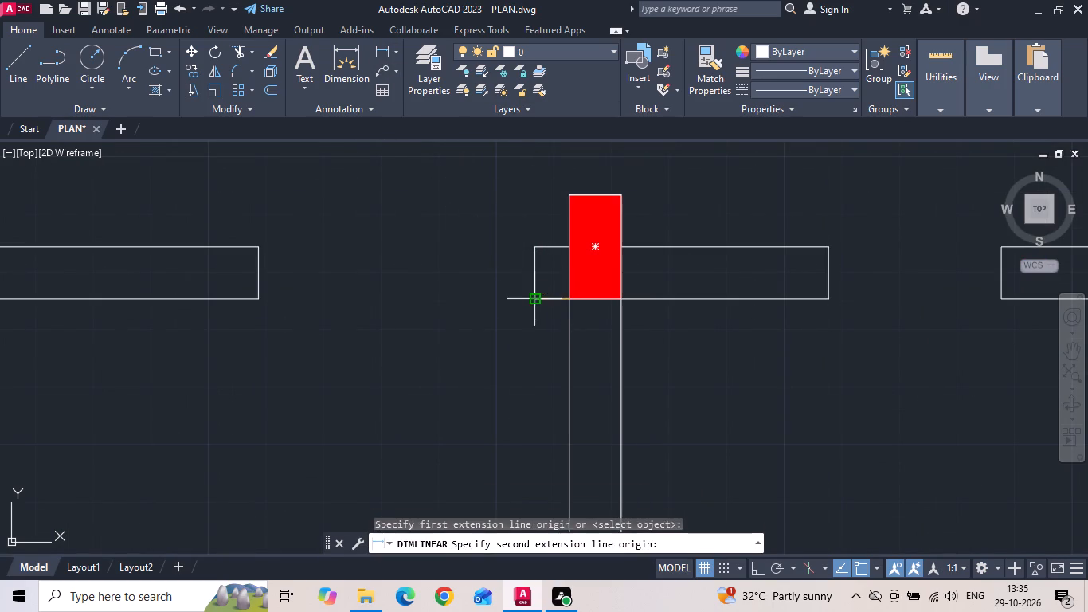
click(534, 296)
key(Escape)
Move the end lines of the wall stubs at the dining and main door openings 3" outward from their columns.
click(534, 280)
scroll(507, 203, down, 6)
scroll(503, 283, up, 1)
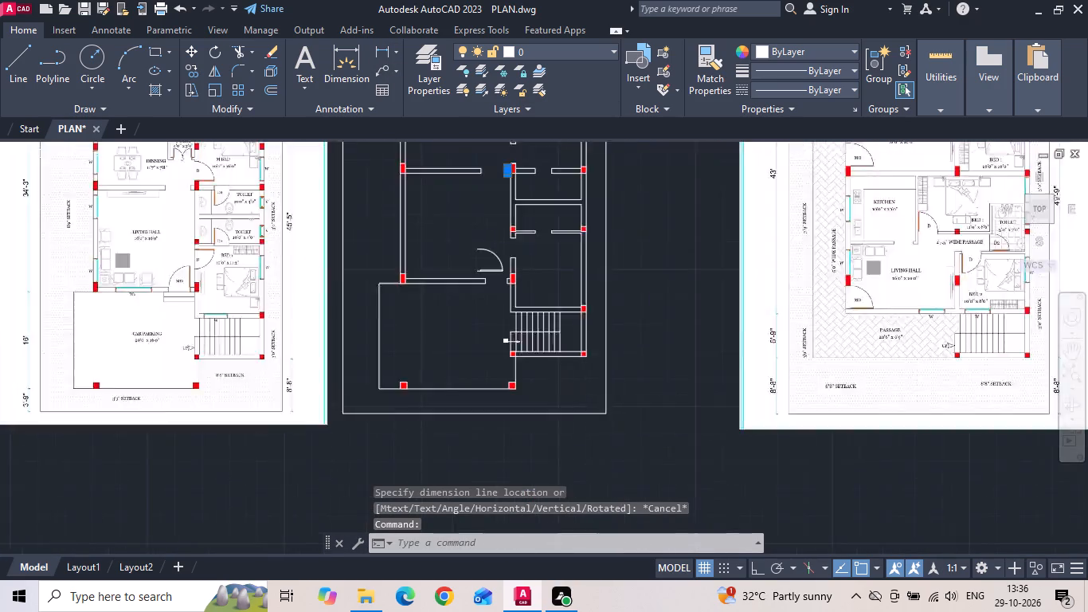
scroll(503, 283, up, 4)
click(507, 288)
right_click(507, 288)
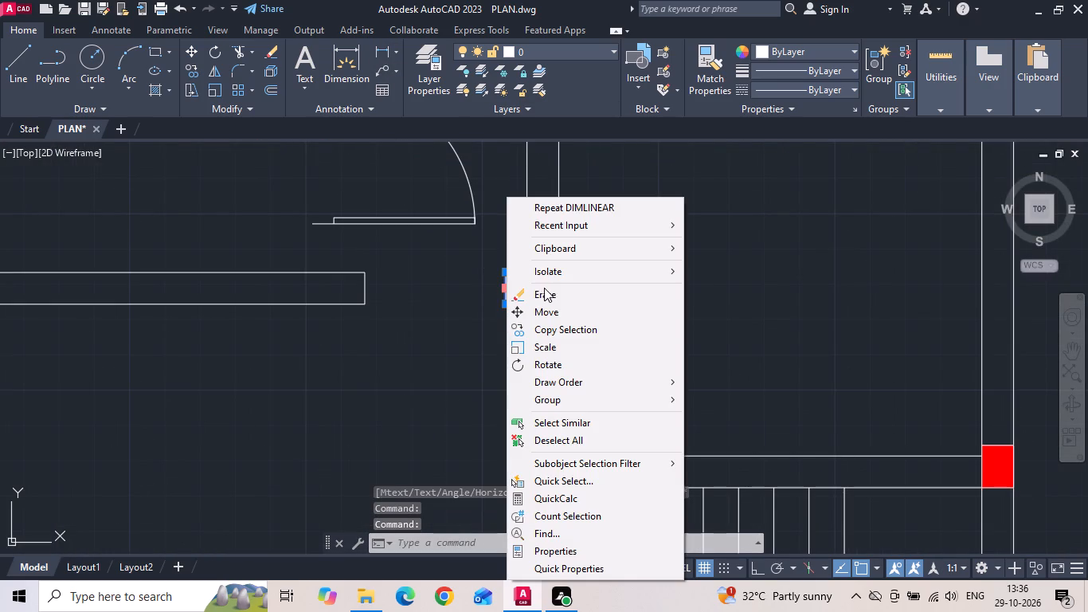
click(546, 308)
drag(709, 291, 688, 296)
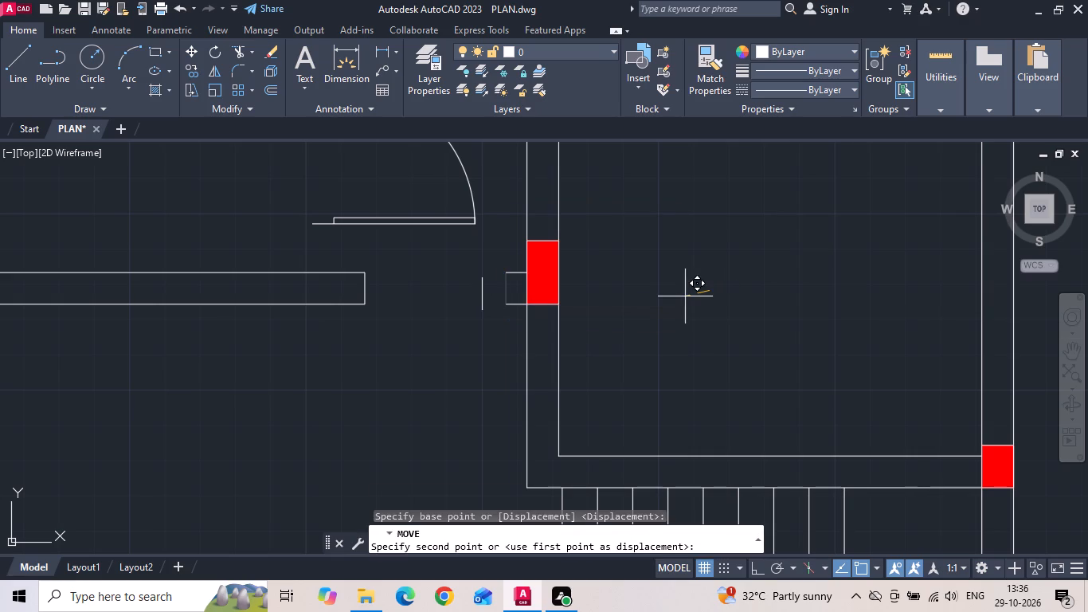
key(F8)
text(3 E)
Extend the wall lines of both stubs out to their relocated end lines.
key(x)
key(space)
drag(514, 330, 518, 255)
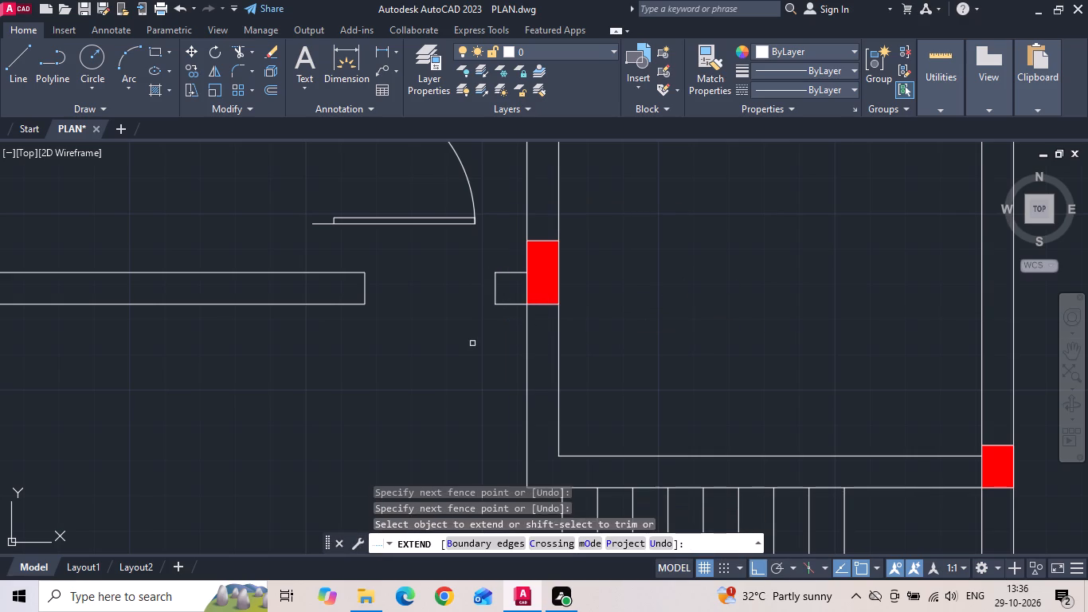
scroll(469, 381, down, 3)
scroll(480, 179, up, 3)
drag(455, 222, 454, 279)
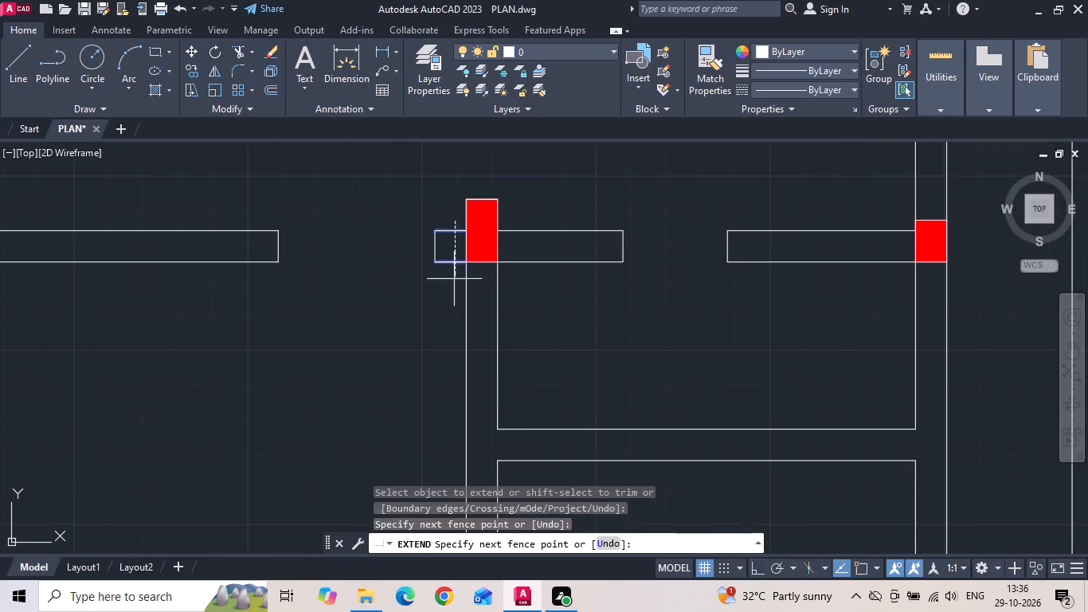
drag(454, 279, 454, 280)
scroll(425, 187, down, 3)
key(Escape)
Measure the width of the main door opening between the long wall's end and the column stub.
scroll(433, 375, up, 3)
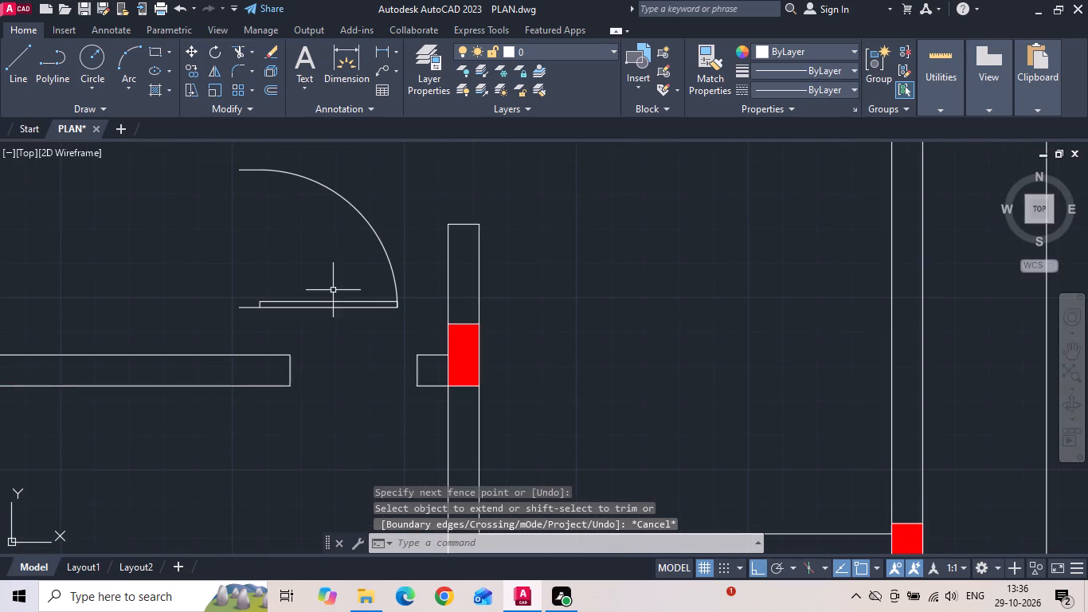
click(381, 50)
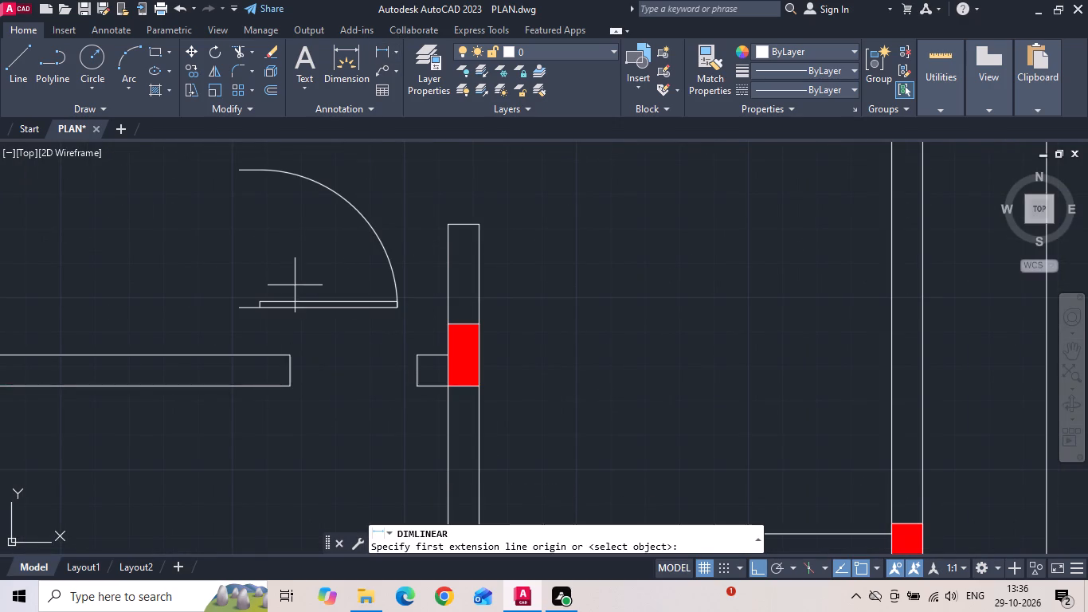
scroll(295, 287, up, 1)
click(289, 390)
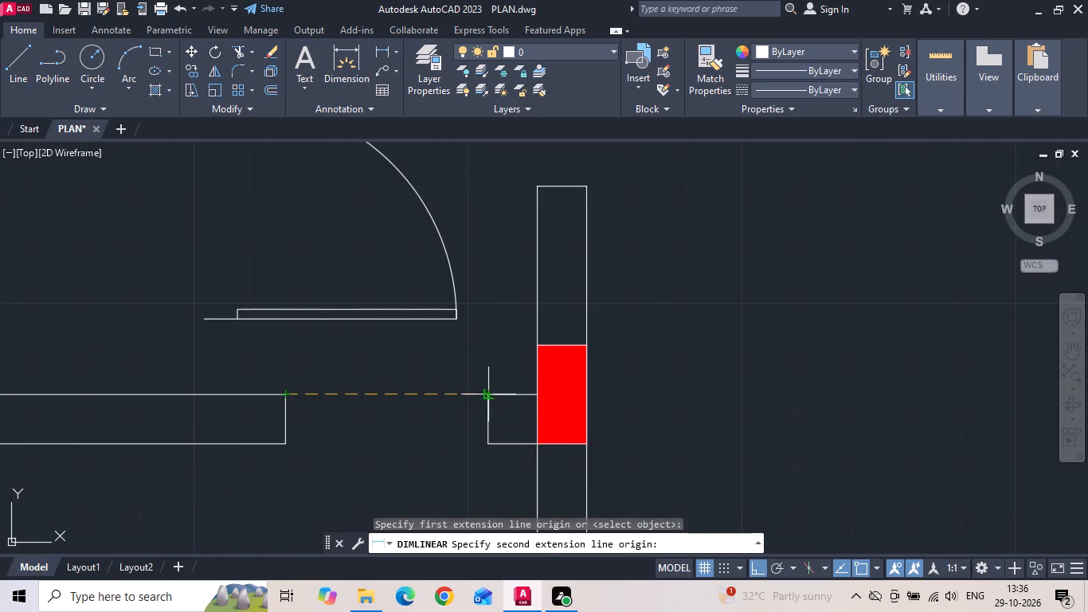
click(493, 397)
key(Escape)
Move the long wall's end line at the main door opening 3" away from the opening.
drag(374, 413, 292, 407)
click(264, 415)
right_click(258, 379)
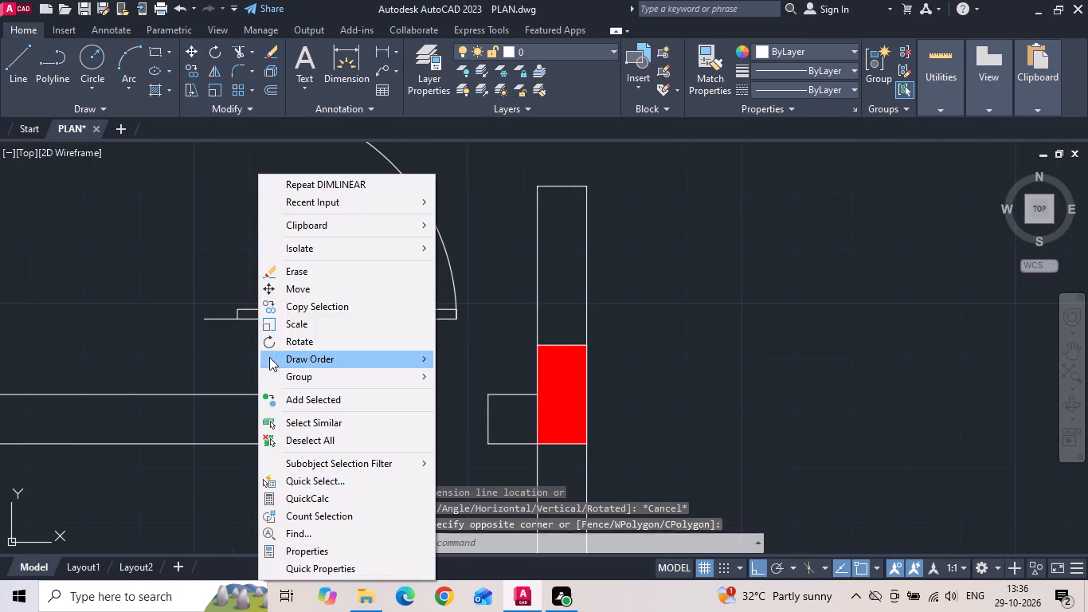
click(299, 296)
drag(389, 398, 371, 393)
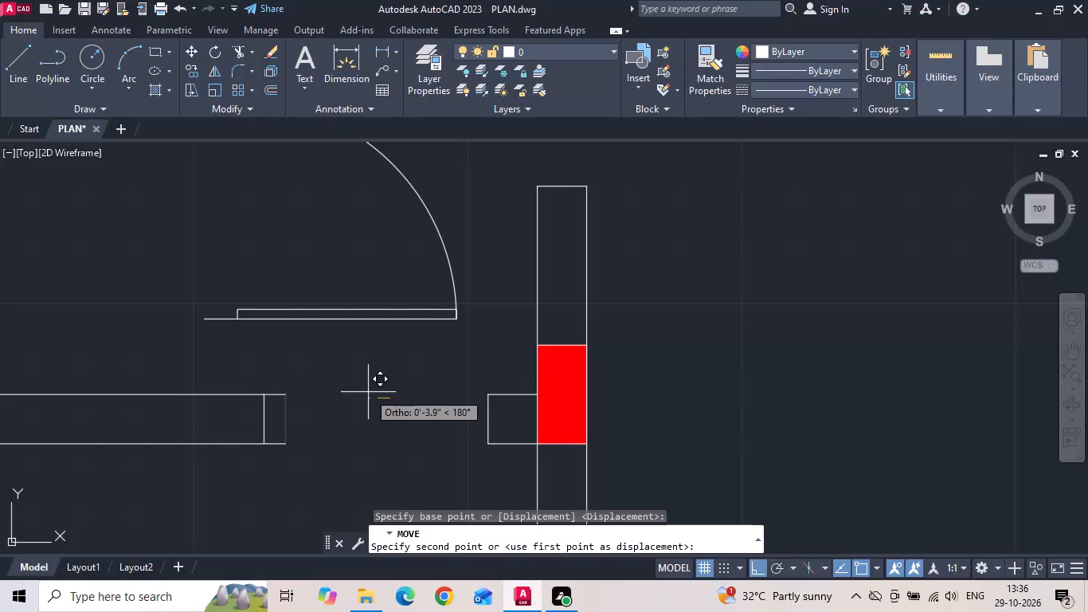
text(3 T)
Trim the two wall lines projecting past the long wall's end line at the main door opening.
key(r)
key(space)
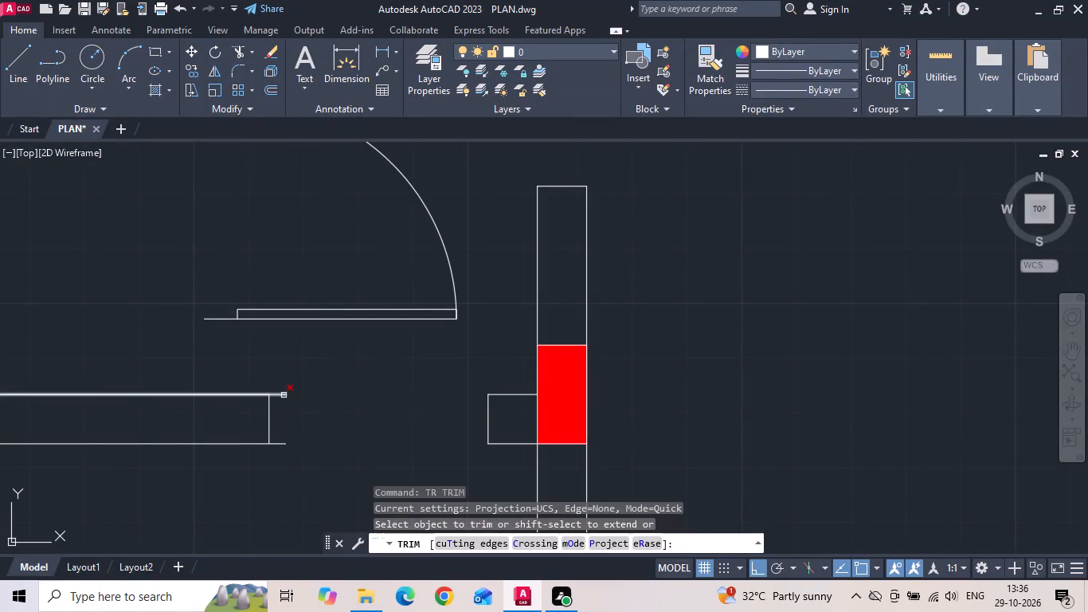
click(280, 393)
click(275, 444)
key(Escape)
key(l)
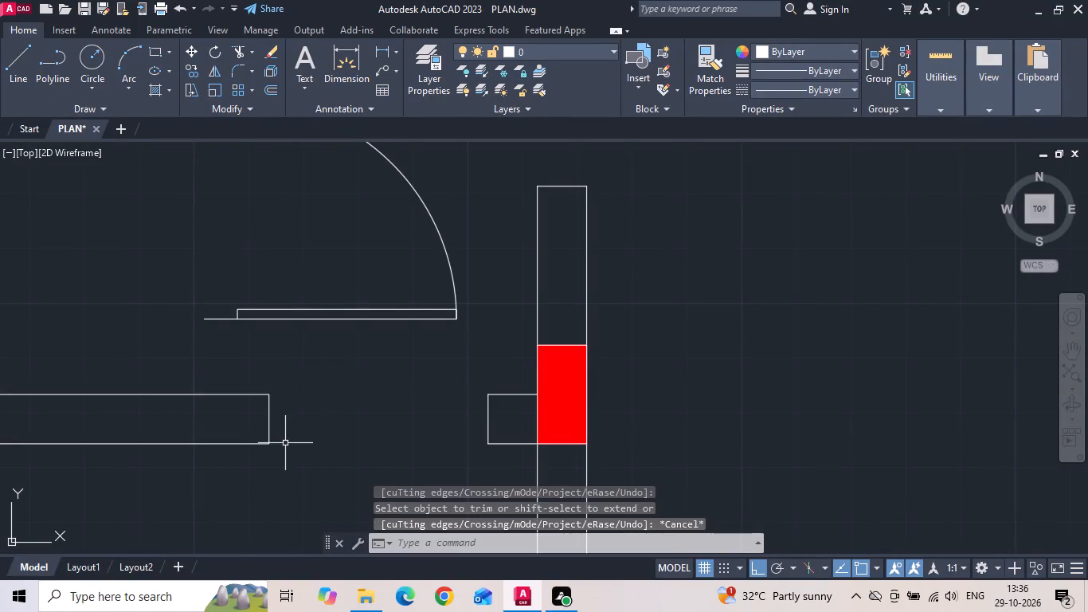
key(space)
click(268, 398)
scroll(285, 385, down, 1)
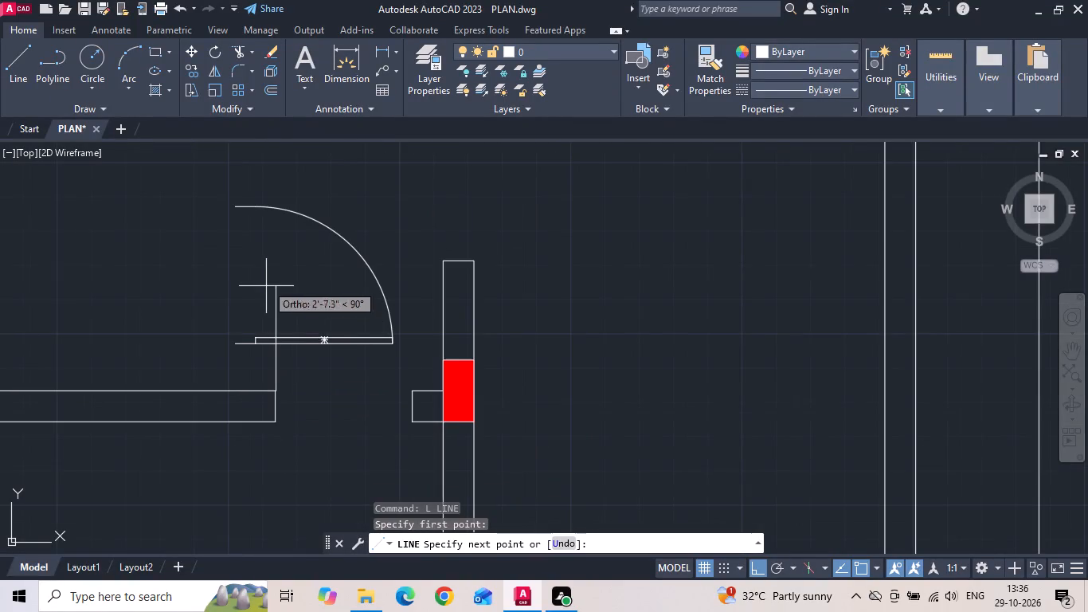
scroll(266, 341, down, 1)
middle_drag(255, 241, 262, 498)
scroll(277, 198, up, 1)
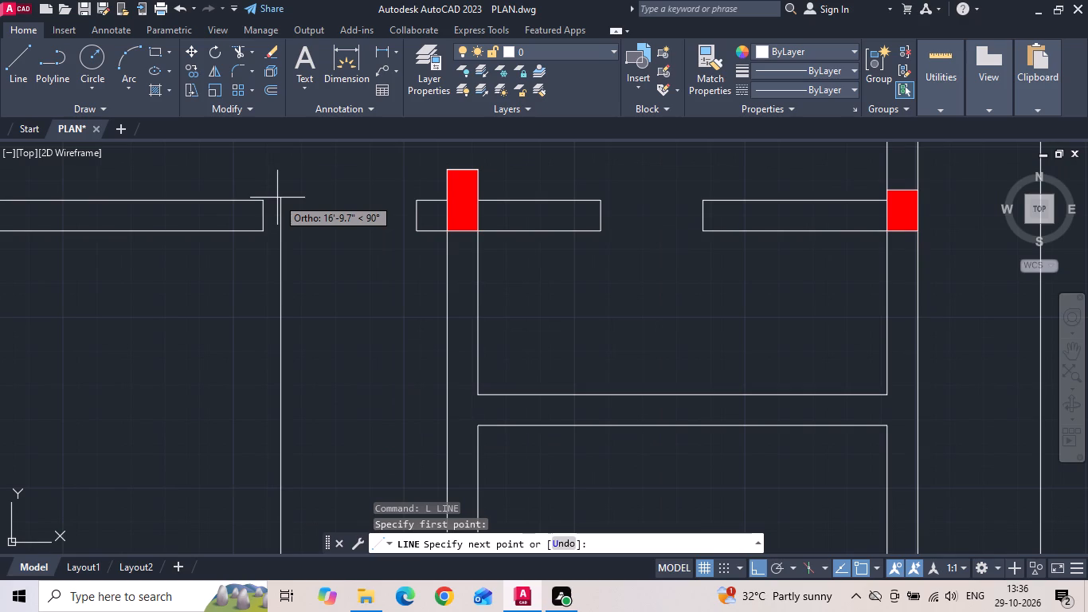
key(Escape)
Rotate the living hall's door a quarter turn counterclockwise so its leaf stands vertically beside the column.
scroll(307, 187, down, 3)
click(320, 314)
right_click(320, 314)
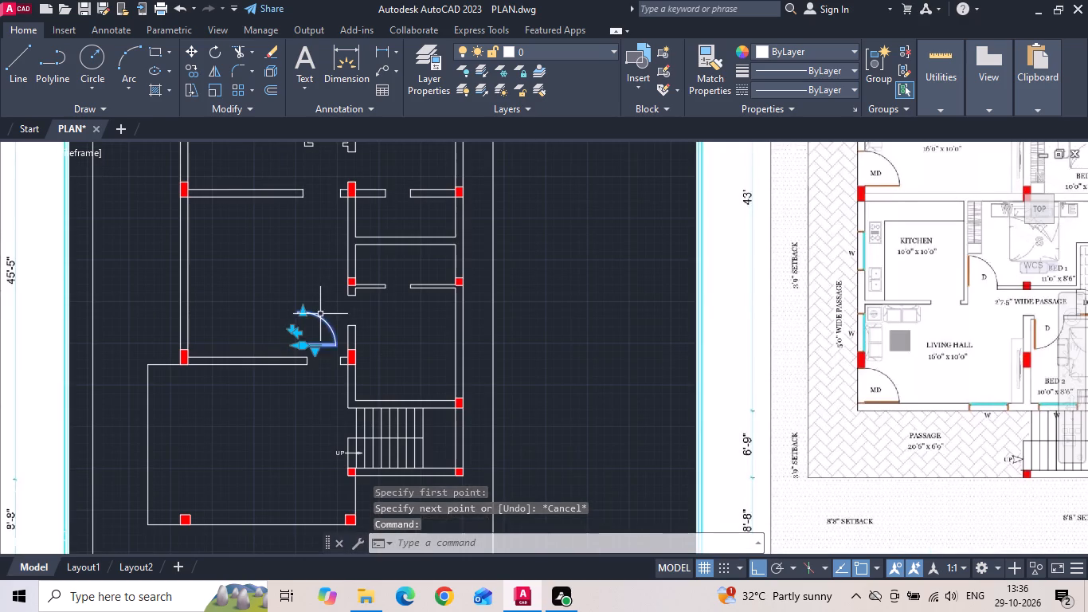
scroll(325, 331, up, 1)
click(348, 342)
scroll(336, 338, up, 2)
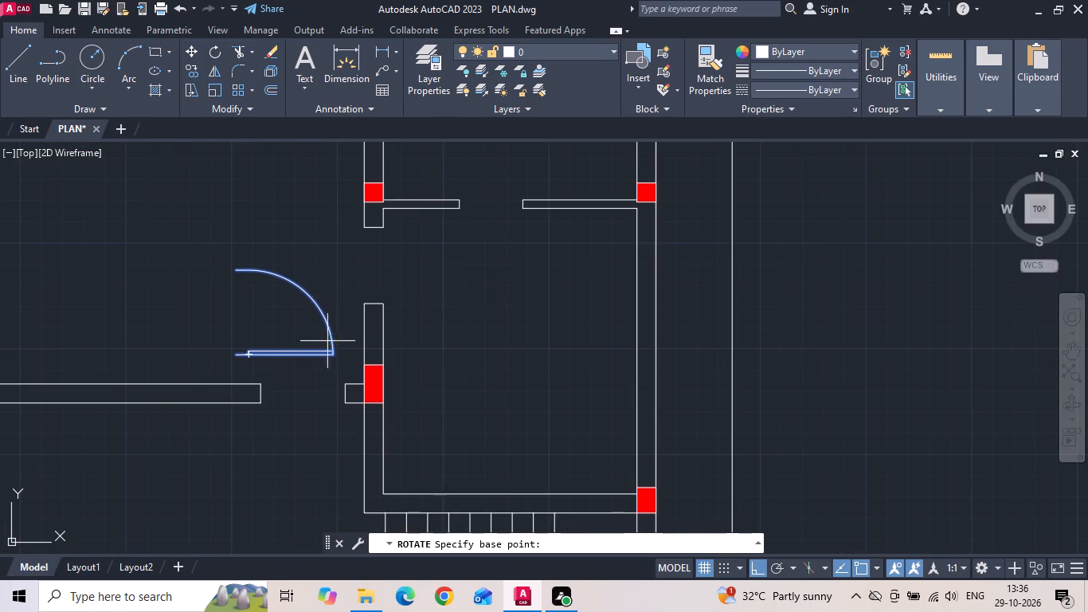
click(320, 321)
click(312, 252)
Move the door by its arc-side jamb end to the outer corner of the long wall's end in the main door opening.
drag(307, 304, 299, 345)
click(288, 370)
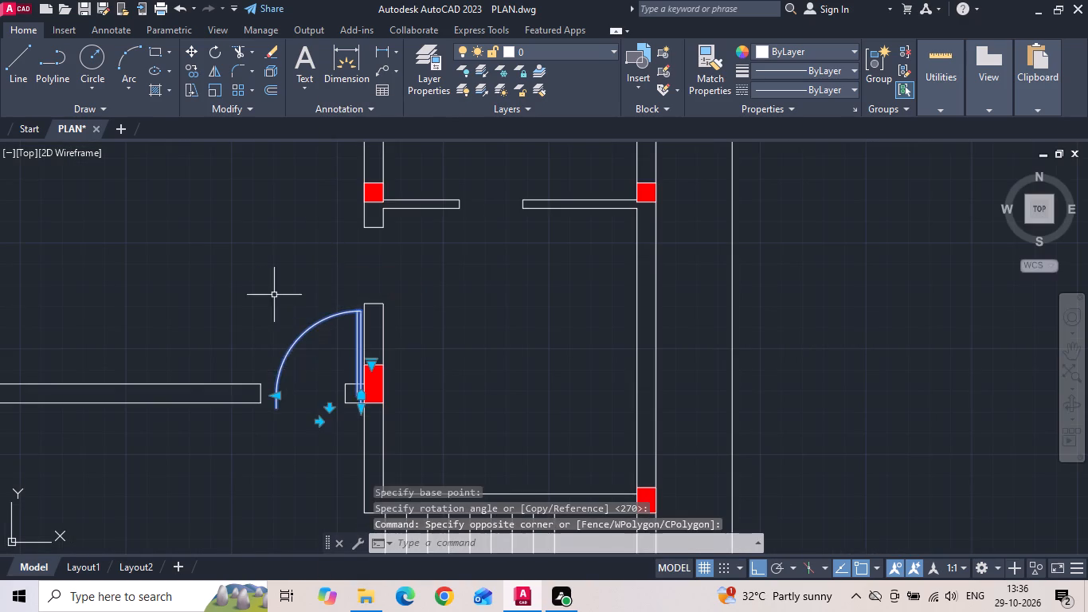
right_click(272, 283)
click(295, 293)
scroll(245, 418, up, 2)
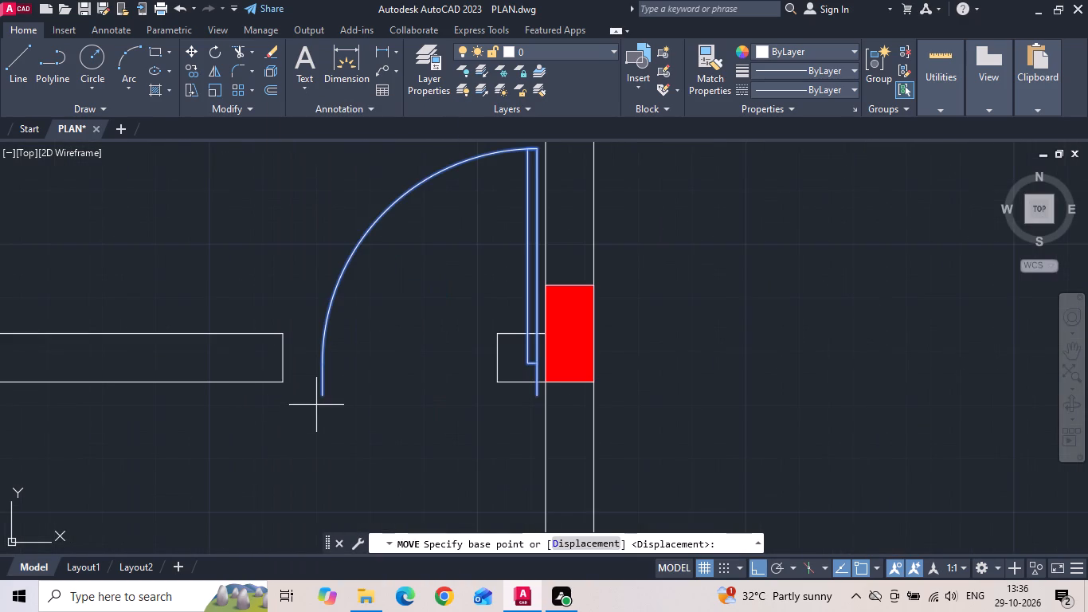
click(323, 395)
click(285, 380)
scroll(376, 387, down, 2)
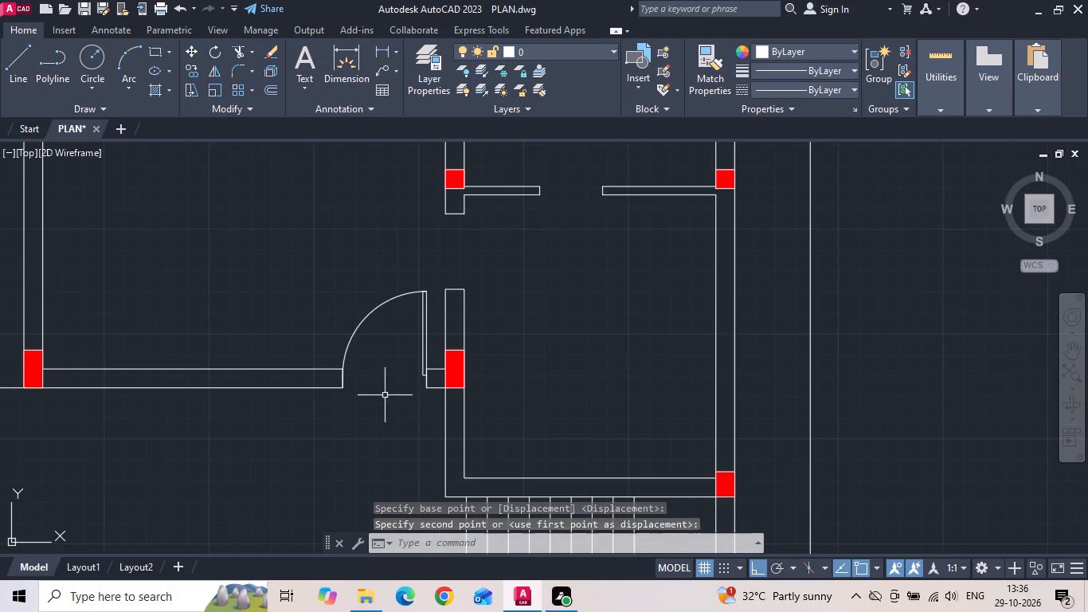
Copy the main door straight up into the living hall, just above the original.
drag(389, 343, 386, 329)
scroll(367, 300, down, 3)
click(366, 298)
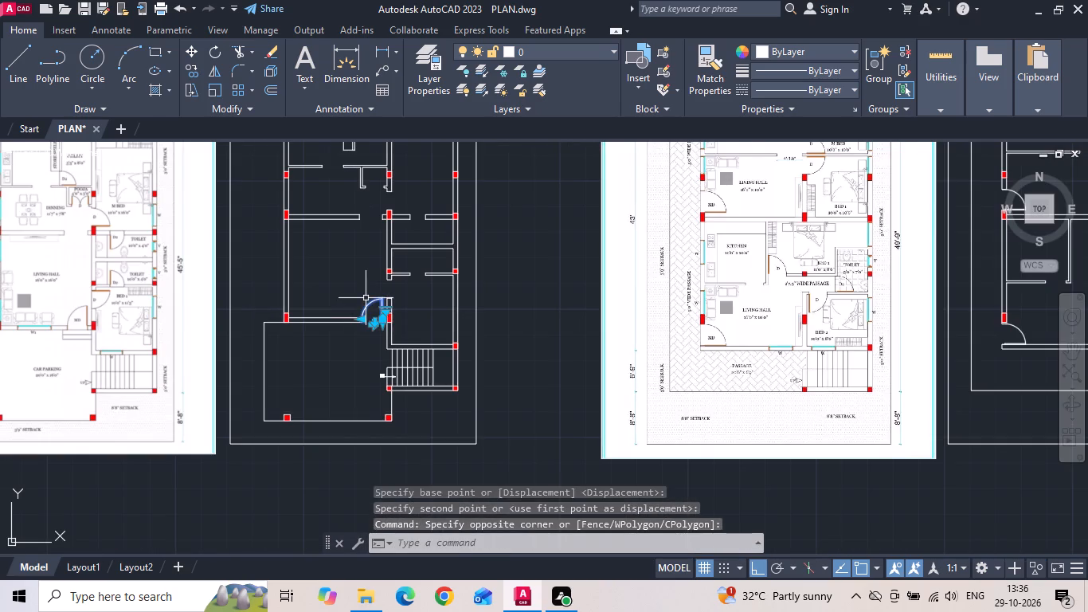
right_click(366, 298)
click(402, 314)
scroll(375, 298, up, 3)
click(370, 299)
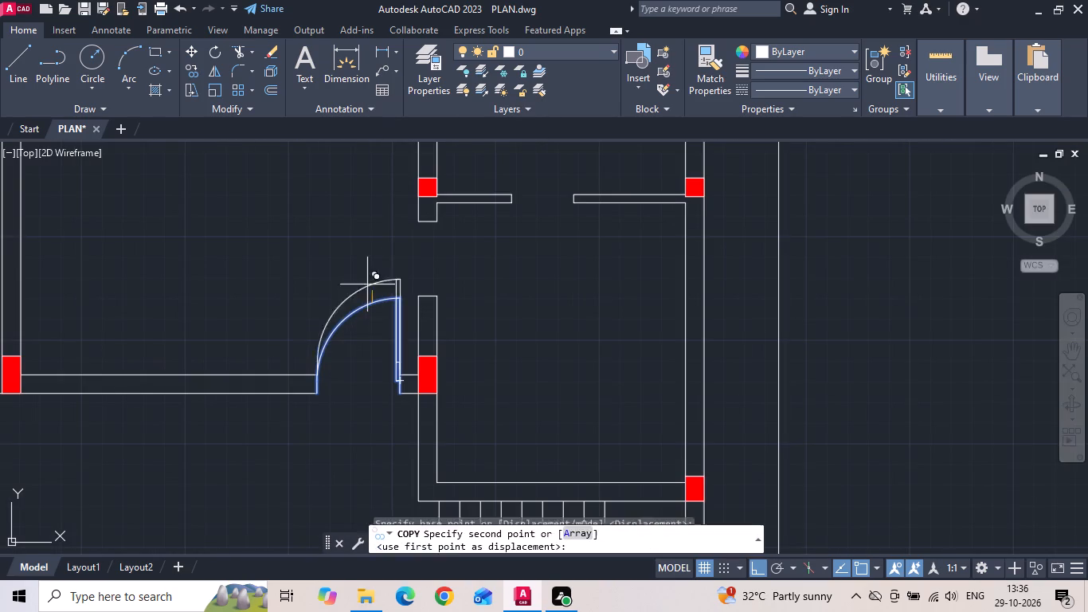
click(354, 245)
key(Escape)
Rotate the copied door a quarter turn clockwise and flip it so its leaf lies on the upper edge of the swing.
click(359, 265)
click(350, 249)
right_click(350, 249)
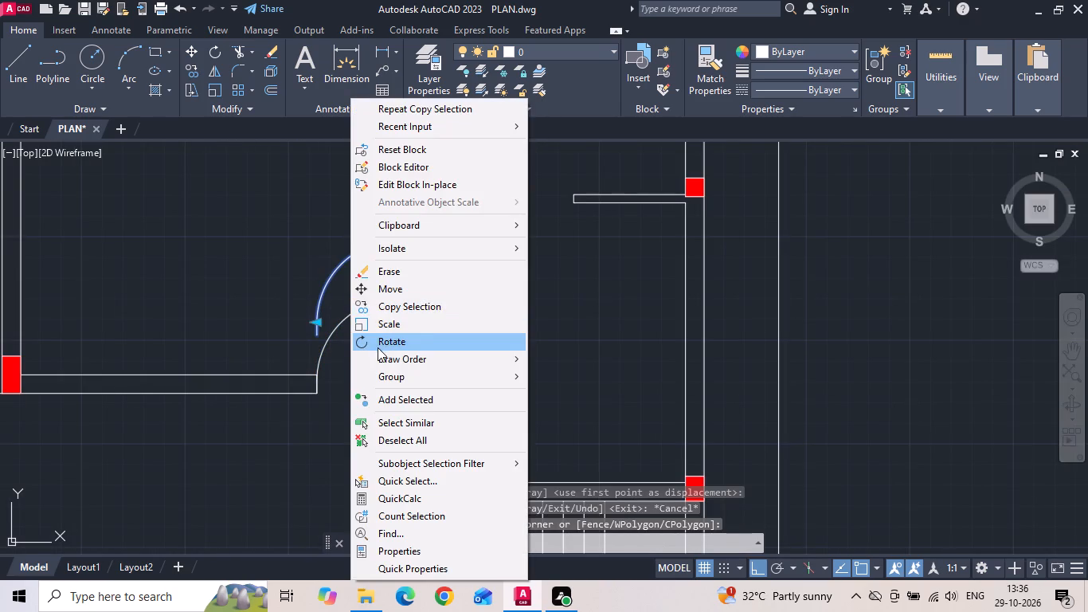
click(380, 338)
click(354, 265)
click(352, 286)
click(335, 252)
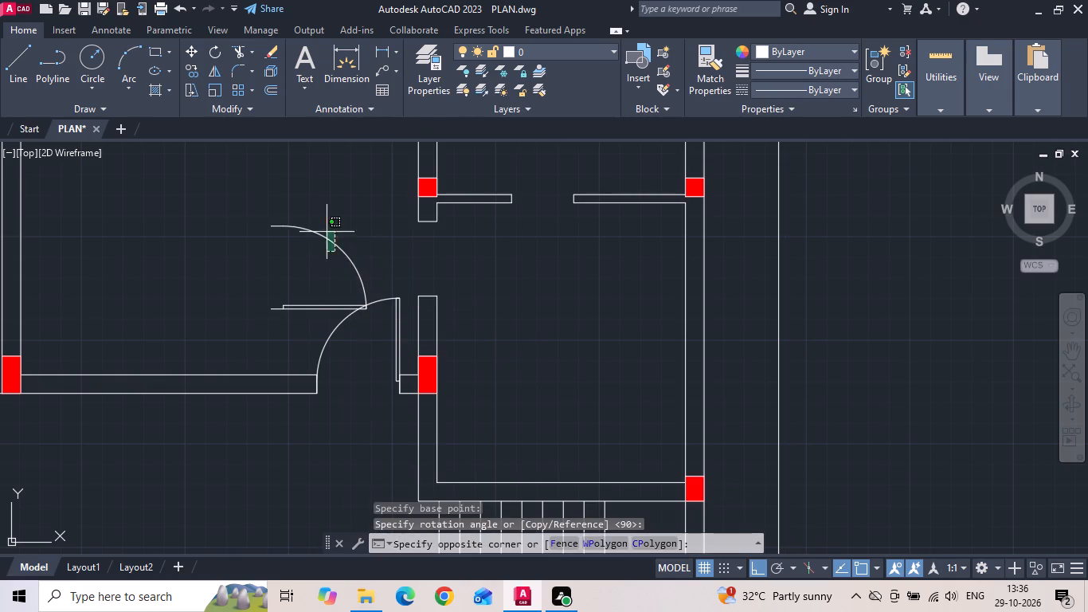
click(317, 214)
click(259, 272)
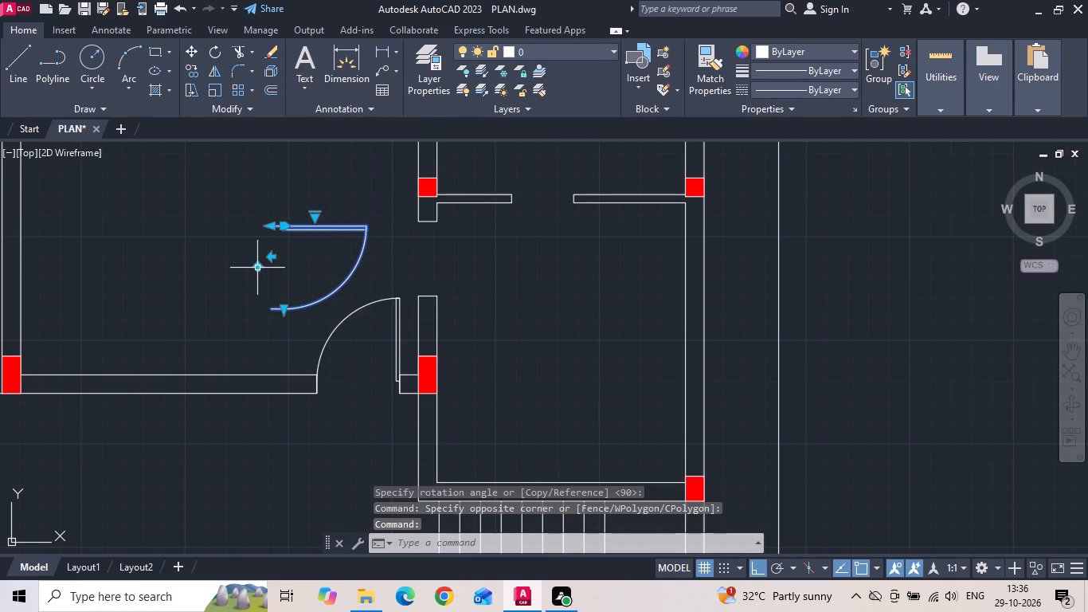
Move the copied door by its leaf-side jamb end to the living-hall-side corner of the upper wall end at the Bed 1 opening.
right_click(252, 186)
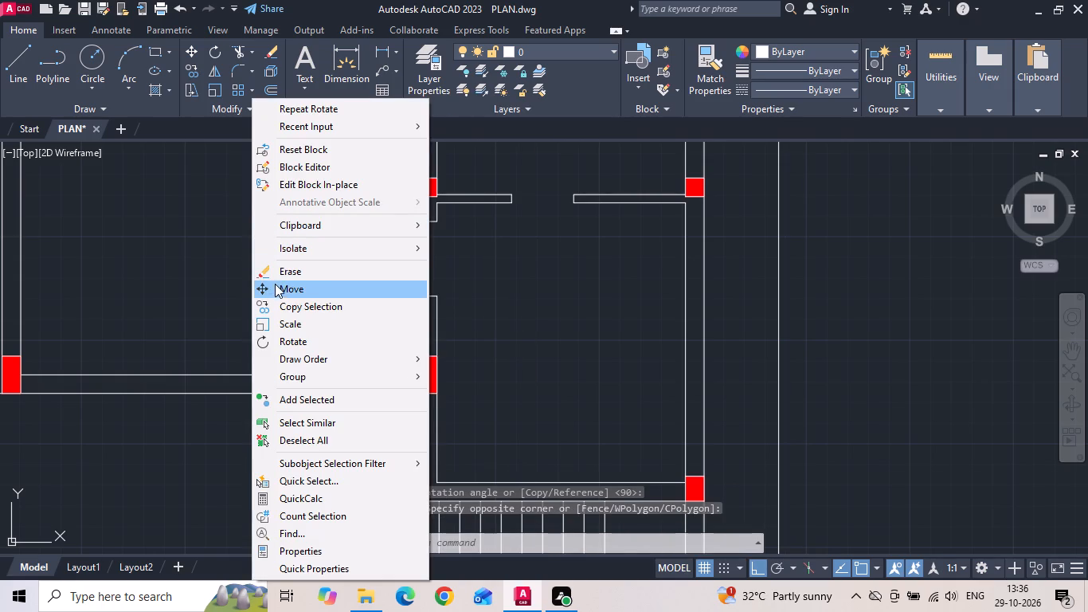
click(275, 284)
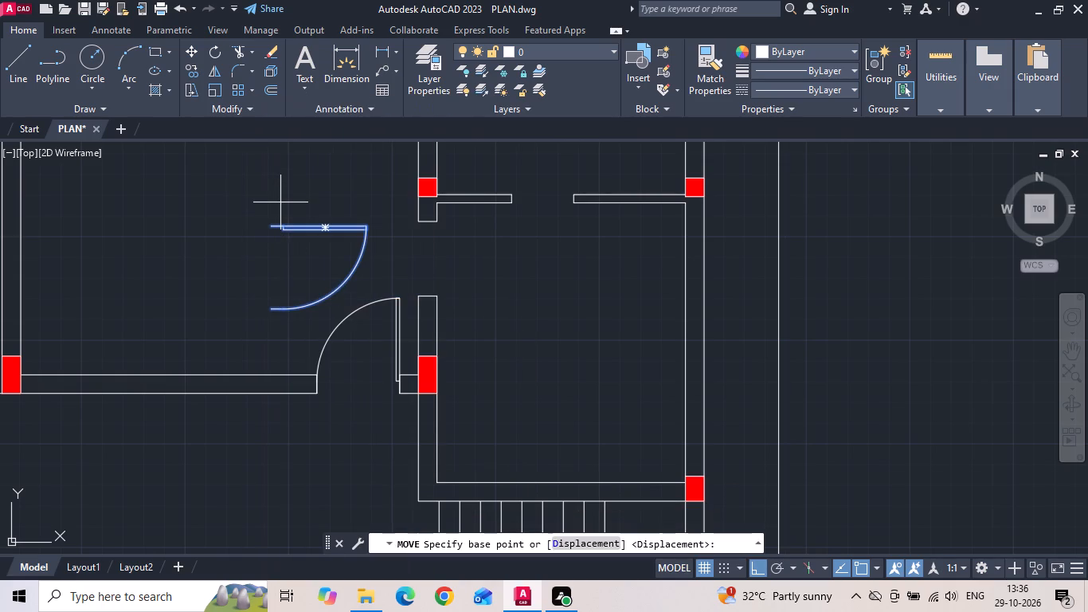
scroll(280, 202, up, 1)
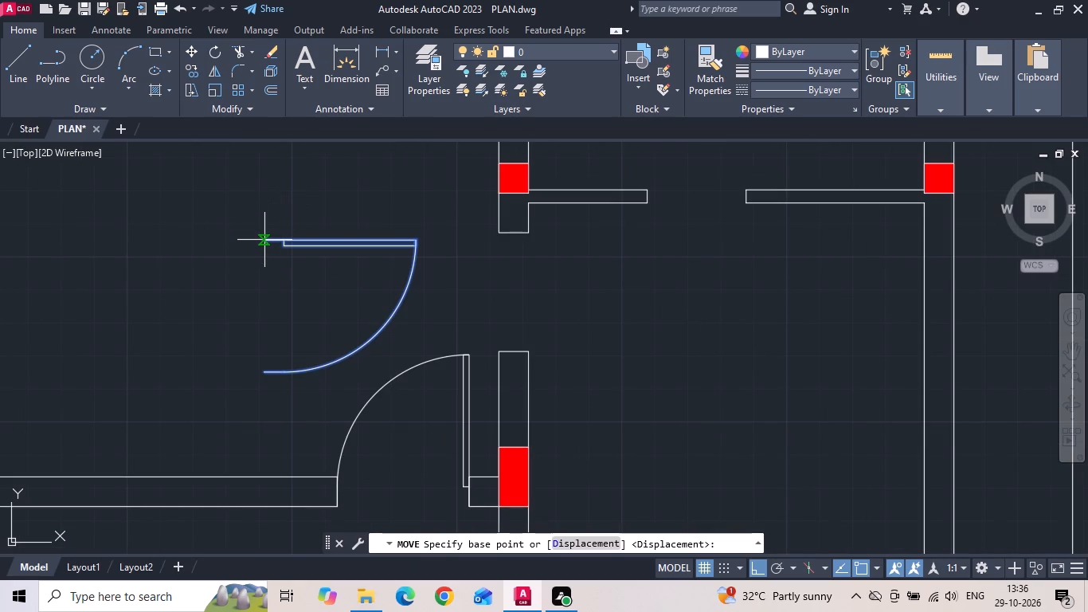
drag(263, 241, 294, 264)
click(503, 234)
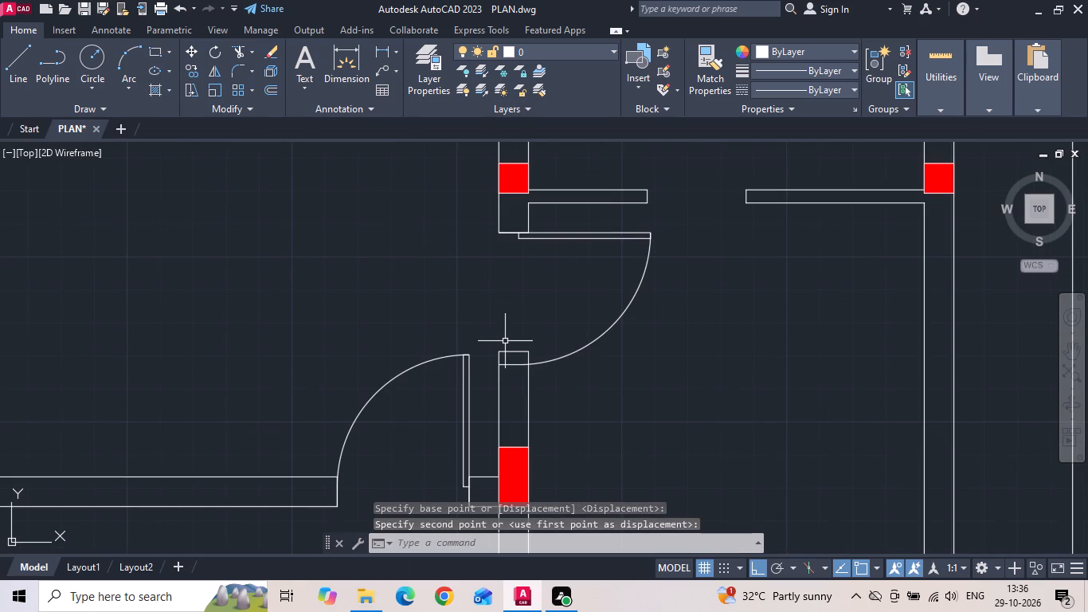
Stretch the Bed 1 door's width so its arc-side jamb meets the lower wall end of the opening.
drag(573, 369, 566, 347)
click(538, 300)
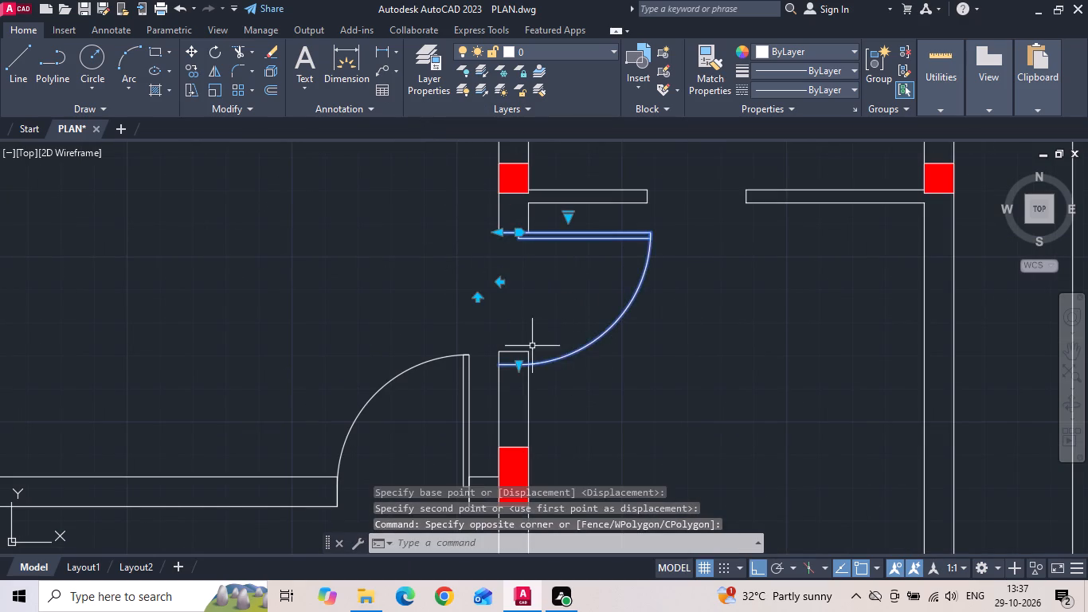
scroll(533, 348, up, 2)
click(491, 394)
click(490, 358)
Copy the Bed 1 door straight up into the master bedroom door opening above the central column.
scroll(475, 412, down, 1)
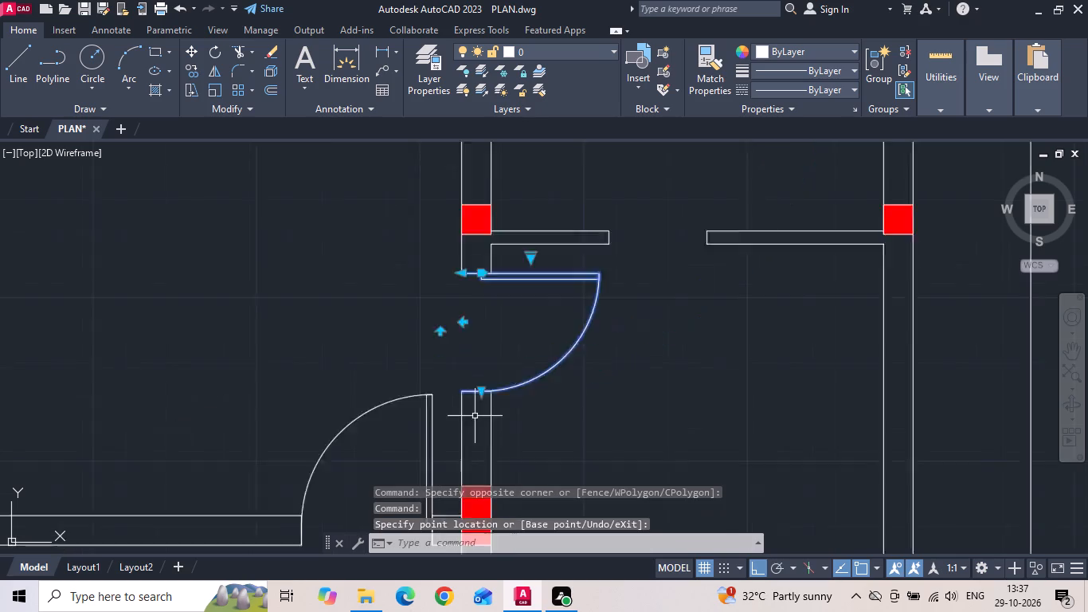
scroll(475, 416, down, 3)
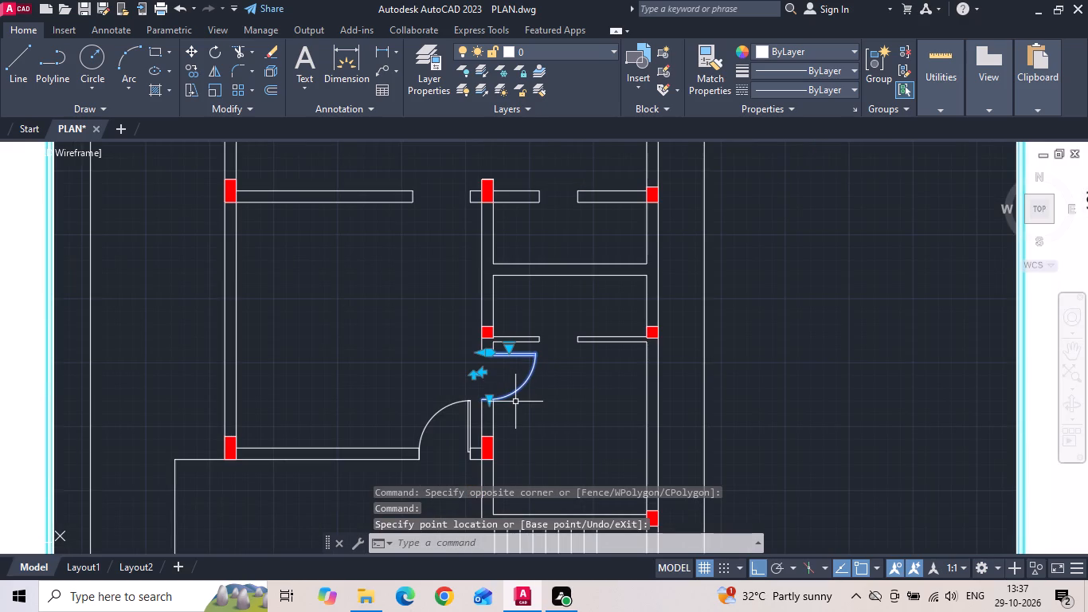
right_click(517, 402)
click(568, 310)
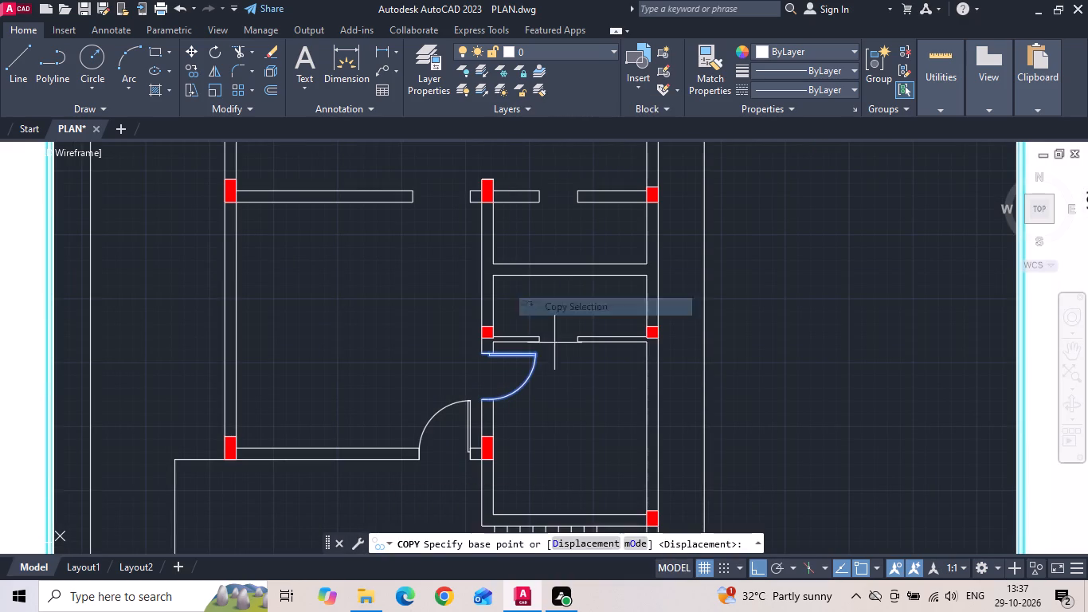
click(546, 376)
middle_drag(546, 287, 550, 389)
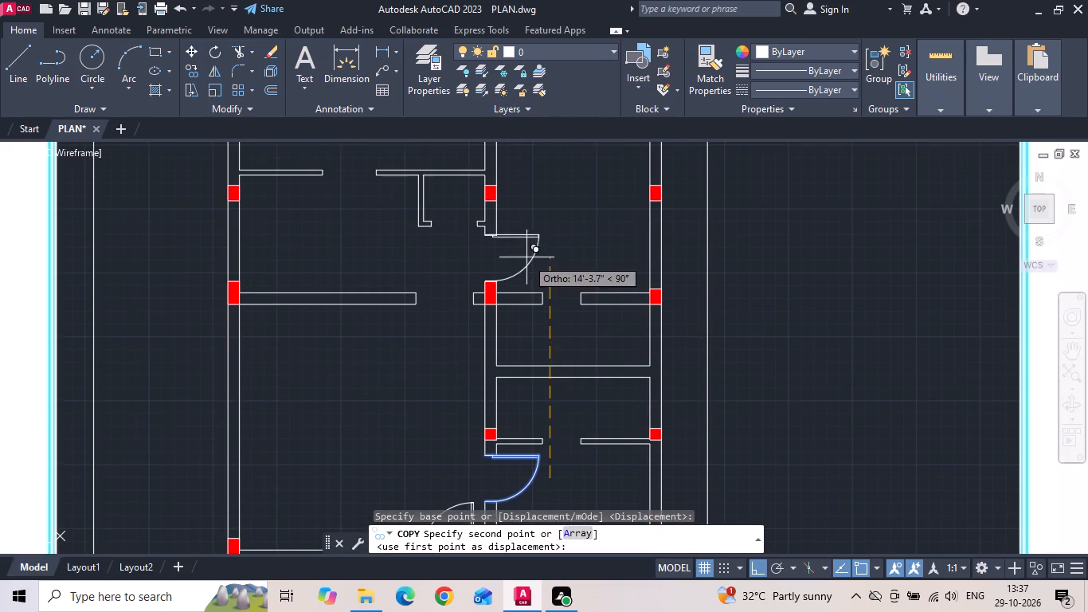
scroll(526, 254, up, 4)
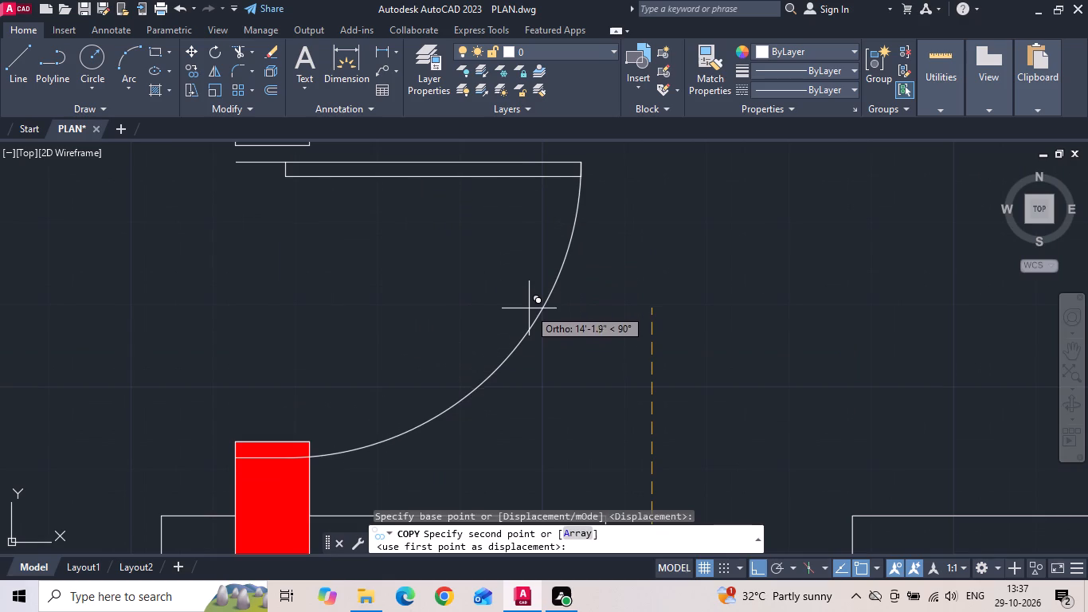
click(529, 307)
key(Escape)
Move the master bedroom door by its leaf-side jamb end up to the outer corner of the wall end above it.
scroll(462, 351, down, 1)
scroll(319, 225, up, 2)
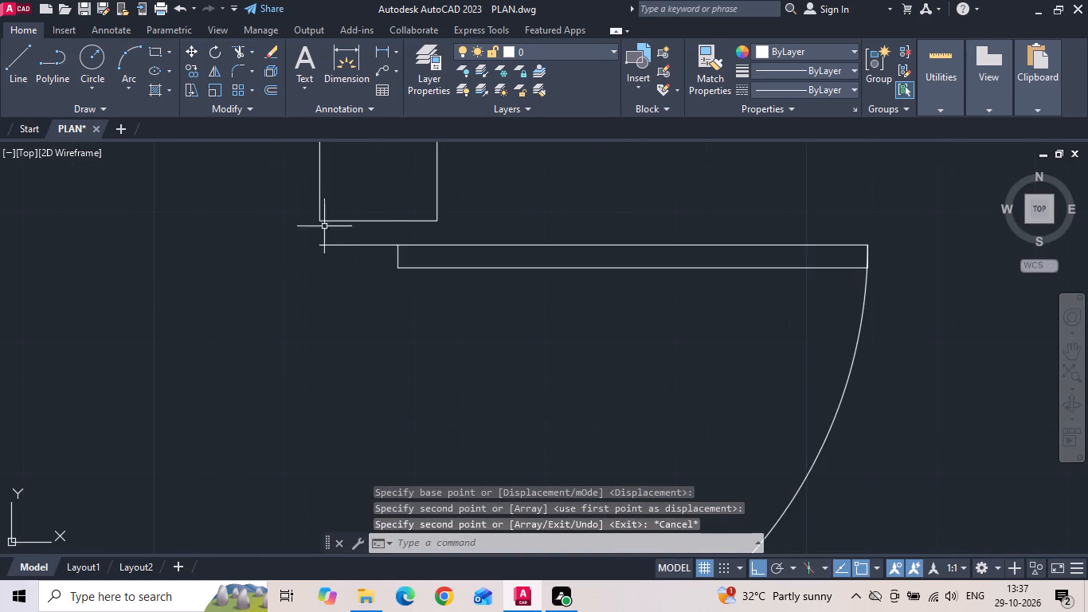
drag(355, 234, 341, 267)
click(318, 279)
right_click(315, 279)
click(350, 286)
scroll(323, 270, up, 2)
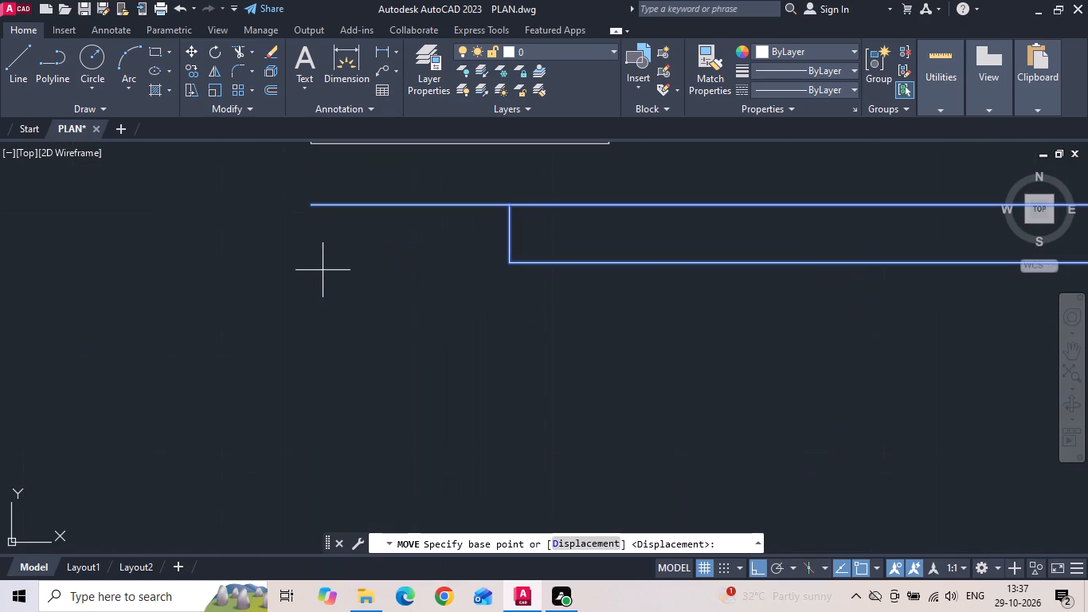
click(307, 208)
middle_drag(316, 257, 316, 289)
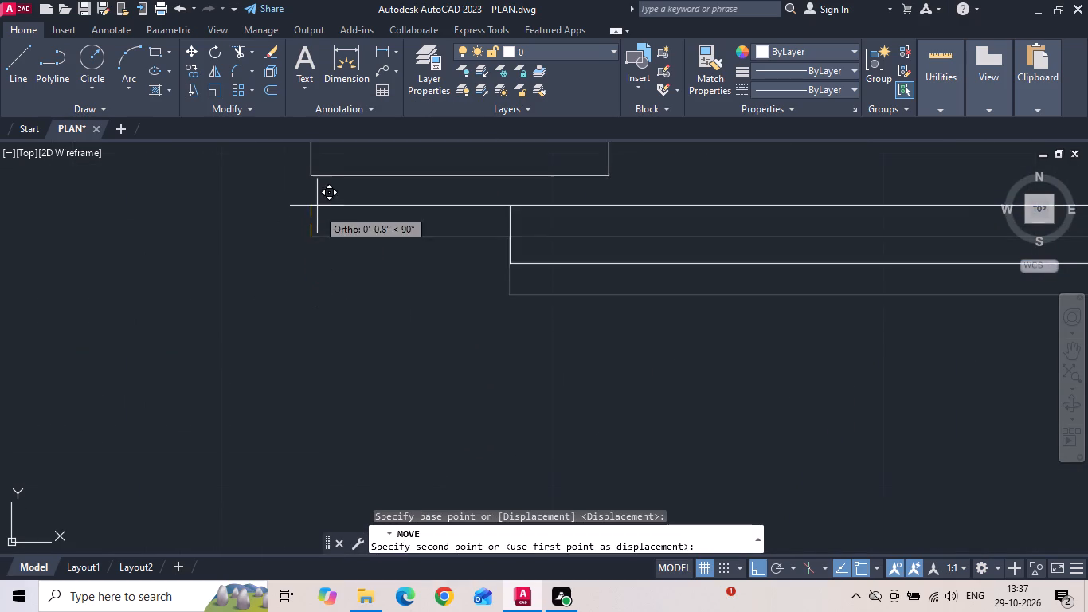
click(313, 178)
Flip the master bedroom door vertically so its leaf lies along the lower edge, beside the red column.
scroll(393, 210, down, 3)
scroll(432, 328, down, 3)
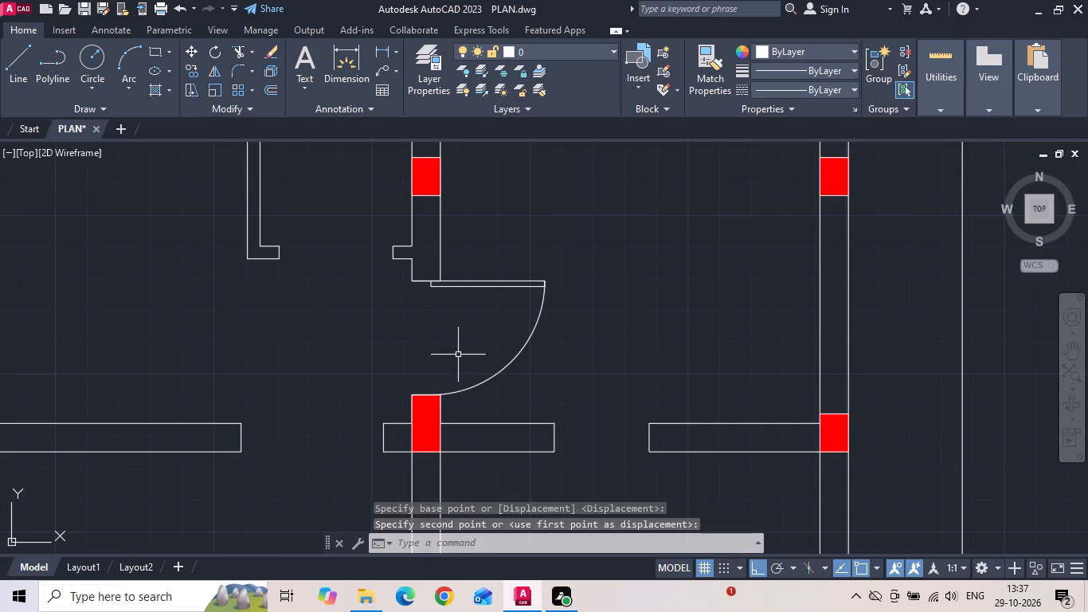
click(475, 388)
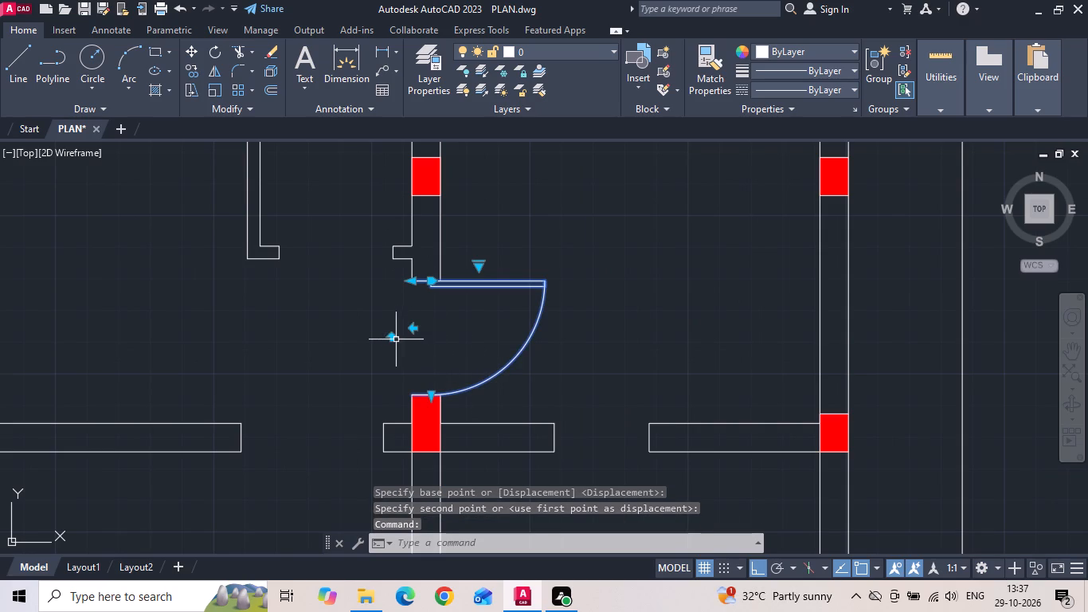
click(389, 337)
click(531, 283)
key(Escape)
key(Escape)
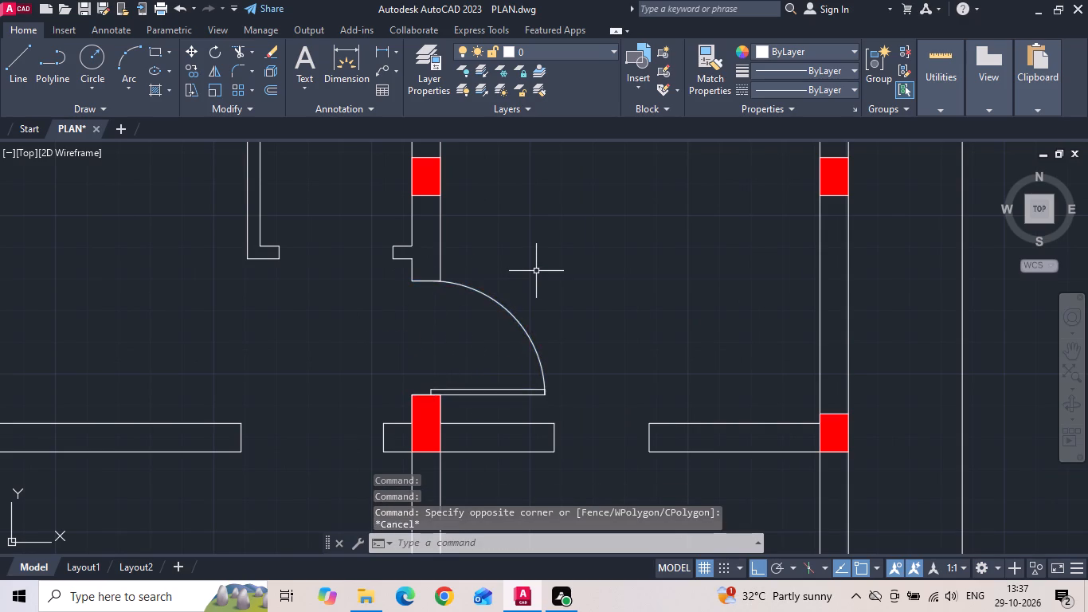
Copy the master bedroom door horizontally into the room, just above the upper toilet's wall opening.
scroll(537, 281, down, 4)
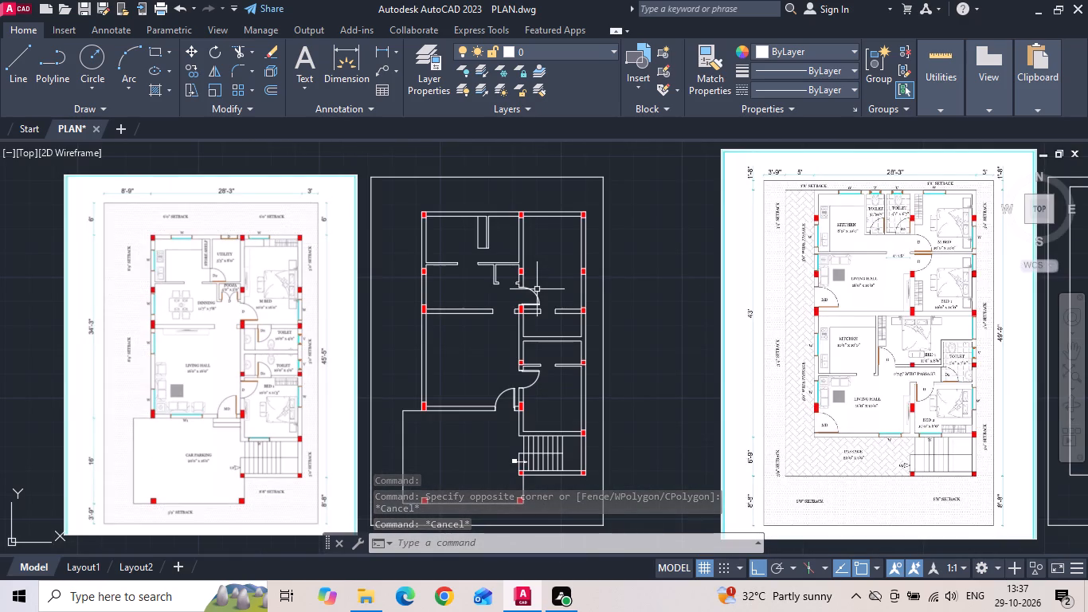
scroll(537, 289, up, 1)
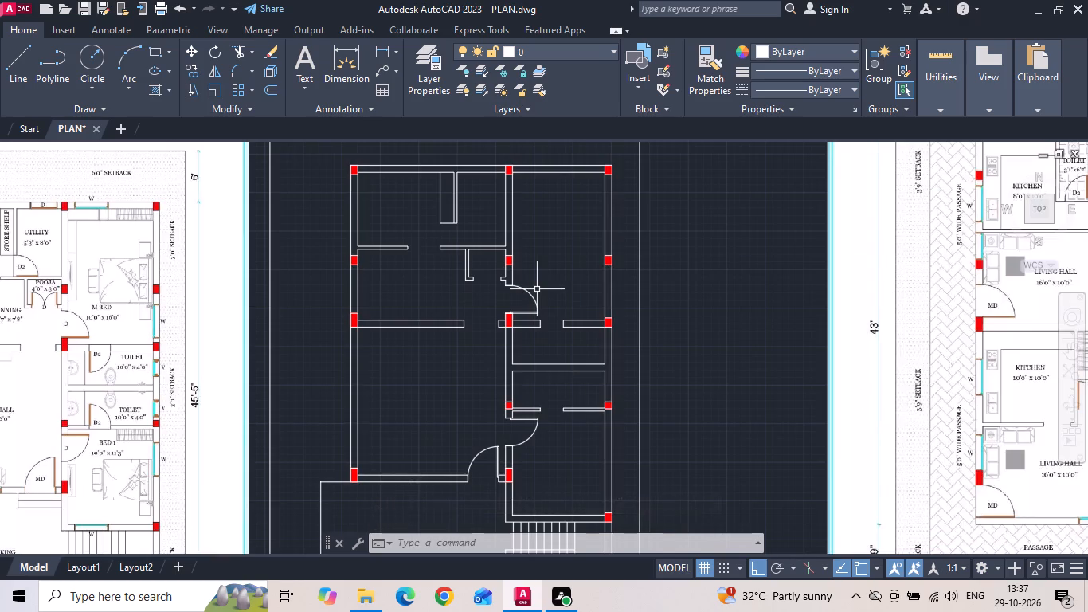
scroll(537, 292, up, 2)
click(522, 307)
right_click(522, 307)
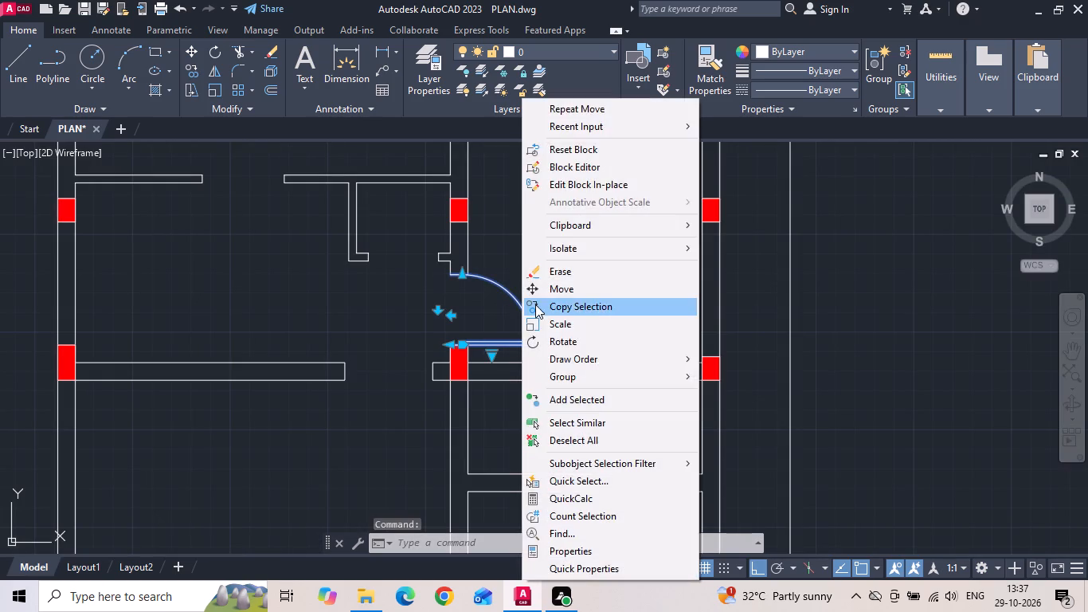
click(541, 302)
drag(543, 287, 577, 286)
click(647, 275)
key(Escape)
Rotate the copied door a quarter turn clockwise so its leaf hangs vertically downward.
click(590, 300)
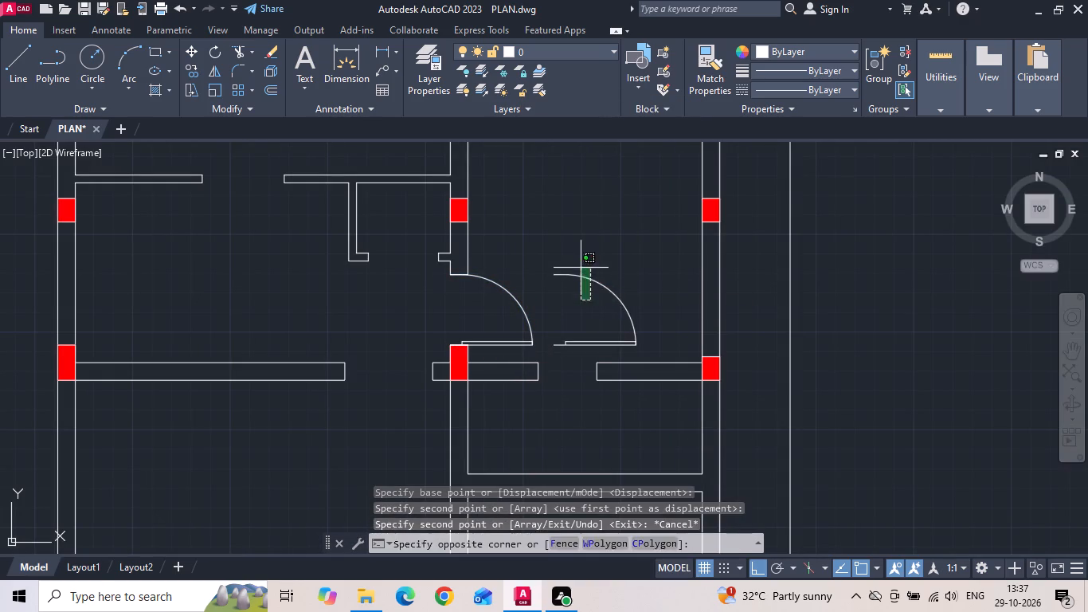
click(581, 268)
right_click(581, 257)
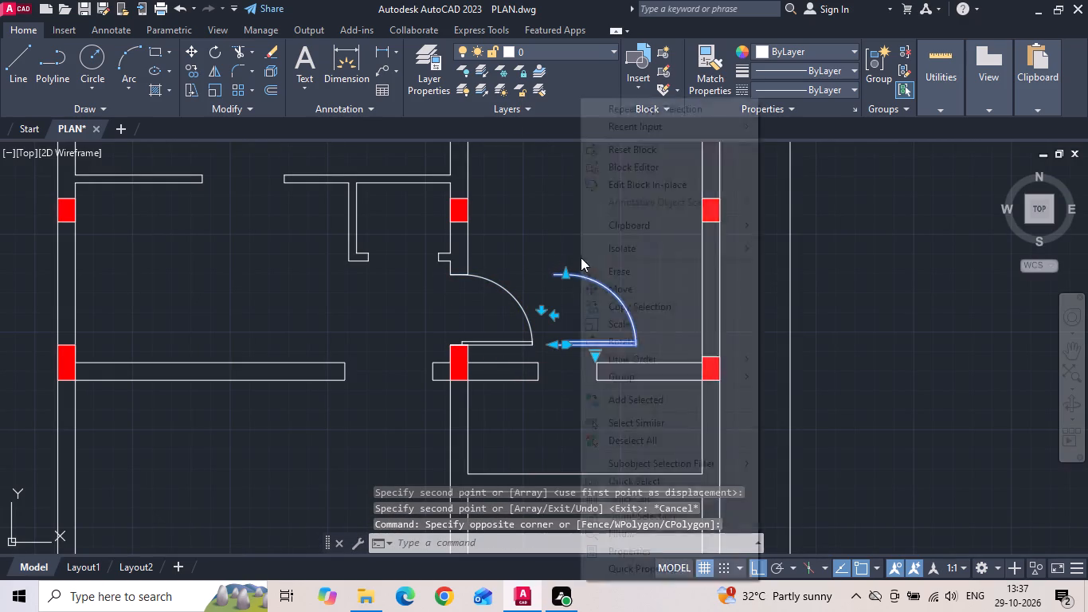
click(616, 338)
click(589, 284)
double_click(589, 304)
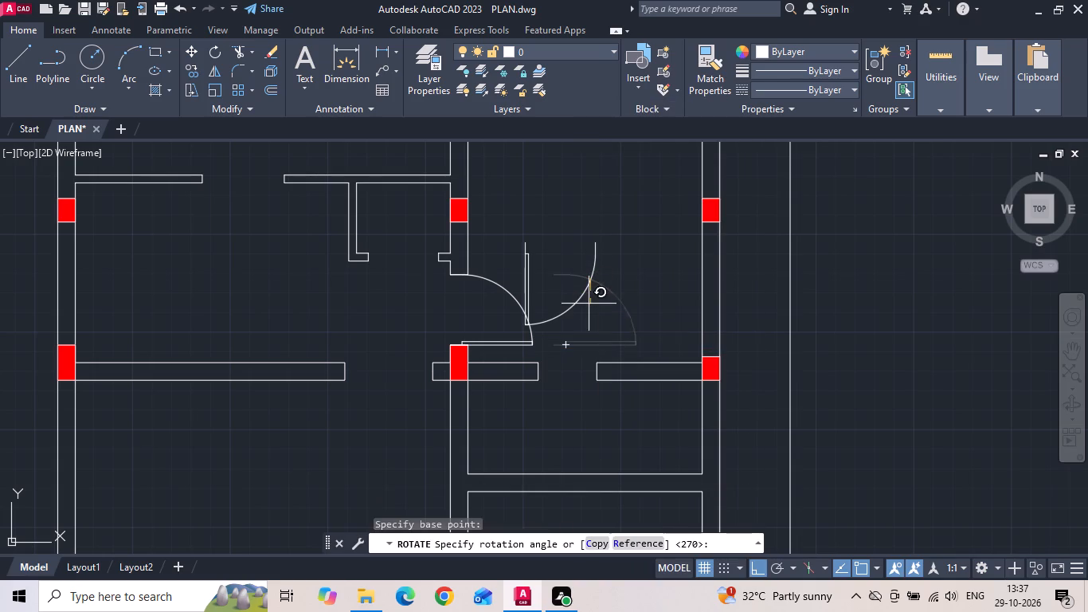
click(582, 285)
Move the rotated door by its leaf-side jamb end to the upper corner of the column-side wall end at the upper toilet opening.
right_click(582, 285)
click(599, 282)
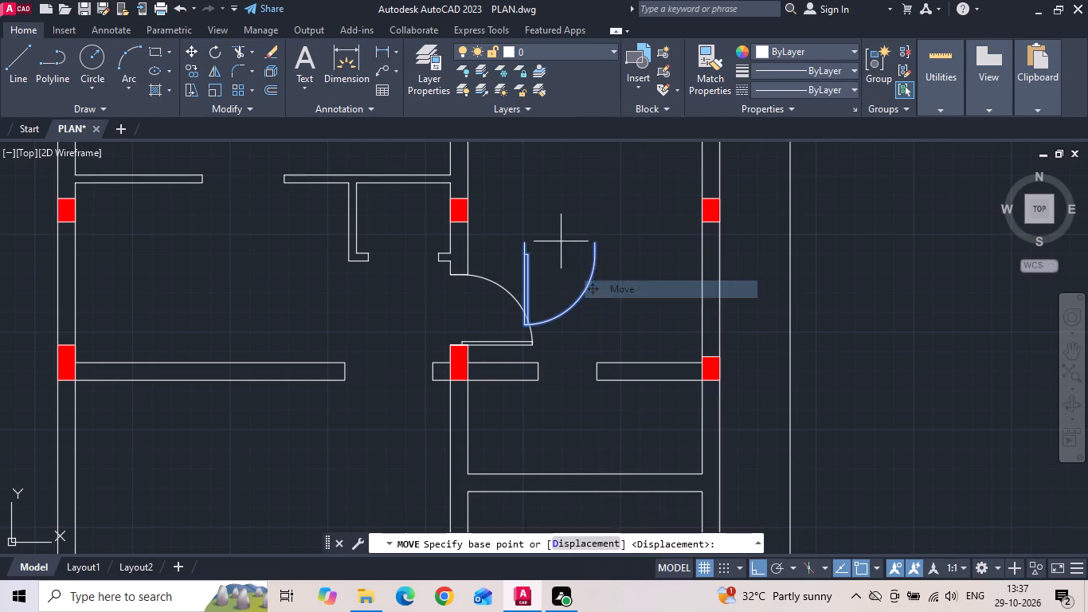
scroll(554, 238, up, 2)
click(504, 244)
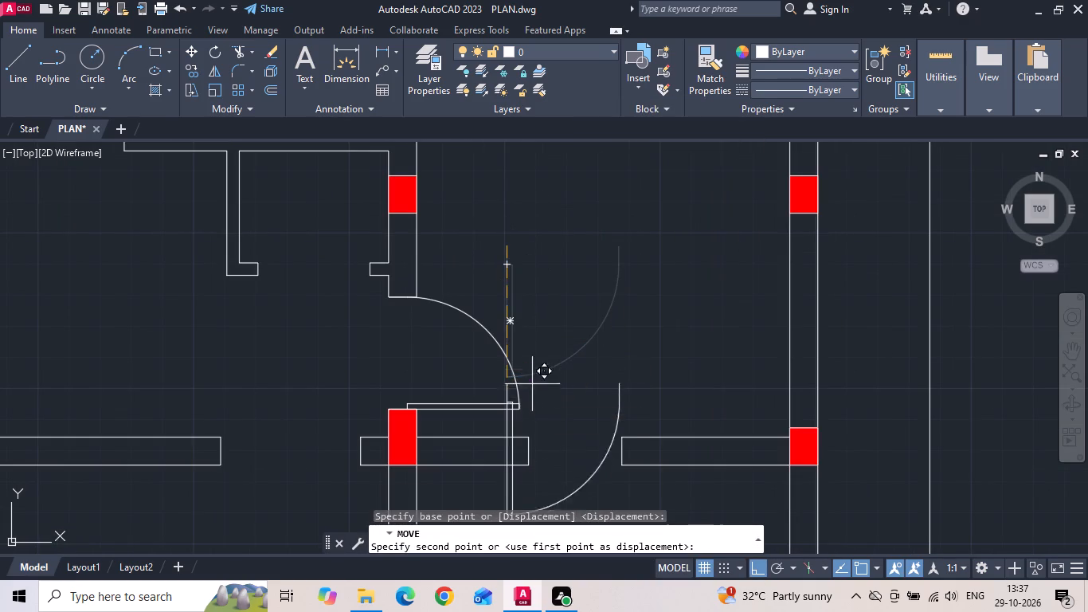
click(528, 437)
Stretch the upper toilet door's width so its arc-side jamb meets the opposite wall end of the opening.
middle_drag(539, 377, 515, 250)
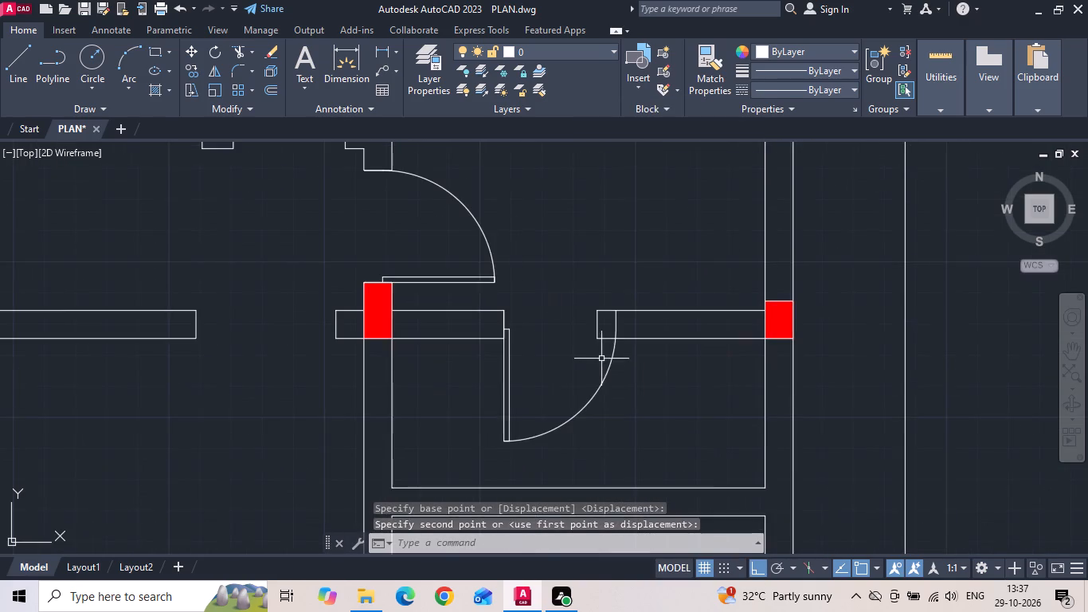
scroll(601, 361, up, 2)
drag(625, 371, 604, 382)
click(573, 386)
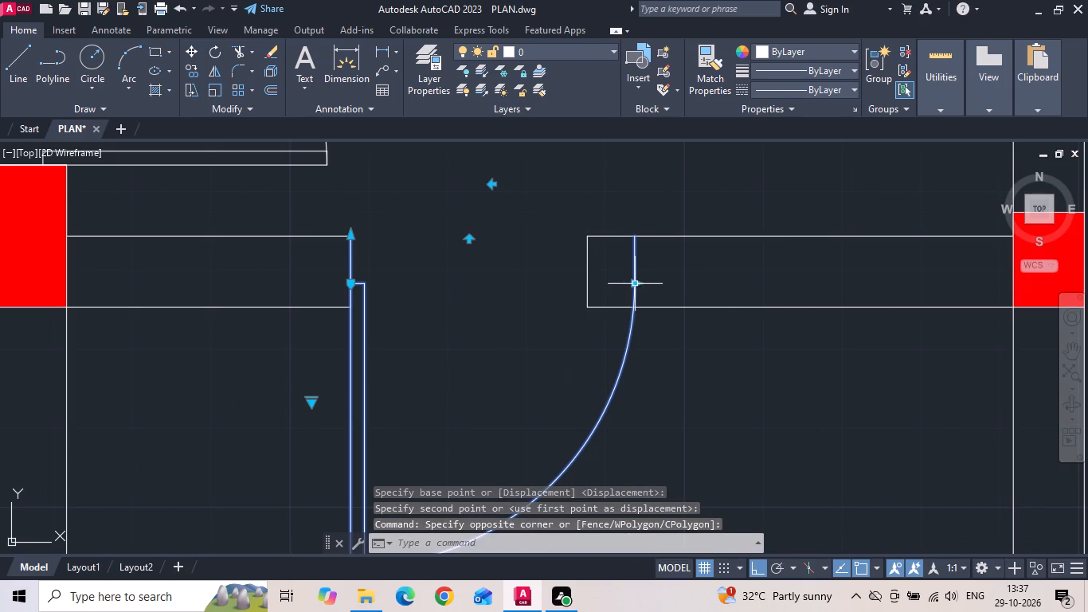
click(636, 282)
click(592, 286)
Copy the upper toilet door straight down to the lower toilet's wall opening beside Bed 1.
scroll(494, 191, down, 2)
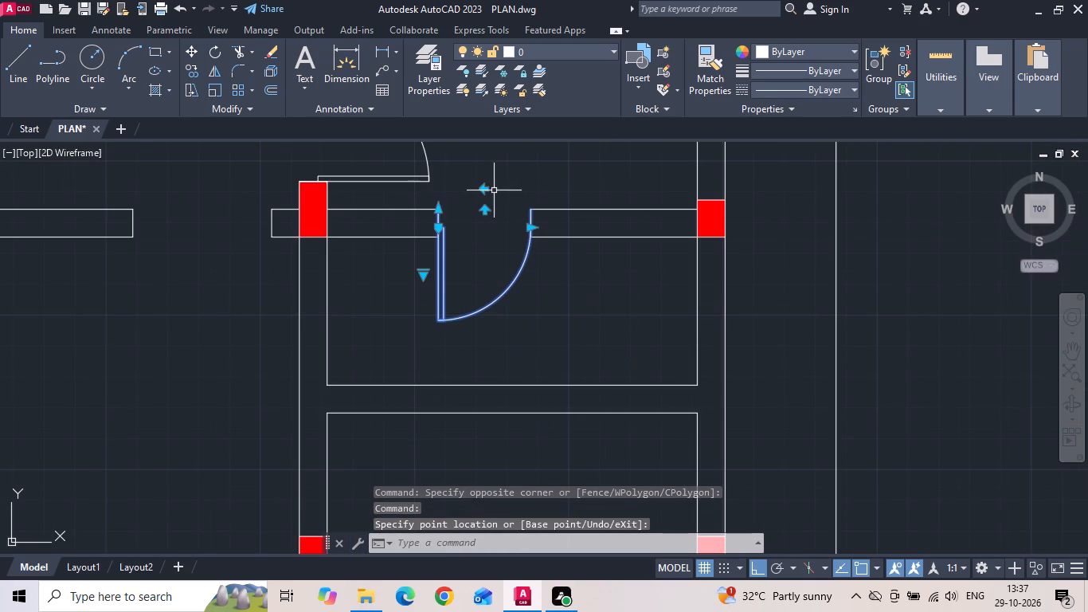
right_click(503, 189)
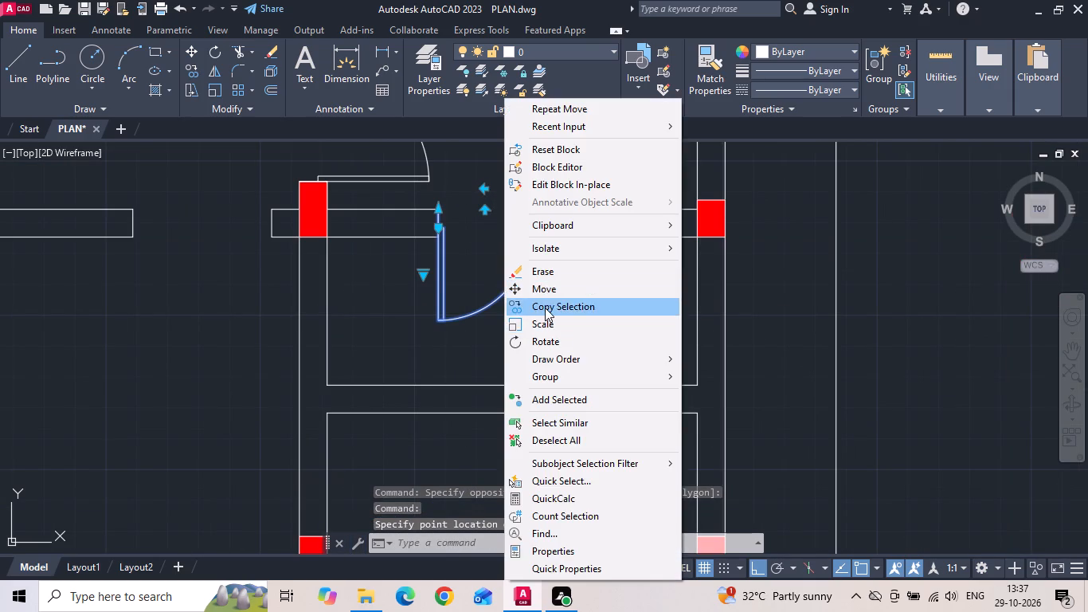
click(545, 308)
scroll(513, 229, down, 1)
drag(501, 248, 500, 279)
middle_drag(472, 355, 477, 297)
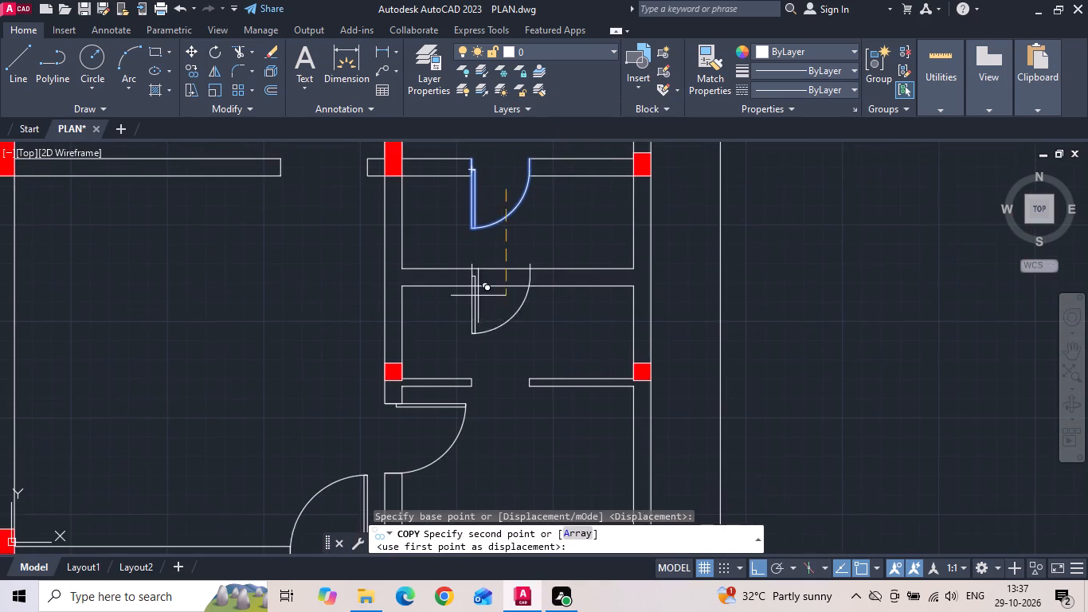
scroll(488, 366, up, 3)
click(488, 400)
key(Escape)
Move the lower toilet door by its leaf-side jamb end to the upper corner of the column-side wall end.
drag(465, 346, 437, 337)
click(385, 327)
right_click(385, 327)
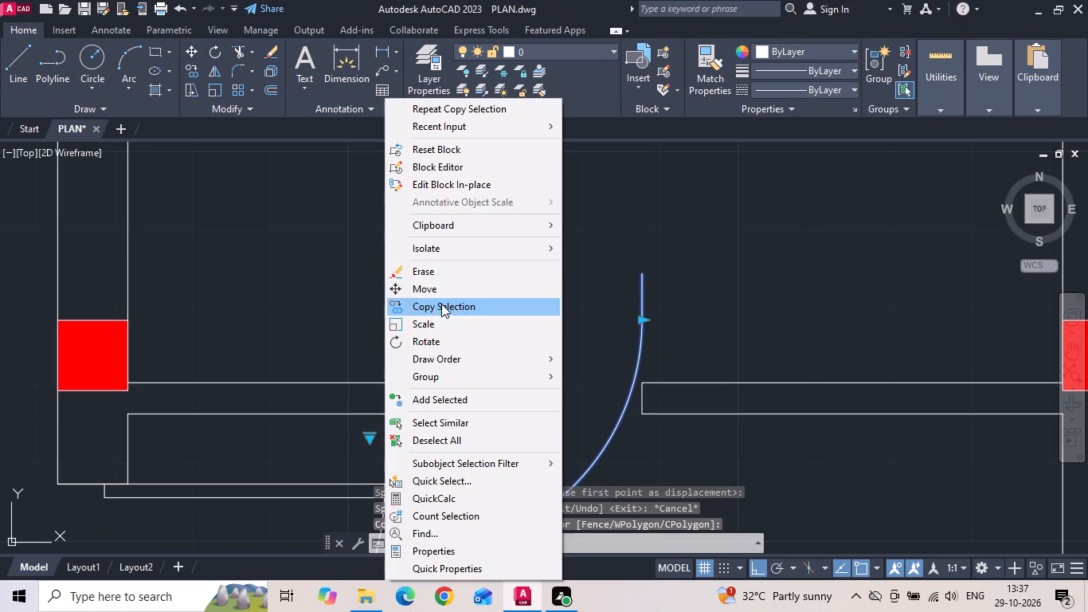
click(444, 291)
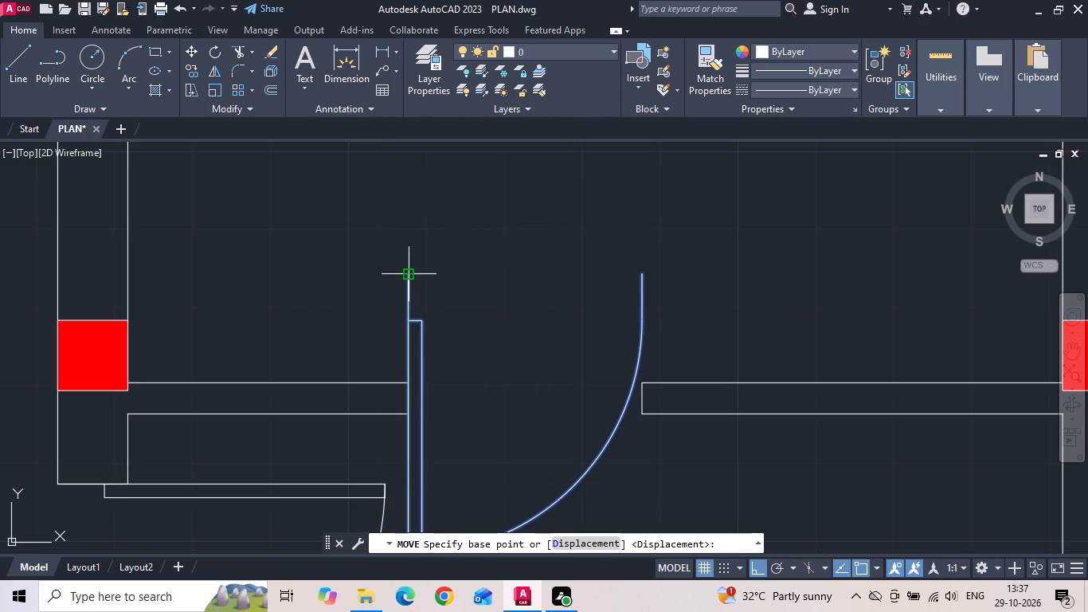
click(405, 277)
scroll(423, 418, up, 2)
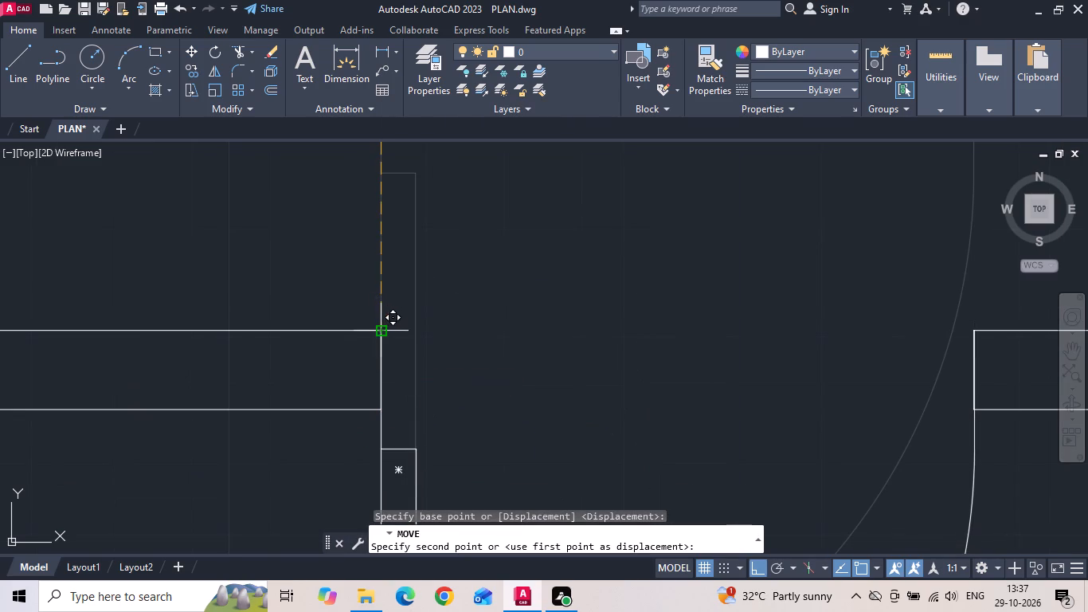
click(378, 332)
scroll(498, 276, down, 1)
key(Escape)
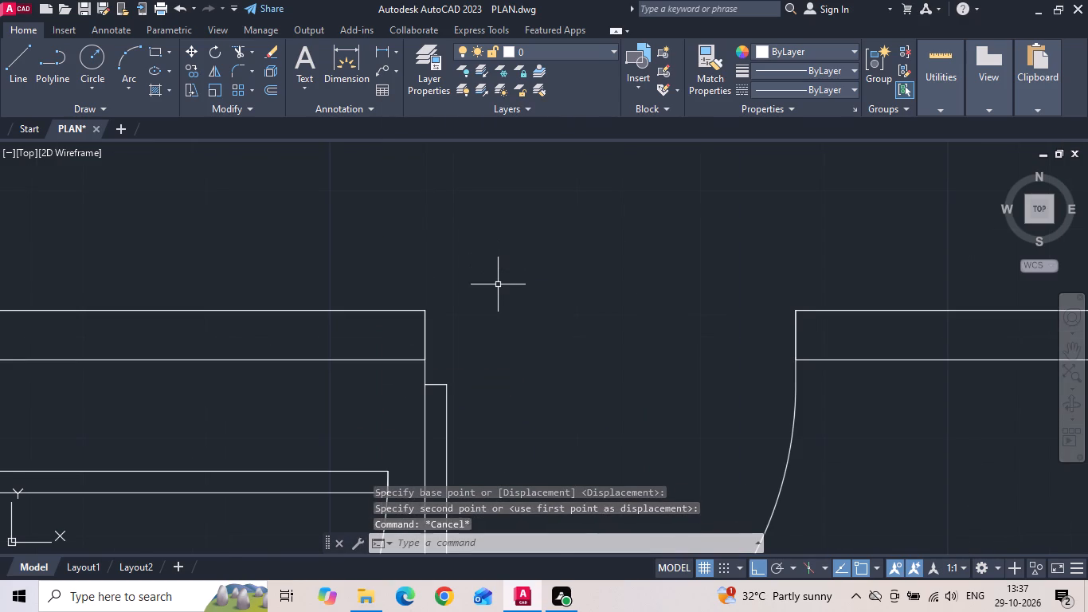
Flip the lower toilet door vertically so it swings upward into the toilet.
scroll(498, 284, down, 2)
click(609, 386)
click(599, 371)
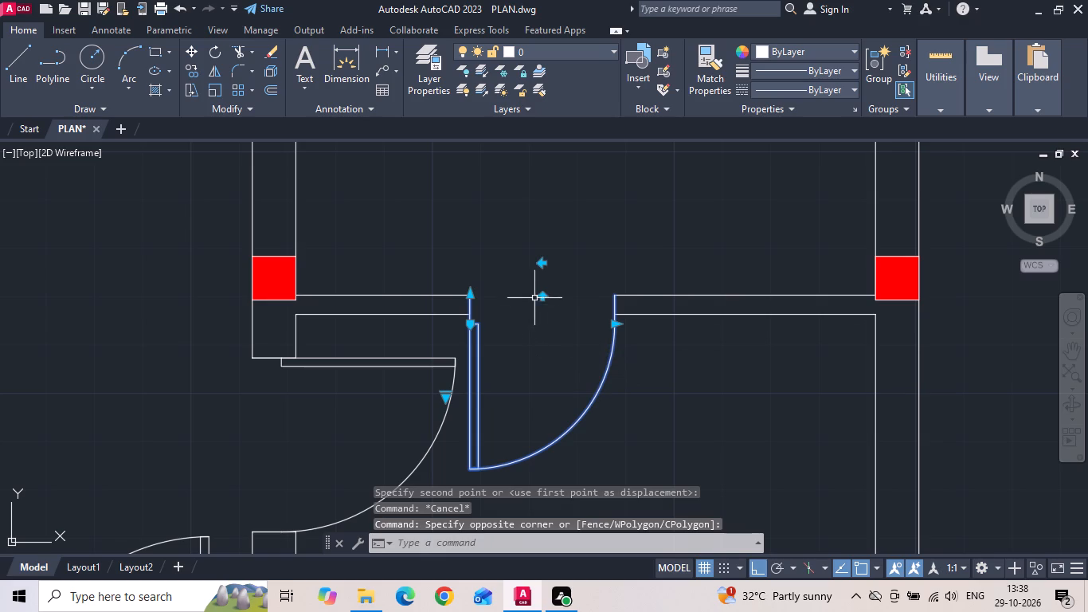
click(542, 298)
key(Escape)
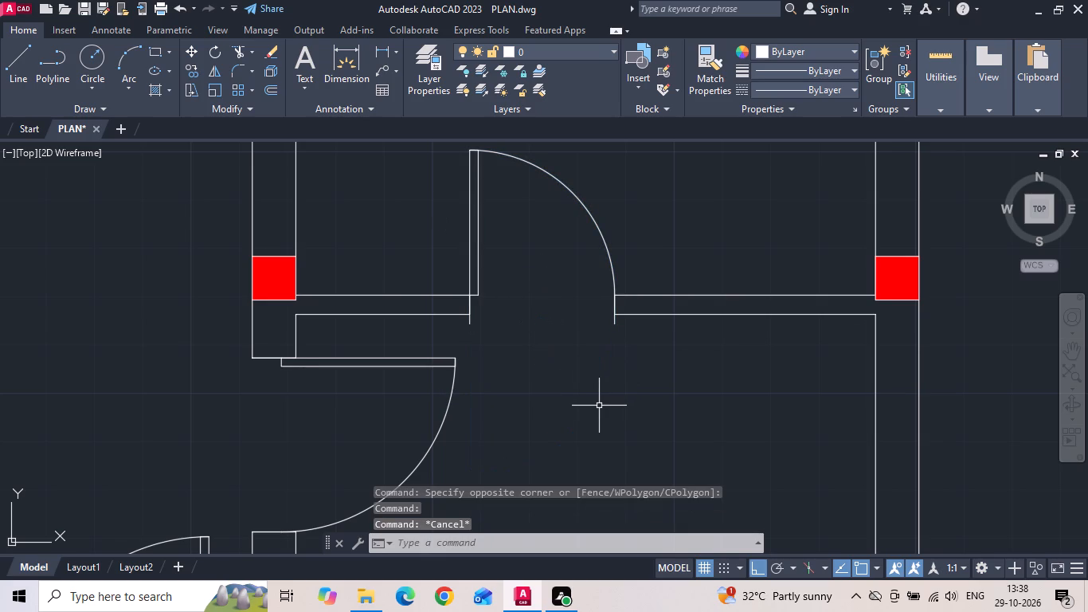
Move the lower toilet door by its arc-side jamb end up to the lower corner of the adjoining wall end.
scroll(597, 406, down, 3)
scroll(595, 407, up, 2)
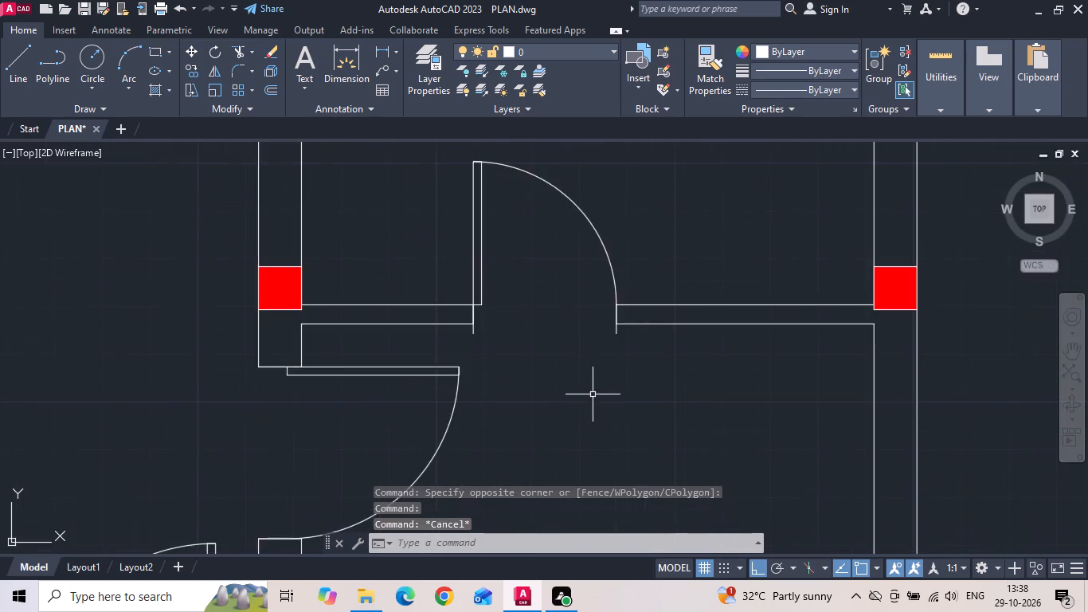
scroll(593, 394, up, 3)
drag(660, 295, 641, 309)
click(620, 318)
right_click(620, 318)
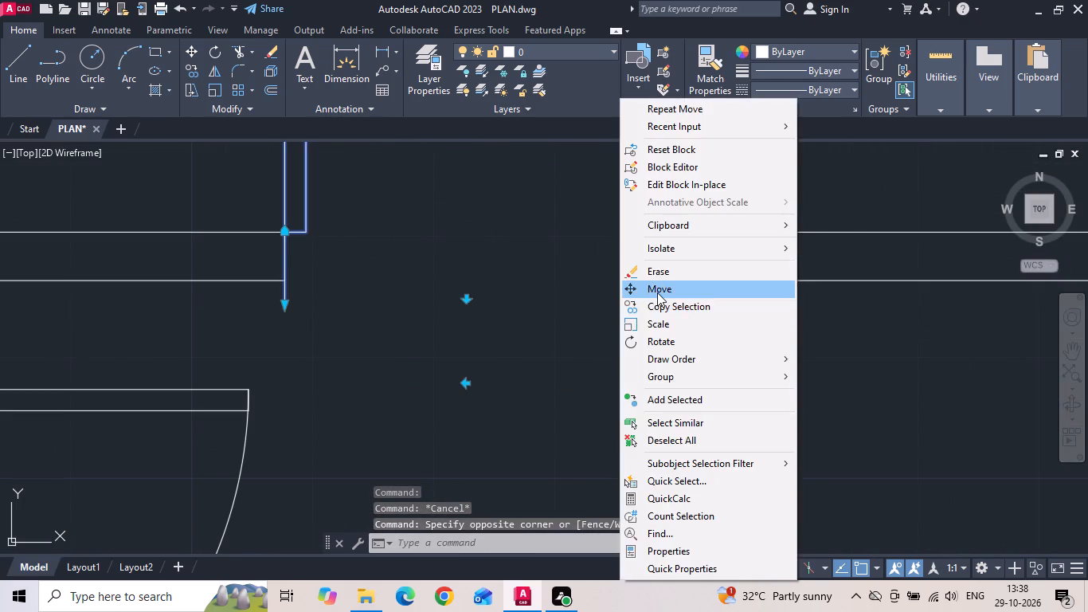
click(657, 292)
scroll(644, 296, up, 1)
click(649, 308)
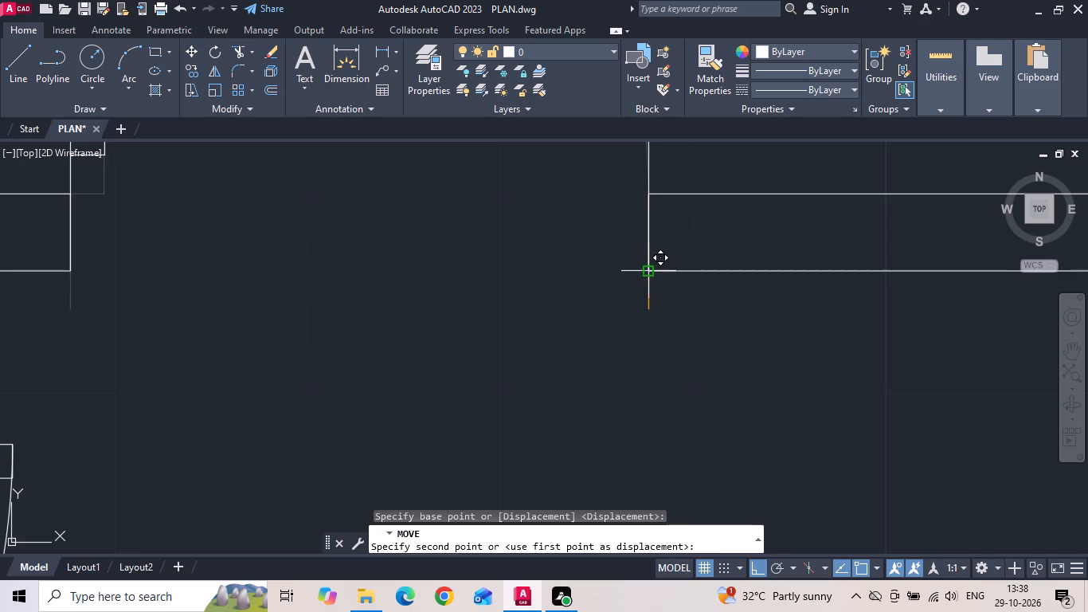
click(650, 272)
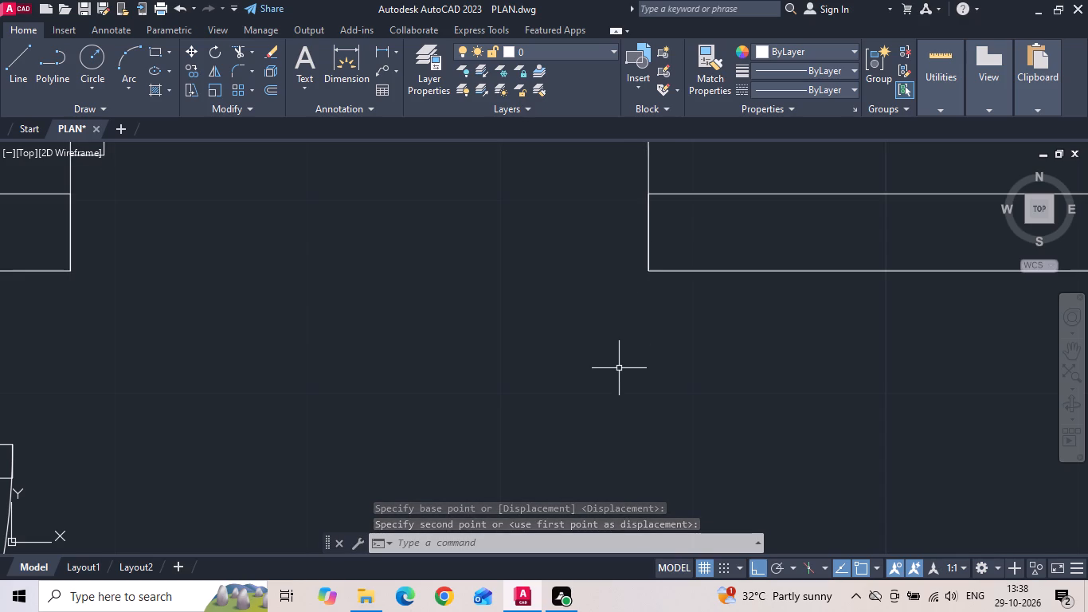
scroll(619, 368, down, 7)
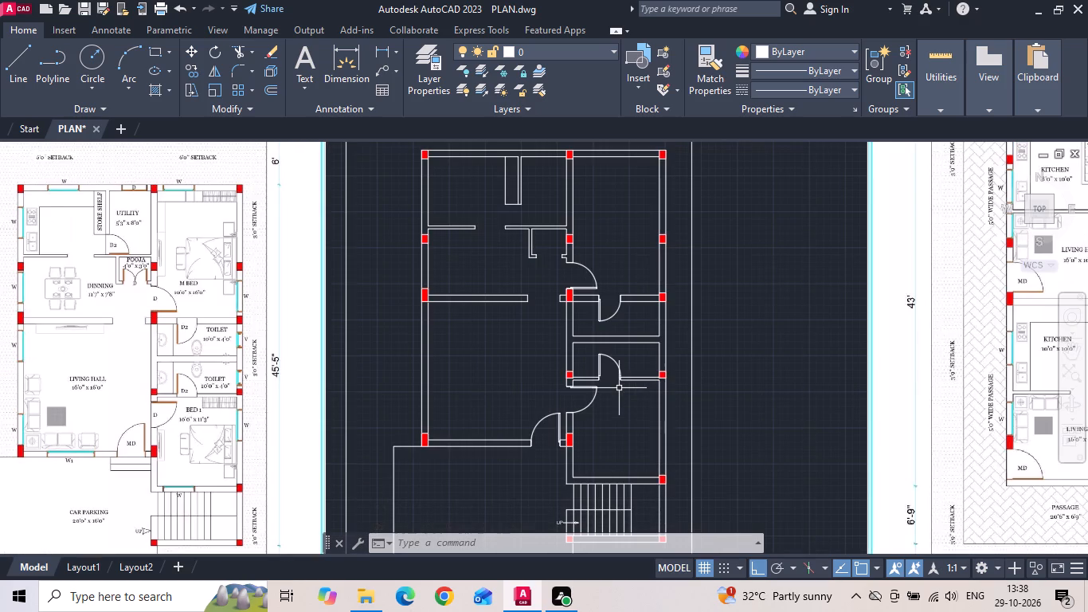
key(Escape)
Copy the M Bed door by its arc-side jamb end to the lower end of the utility's store-shelf wall.
click(581, 263)
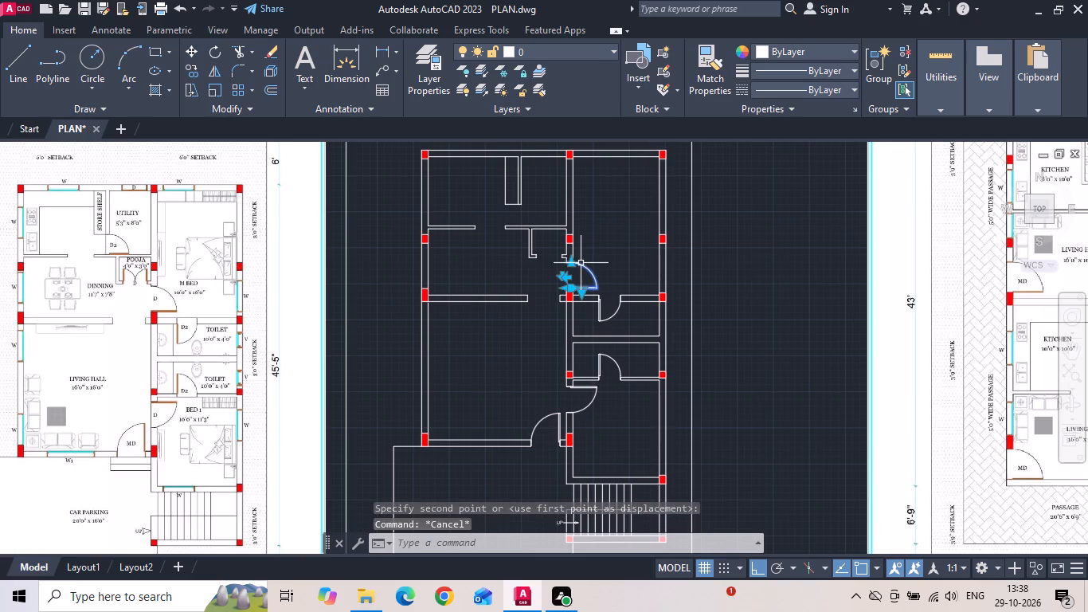
right_click(594, 237)
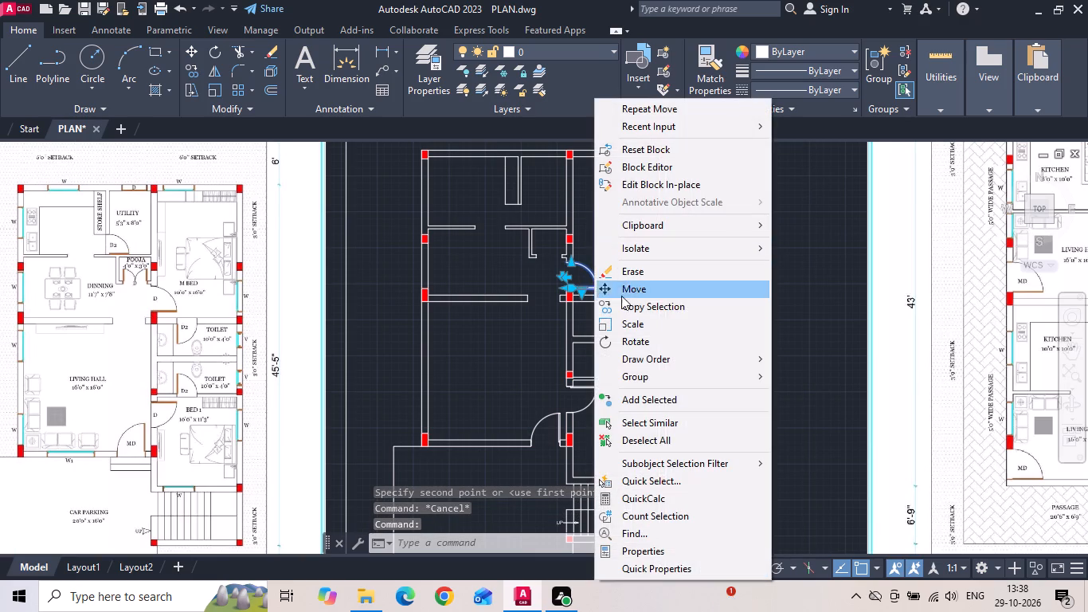
click(622, 301)
scroll(536, 265, up, 1)
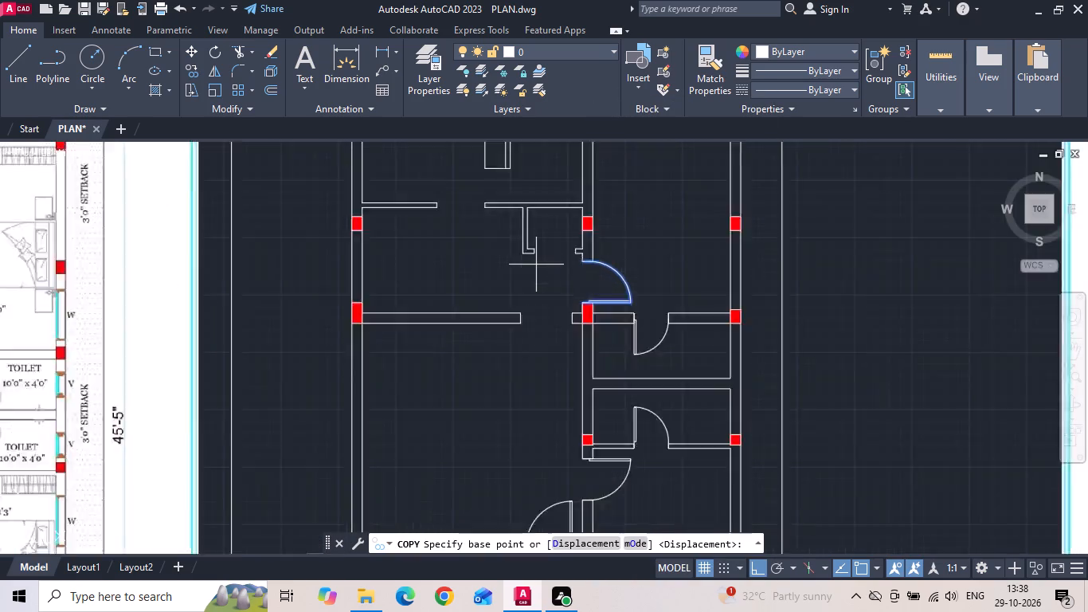
scroll(536, 265, up, 2)
scroll(655, 255, up, 1)
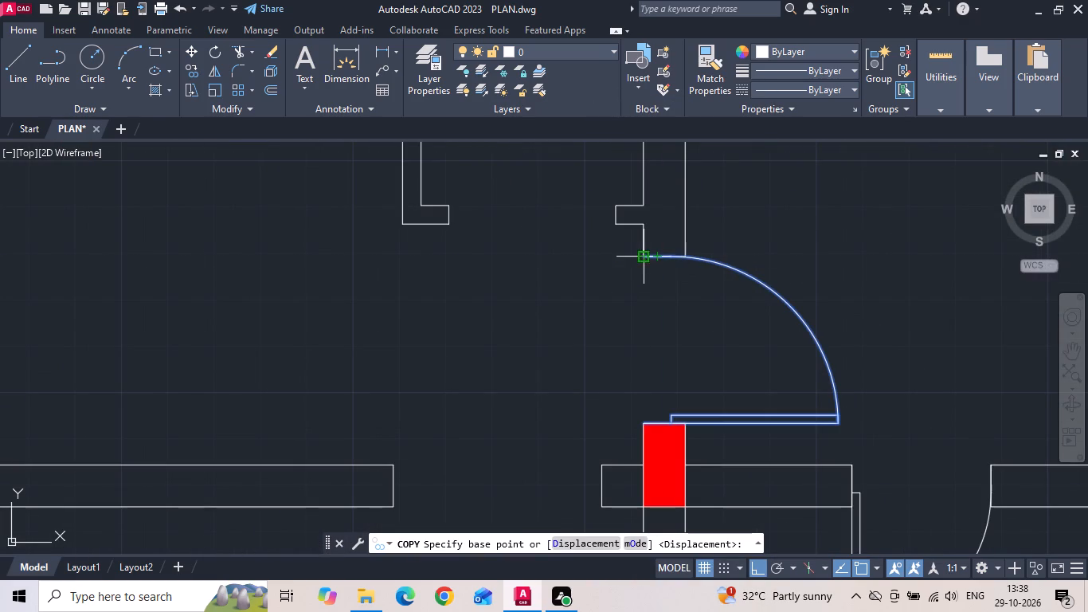
click(644, 257)
scroll(687, 326, down, 3)
scroll(610, 218, up, 3)
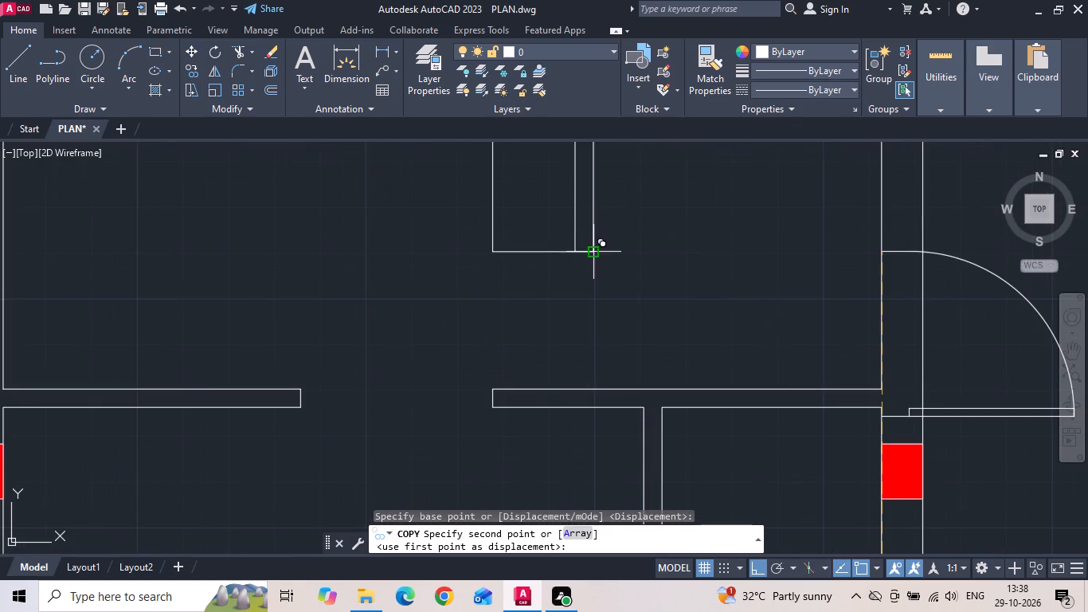
click(577, 251)
key(Escape)
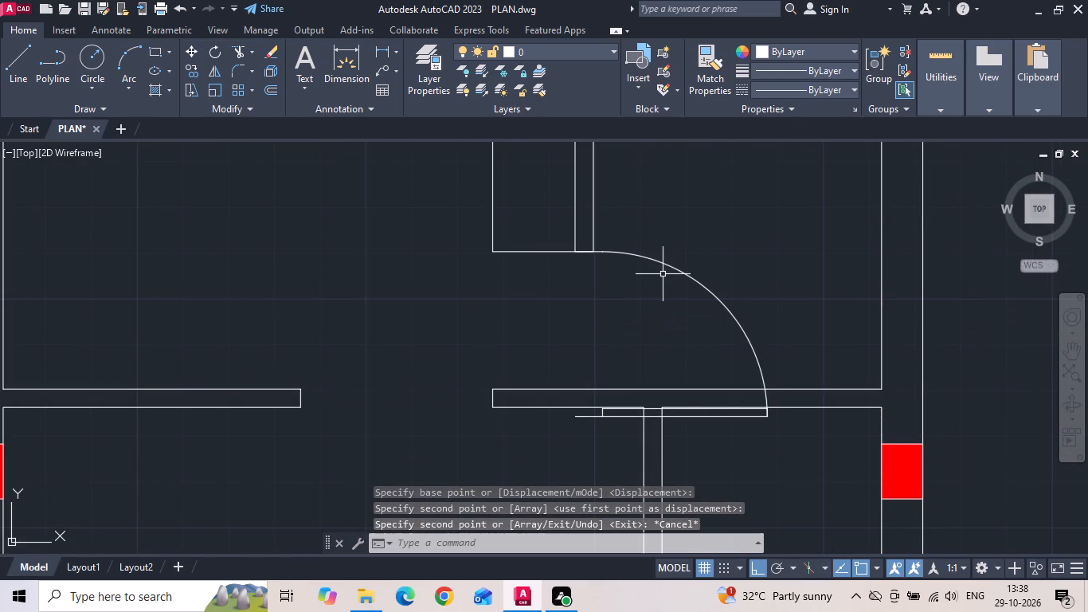
Shorten the copied utility door's width by pulling its arc-side jamb downward.
click(641, 242)
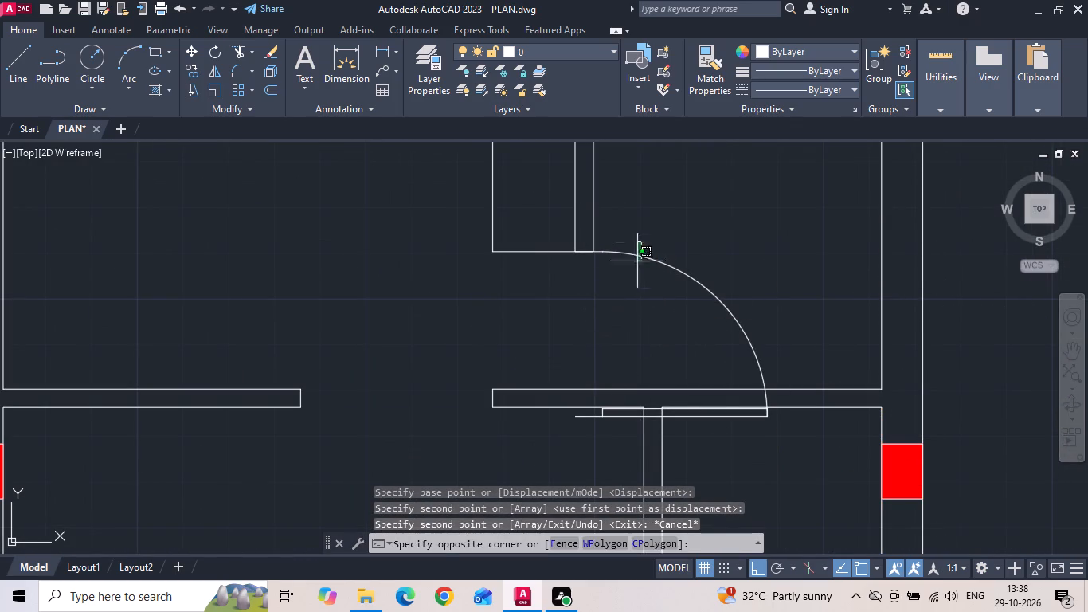
click(632, 277)
click(601, 253)
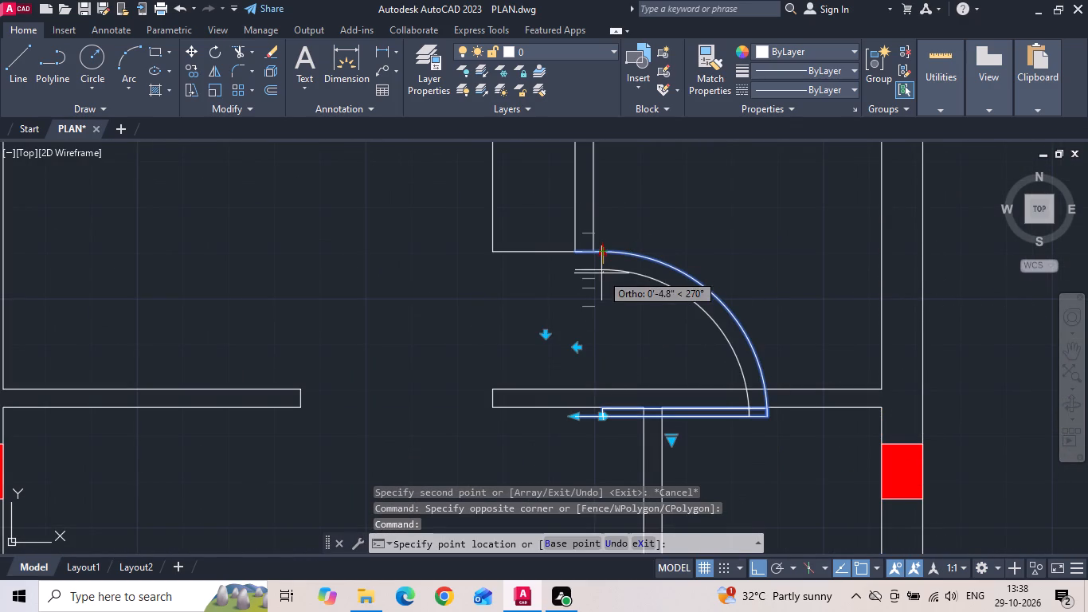
click(601, 280)
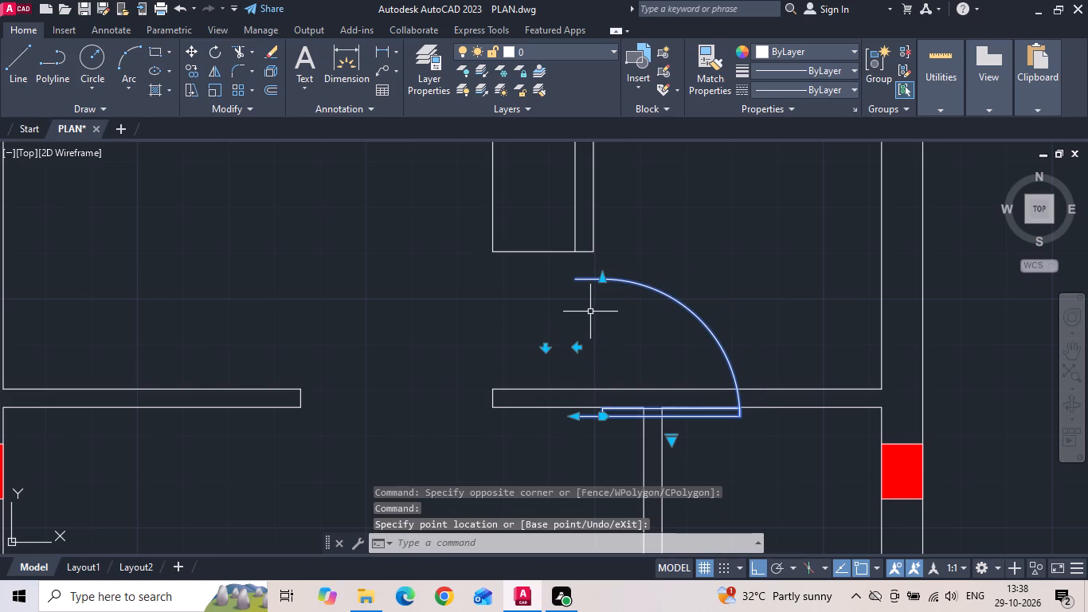
Move the utility door up by its arc-side jamb end to the lower corner of the store-shelf wall.
right_click(590, 312)
click(633, 288)
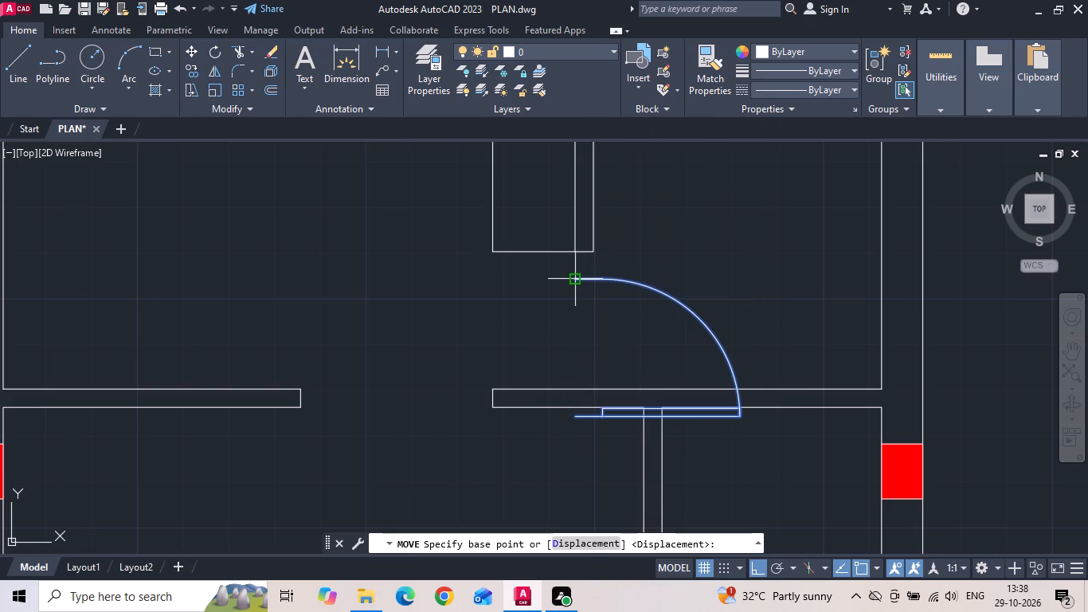
click(573, 282)
click(574, 253)
scroll(578, 269, down, 3)
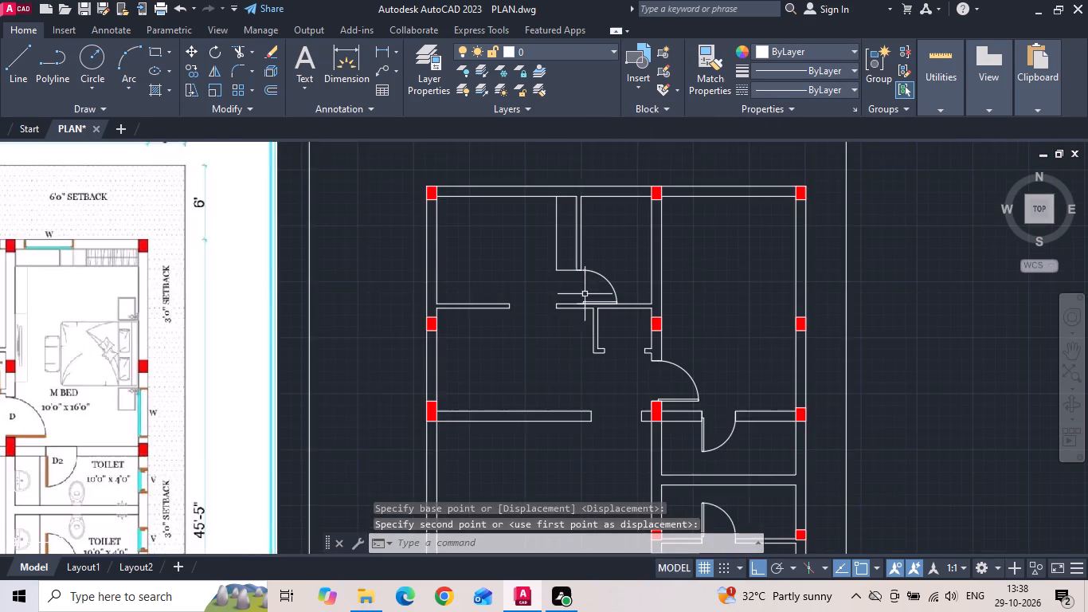
scroll(645, 338, down, 1)
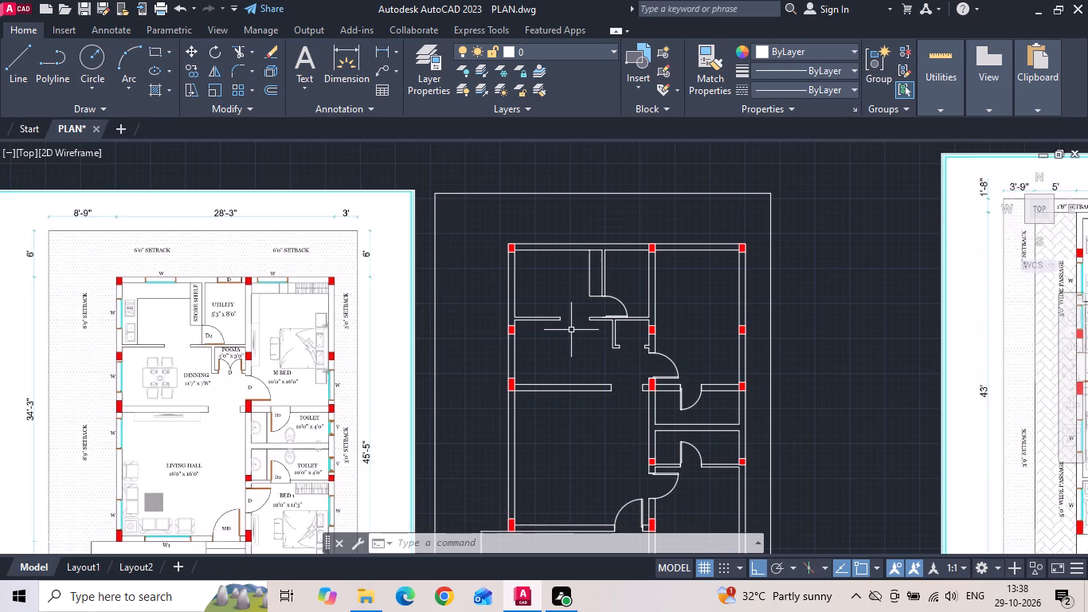
Copy the utility and M Bed doors together to the second plan, placing the larger door at the M Bed opening's upper wall end.
middle_drag(488, 269, 488, 251)
scroll(488, 251, down, 1)
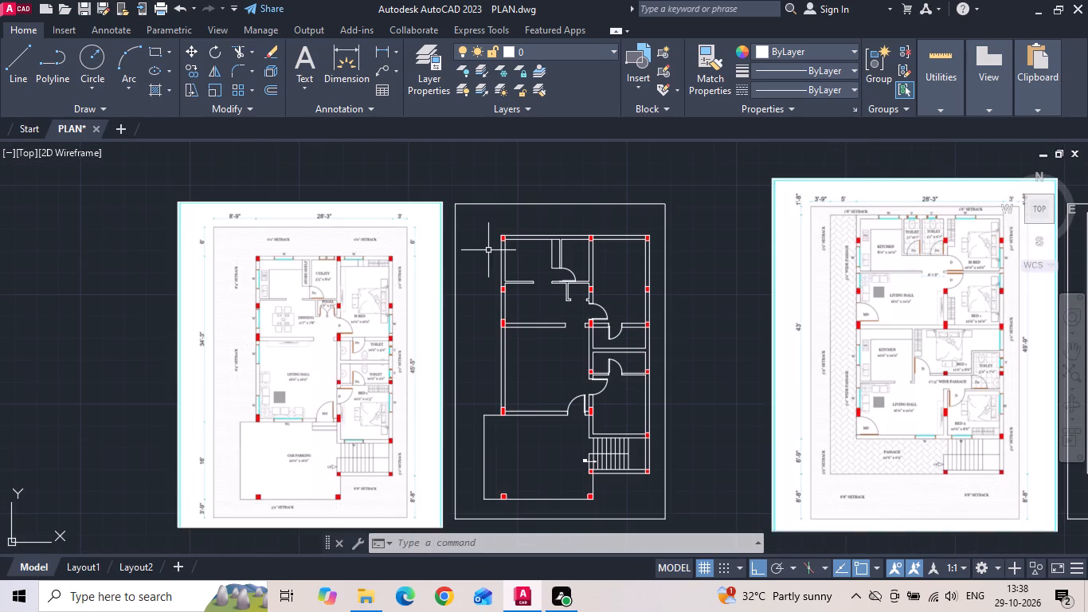
middle_drag(635, 313, 551, 315)
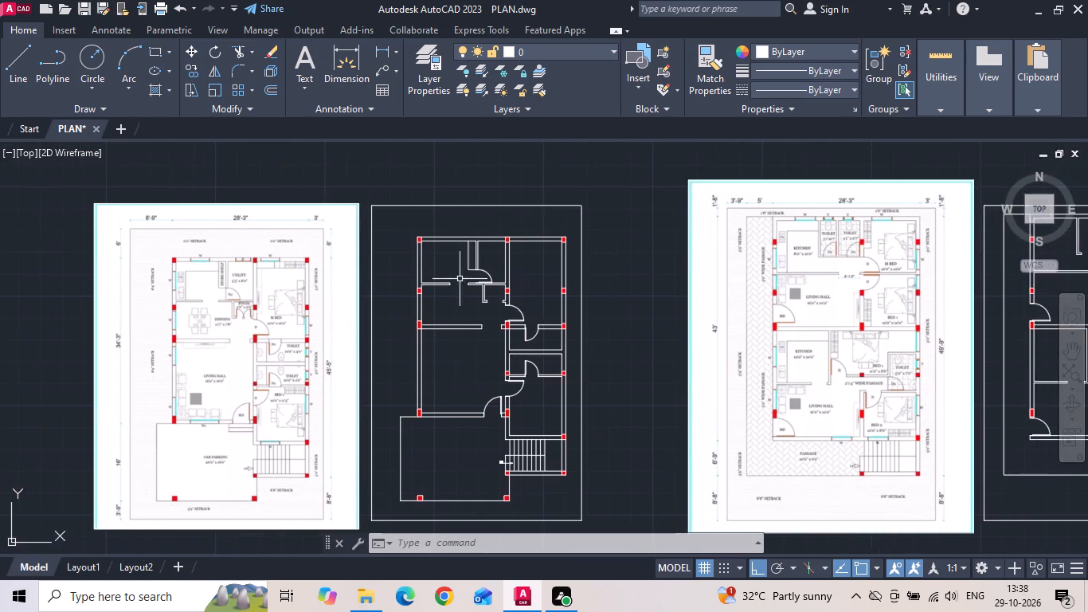
scroll(459, 278, up, 2)
click(521, 258)
click(605, 367)
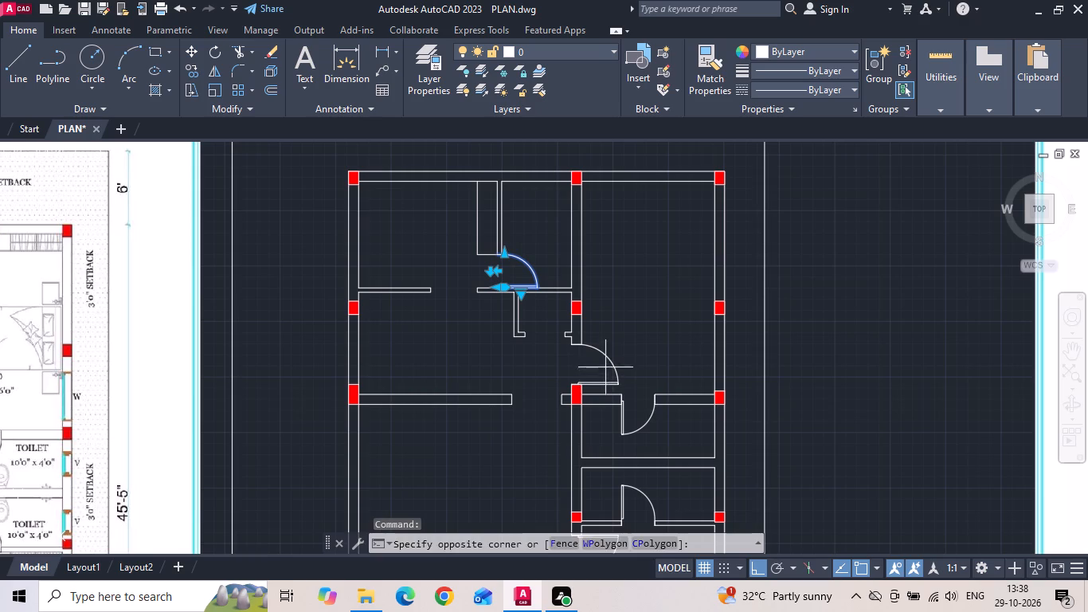
click(601, 343)
right_click(626, 335)
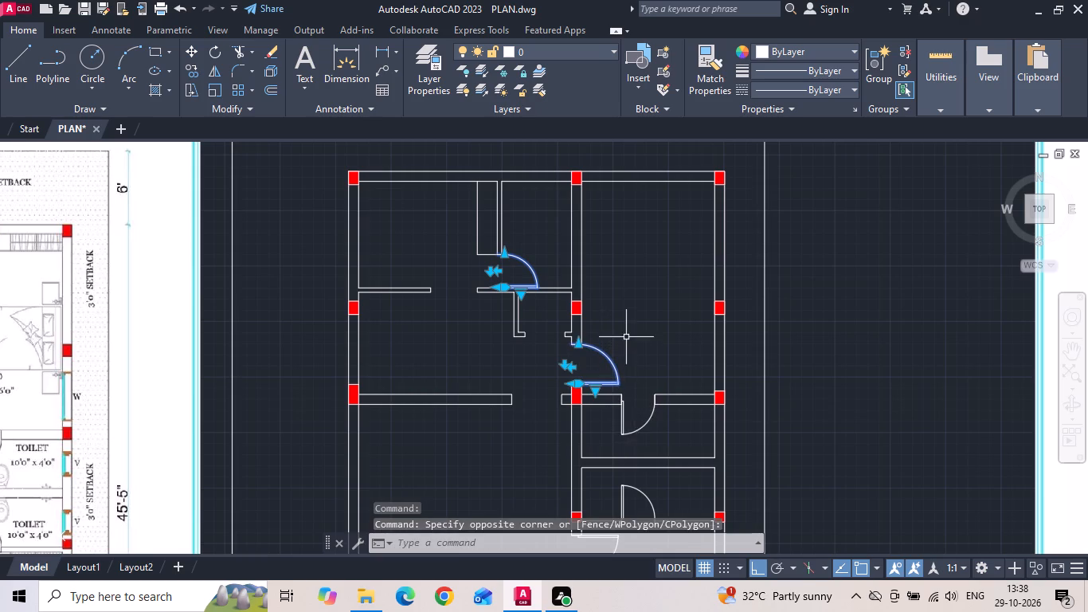
click(640, 335)
scroll(596, 350, up, 2)
scroll(527, 350, up, 1)
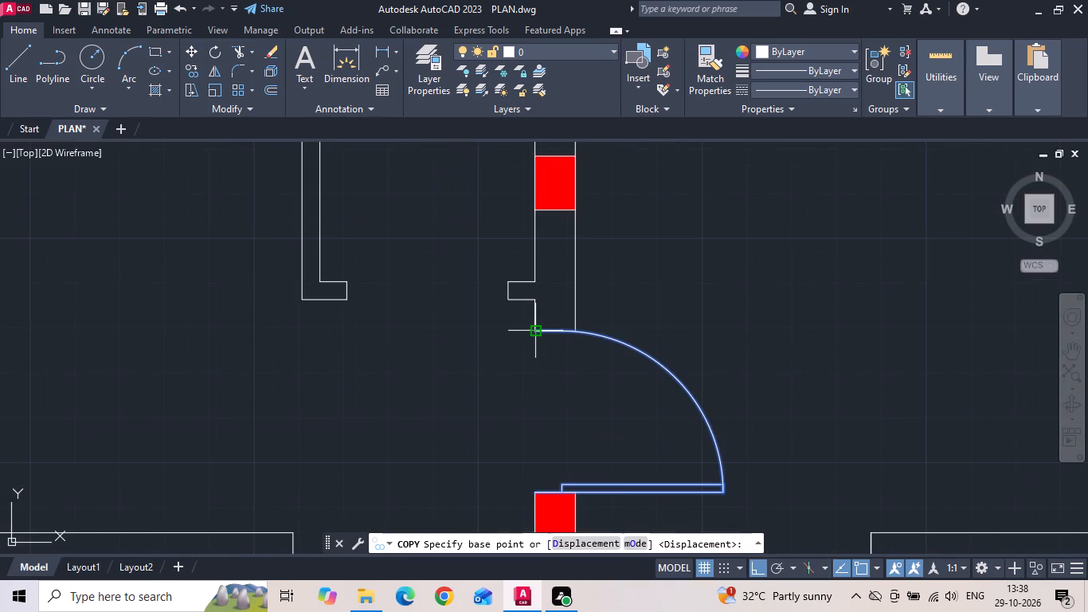
click(534, 330)
scroll(411, 328, down, 6)
scroll(812, 328, up, 3)
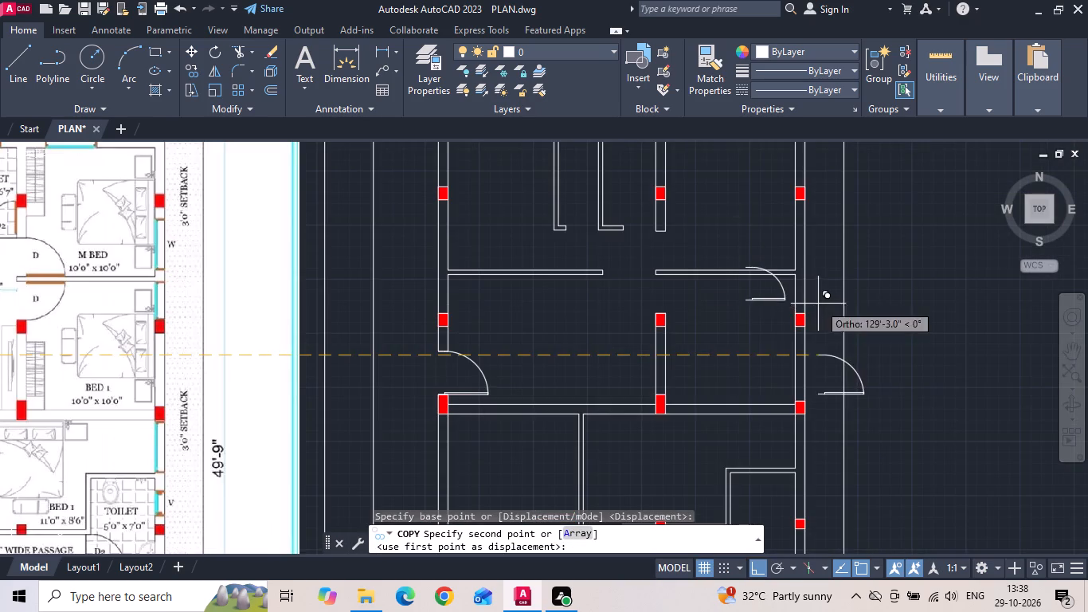
scroll(690, 289, up, 1)
scroll(667, 293, down, 1)
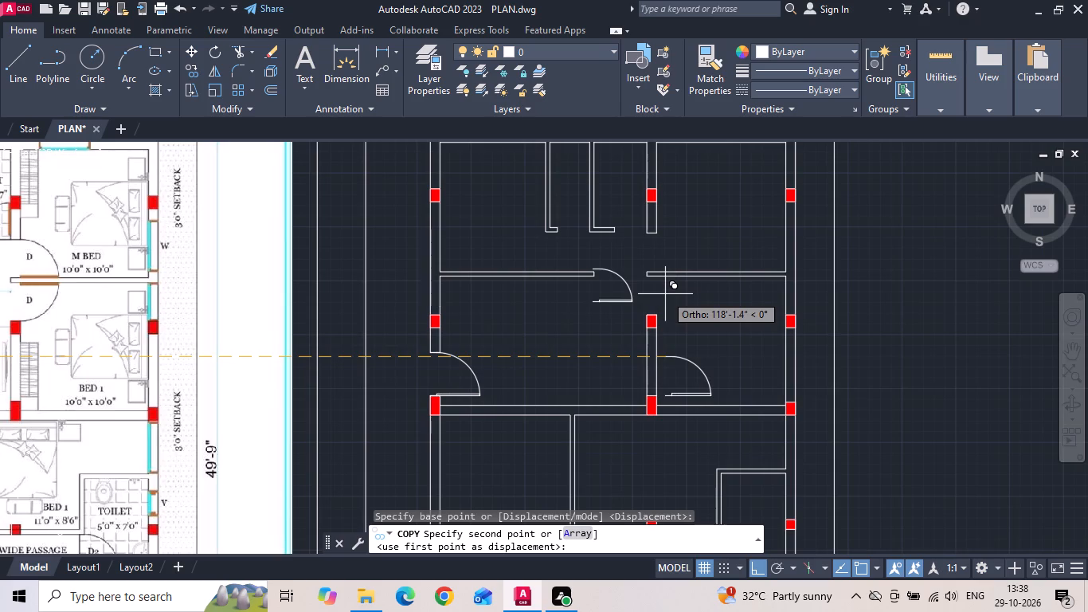
scroll(644, 248, up, 1)
click(648, 226)
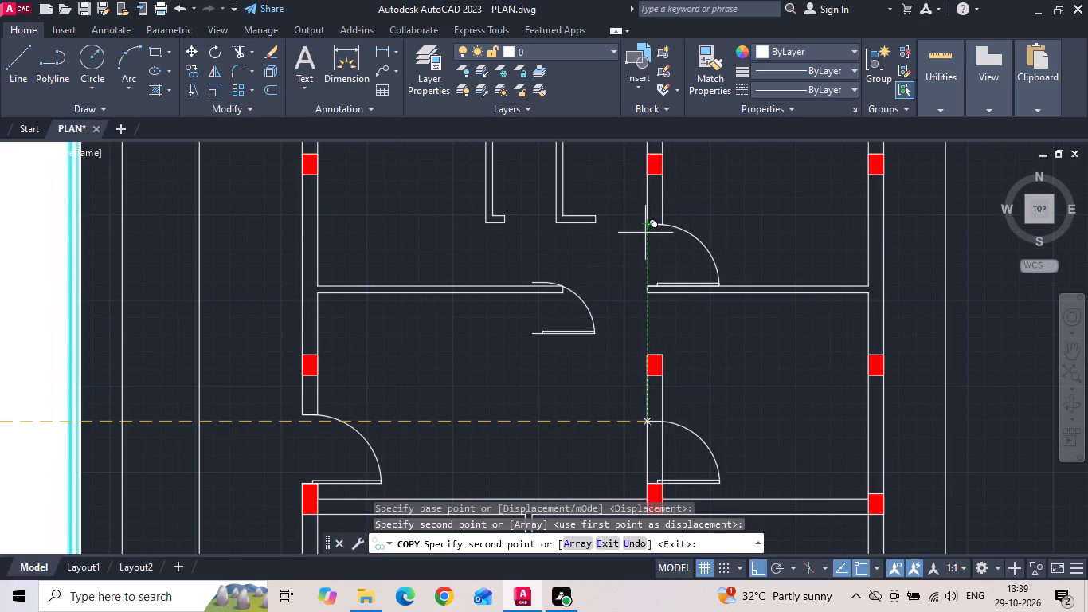
Place another copy of both doors in the third plan, with the larger door at the Bed 1 opening's wall corner below the toilet.
scroll(593, 279, down, 5)
scroll(785, 321, up, 2)
scroll(942, 290, up, 2)
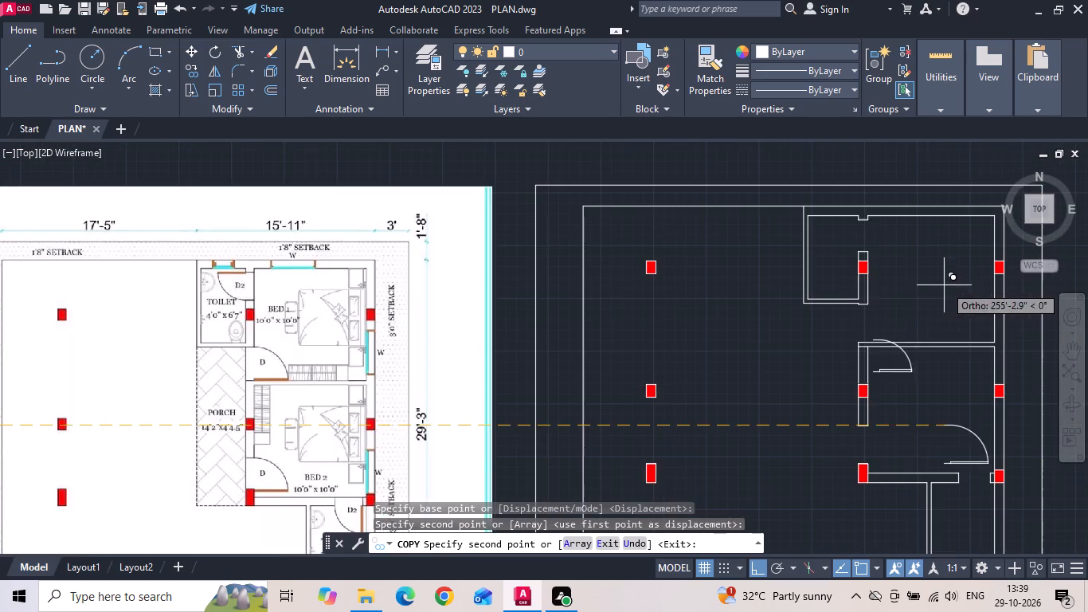
scroll(865, 307, up, 4)
click(803, 288)
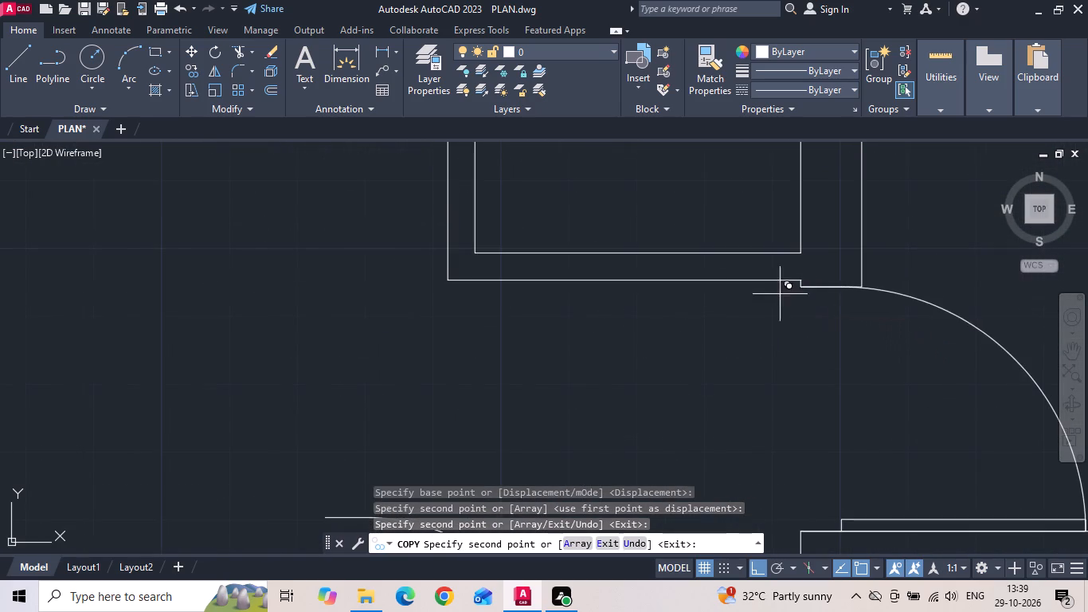
scroll(663, 297, down, 3)
key(Escape)
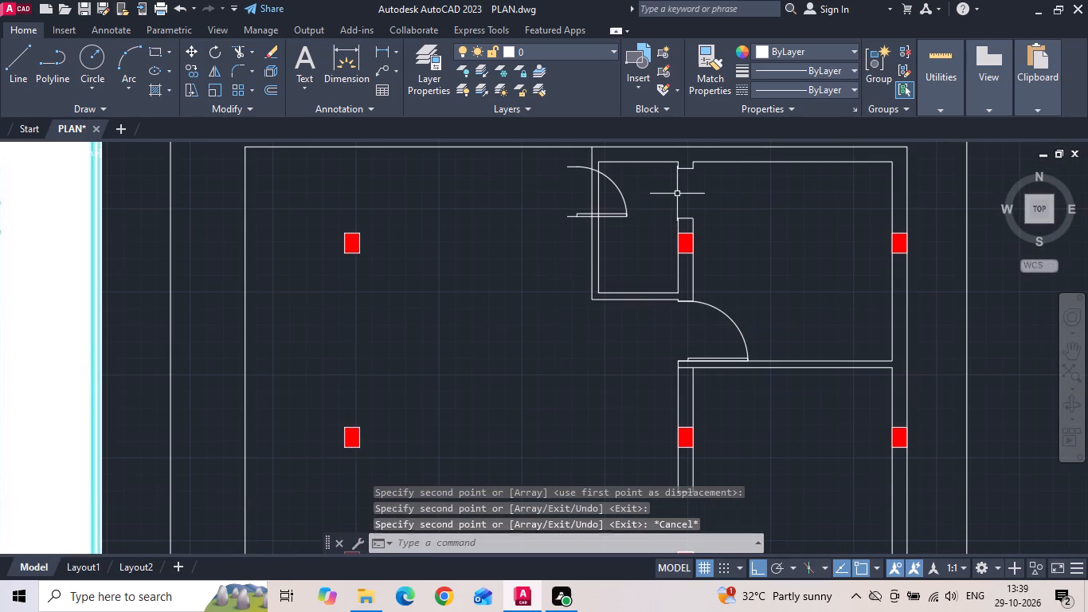
Flip the smaller door beside the third plan's upper toilet both horizontally and vertically.
scroll(677, 186, up, 1)
middle_drag(658, 214, 588, 300)
click(534, 304)
click(510, 296)
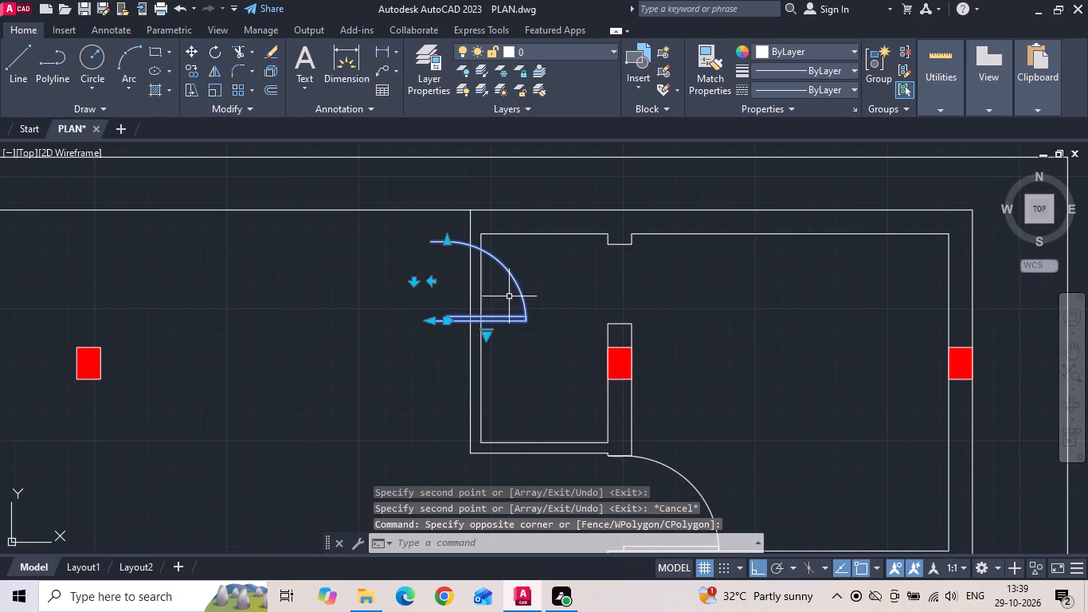
click(431, 281)
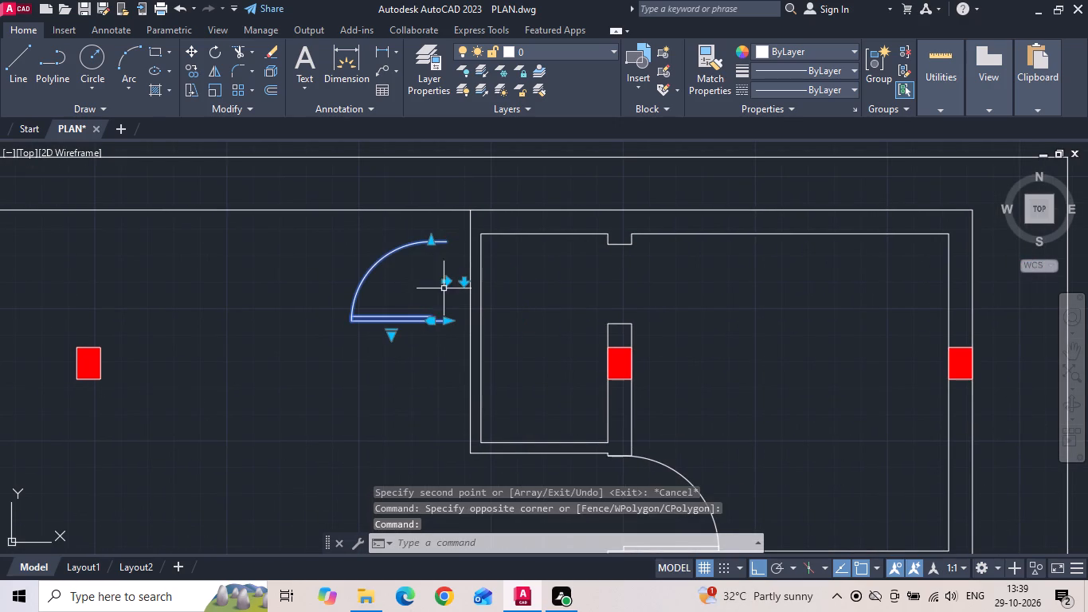
click(468, 283)
click(468, 284)
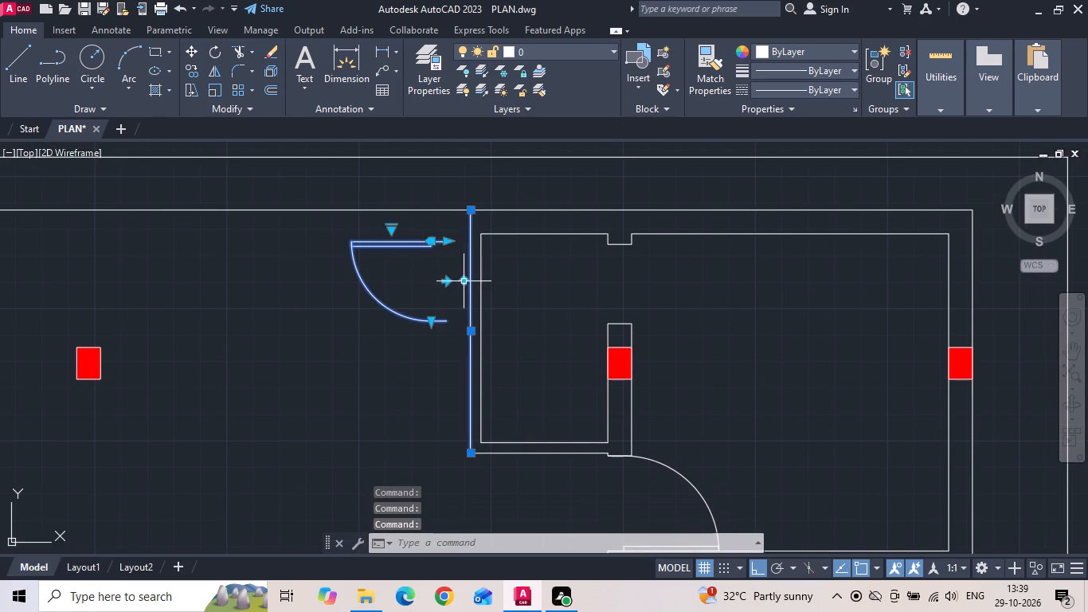
key(Escape)
Move the flipped door by its leaf-side jamb end to the Bed 1 side corner of the upper wall stub at the toilet opening.
drag(460, 263, 455, 255)
click(425, 237)
right_click(425, 237)
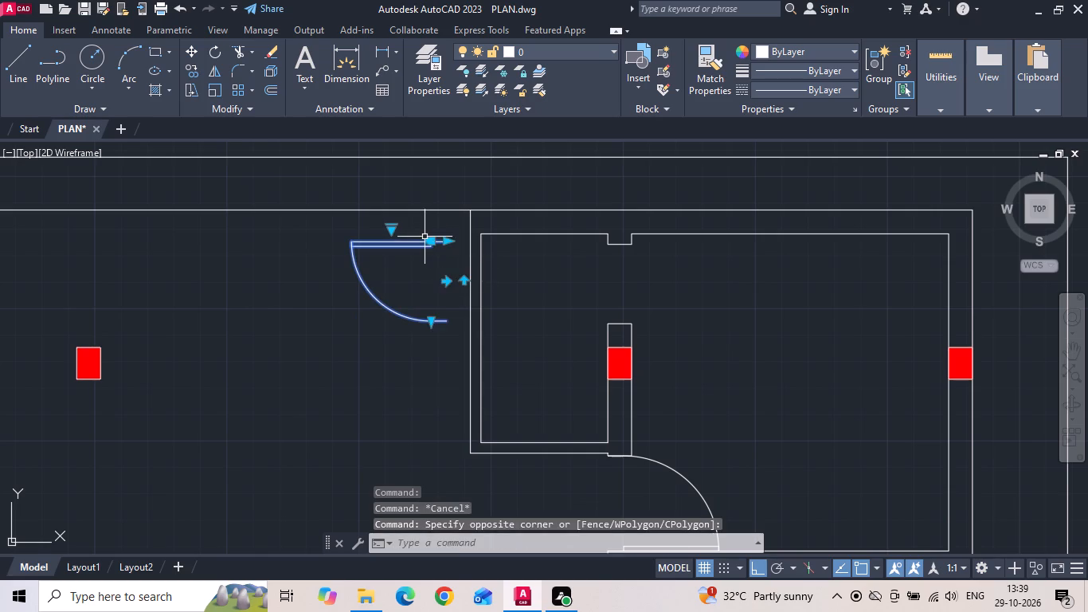
click(460, 287)
scroll(441, 237, up, 2)
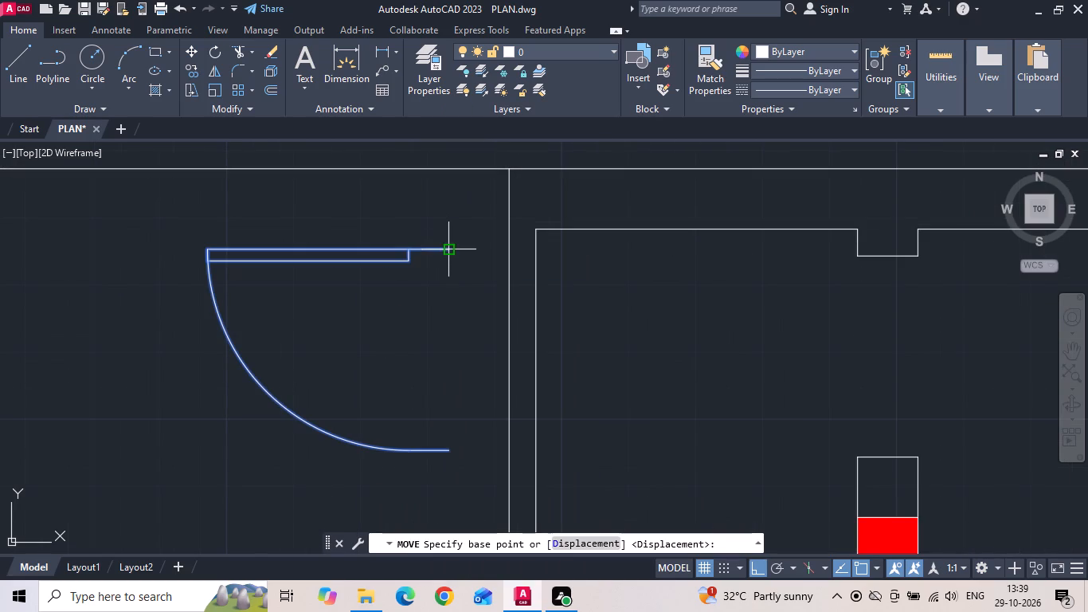
click(448, 248)
scroll(429, 265, down, 1)
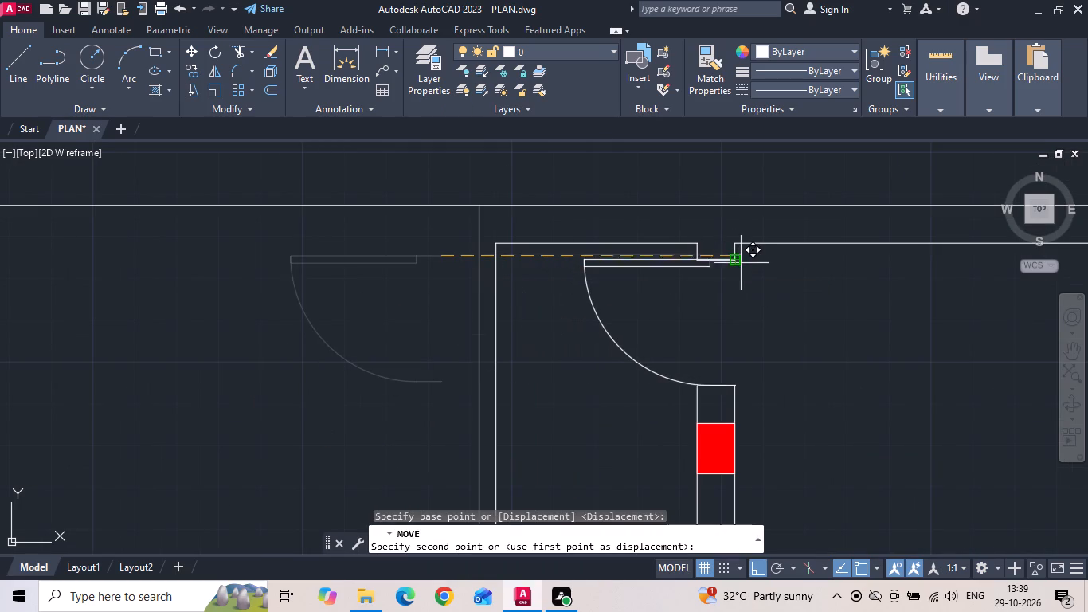
click(730, 261)
scroll(548, 286, down, 3)
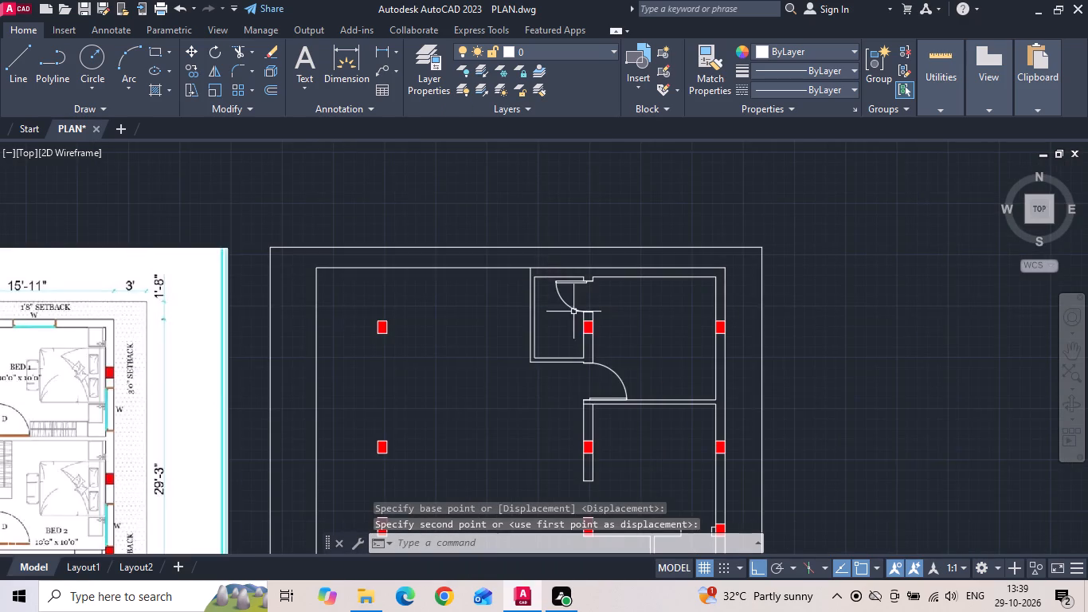
Copy the third plan's Bed 1 door to the Bed 2 opening, setting its leaf-side jamb end on the large column's upper outer corner.
middle_drag(614, 371, 601, 241)
click(602, 239)
right_click(612, 243)
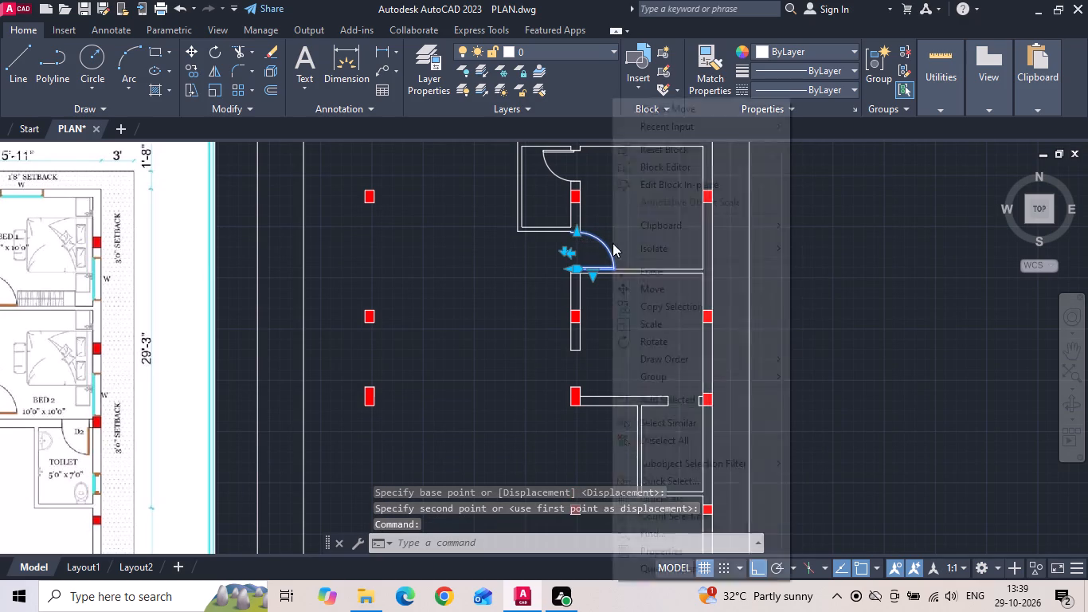
click(630, 308)
scroll(584, 264, up, 2)
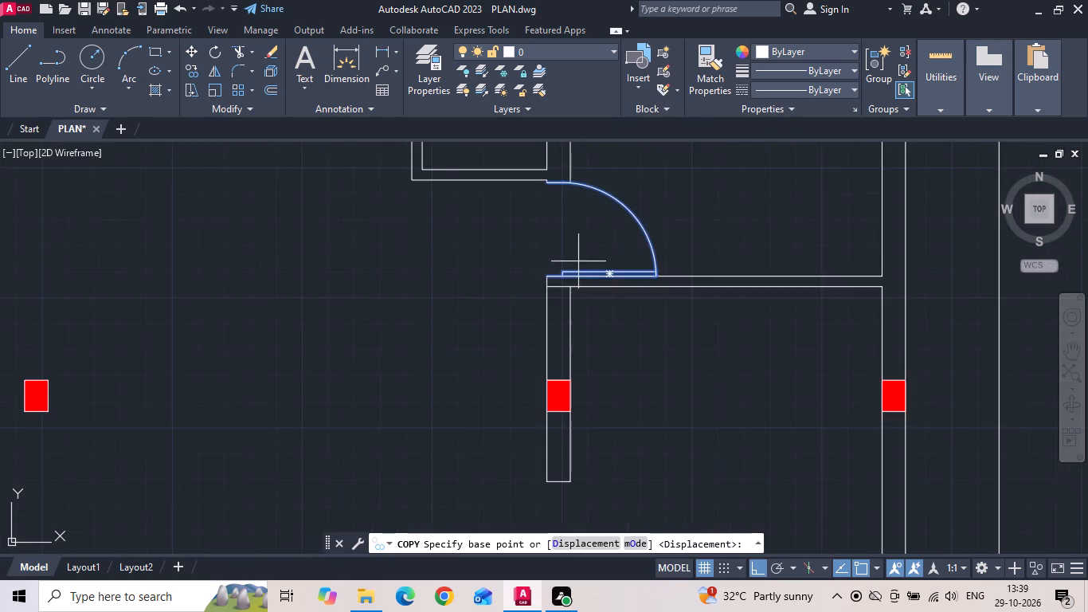
scroll(574, 259, up, 3)
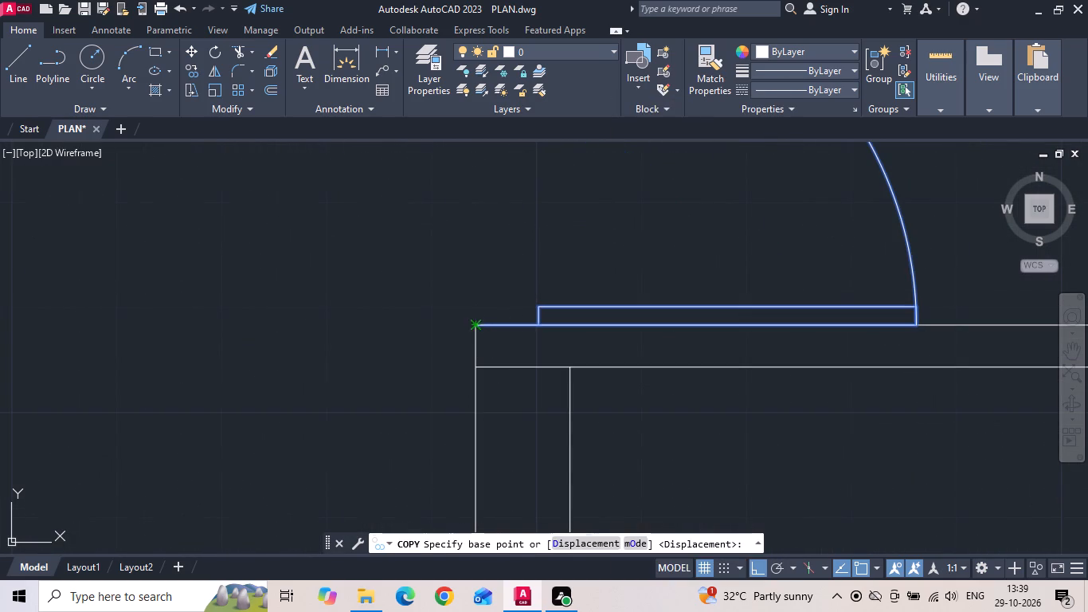
click(470, 324)
scroll(504, 231, down, 5)
scroll(504, 363, up, 3)
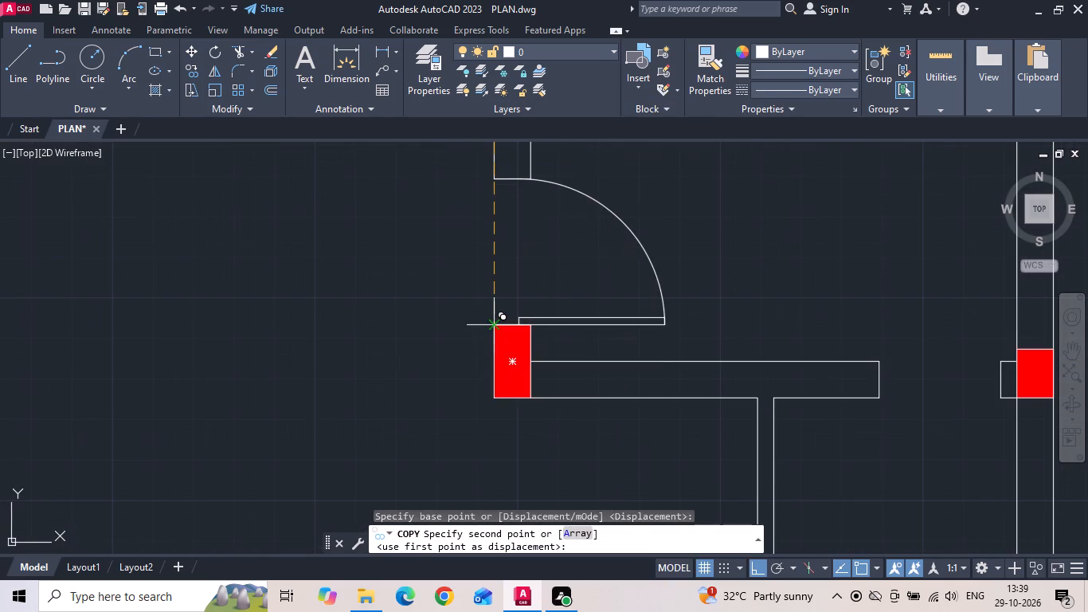
click(496, 324)
scroll(522, 390, down, 3)
key(Escape)
Trim the short line crossing the wall junction at the upper corner of Bed 2 in the third plan.
scroll(524, 302, up, 2)
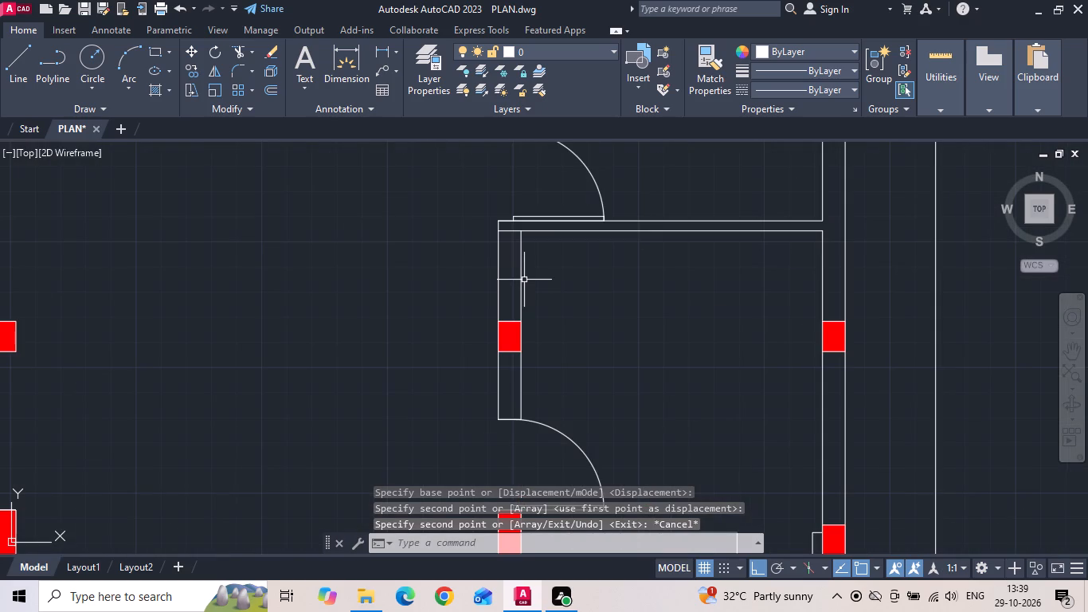
key(t)
key(r)
key(space)
key(space)
click(515, 232)
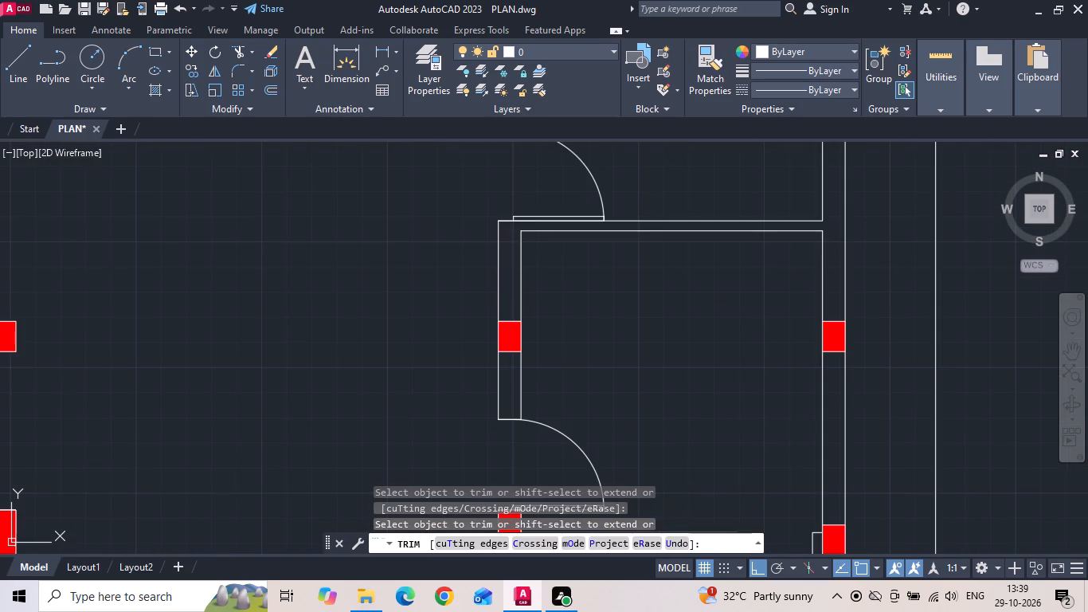
scroll(607, 292, down, 2)
key(Escape)
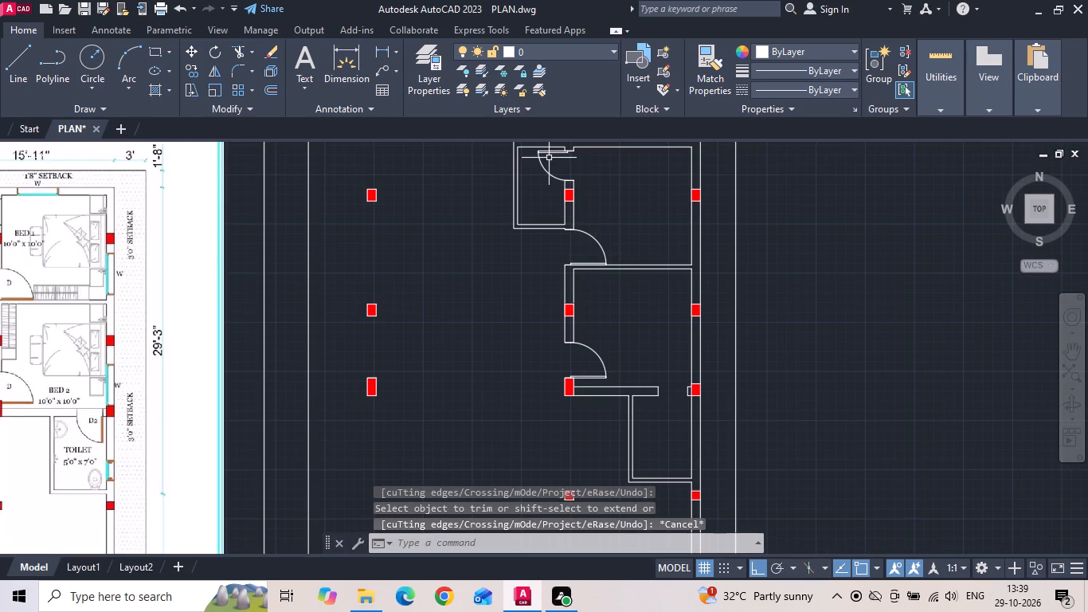
Copy the third plan's upper toilet door into the free space below the Bed 2 wall, and save the drawing.
click(546, 166)
right_click(546, 166)
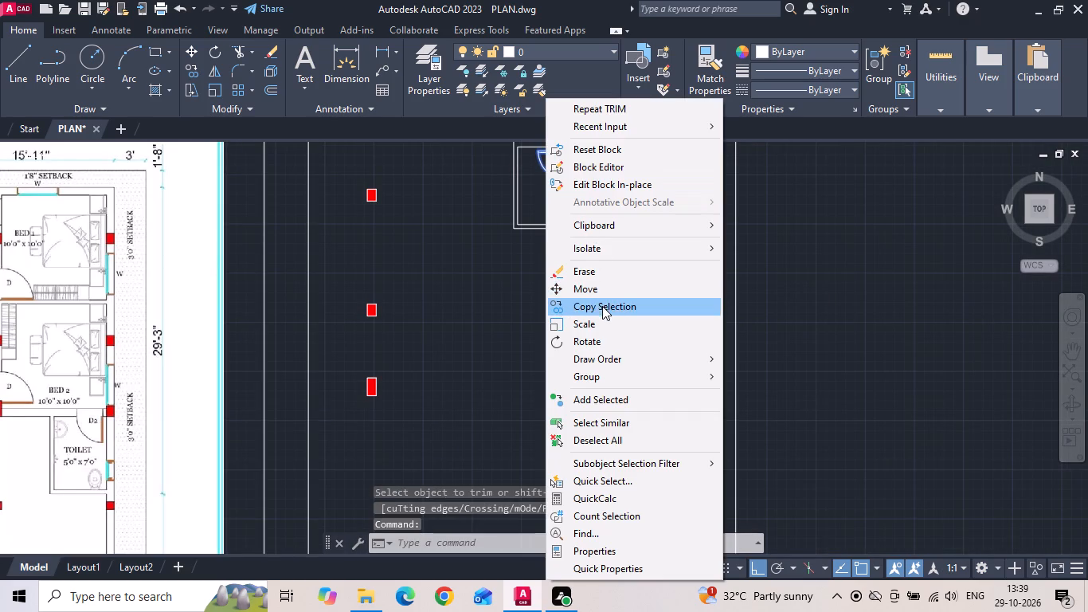
click(602, 306)
drag(554, 158, 578, 186)
scroll(566, 445, up, 2)
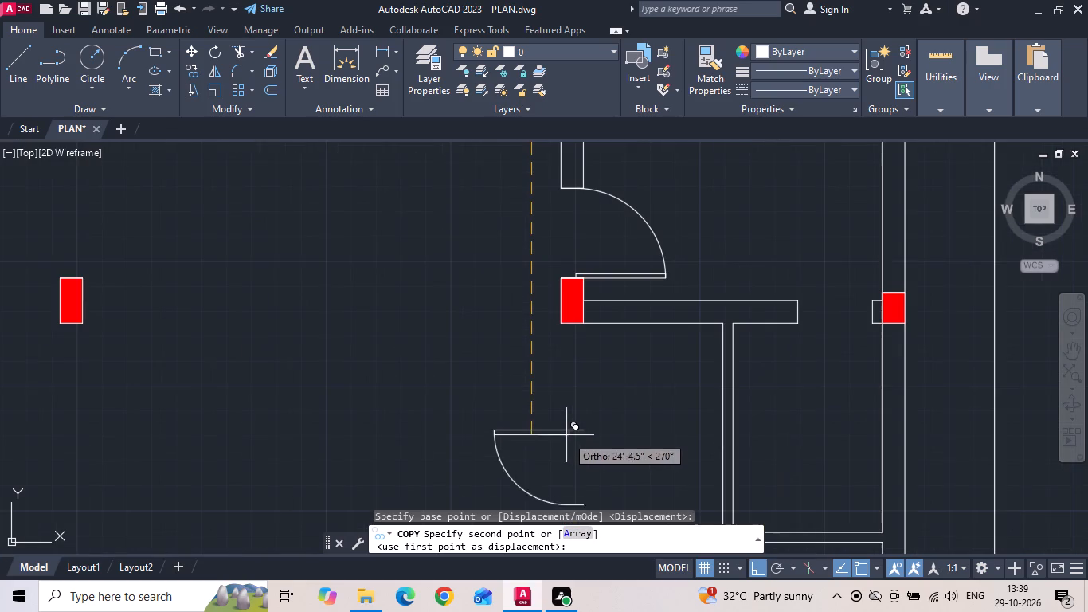
click(570, 391)
key(Escape)
key(ctrl+s)
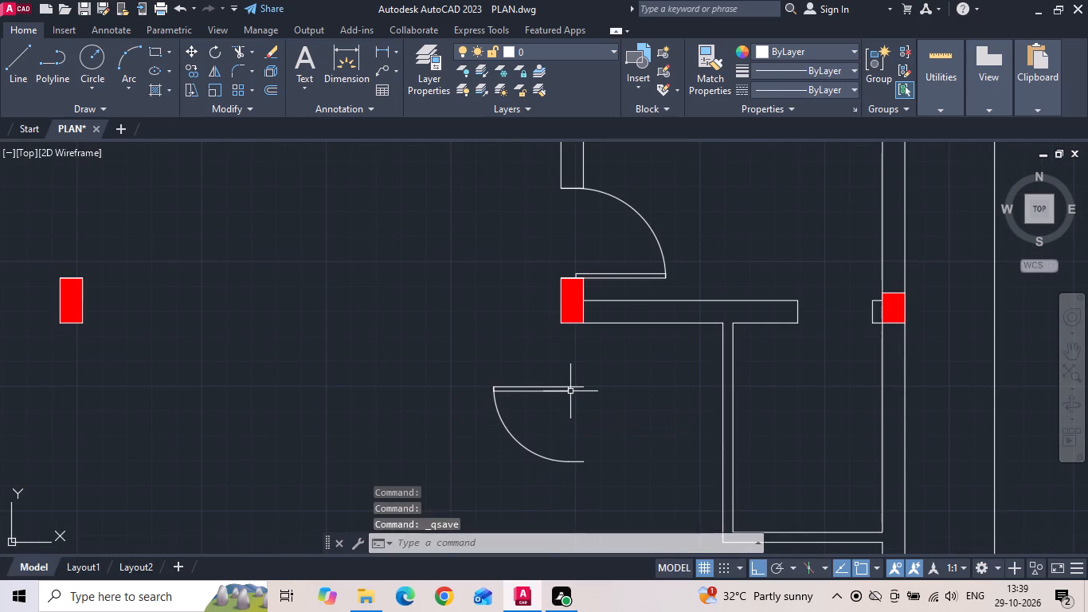
Rotate the copied toilet door 90 degrees counterclockwise so its leaf hangs vertically downward.
click(577, 390)
click(569, 384)
right_click(569, 383)
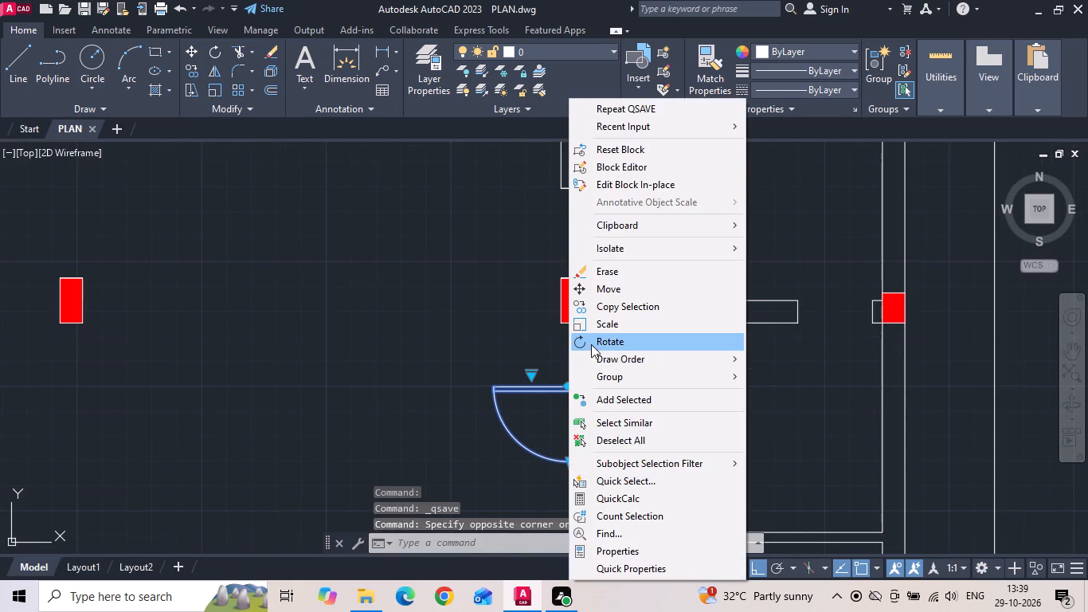
click(591, 344)
click(612, 403)
click(615, 378)
Move the rotated door by its leaf-side jamb end to the upper corner of the wall end at the Bed 2 toilet opening.
drag(620, 418, 595, 451)
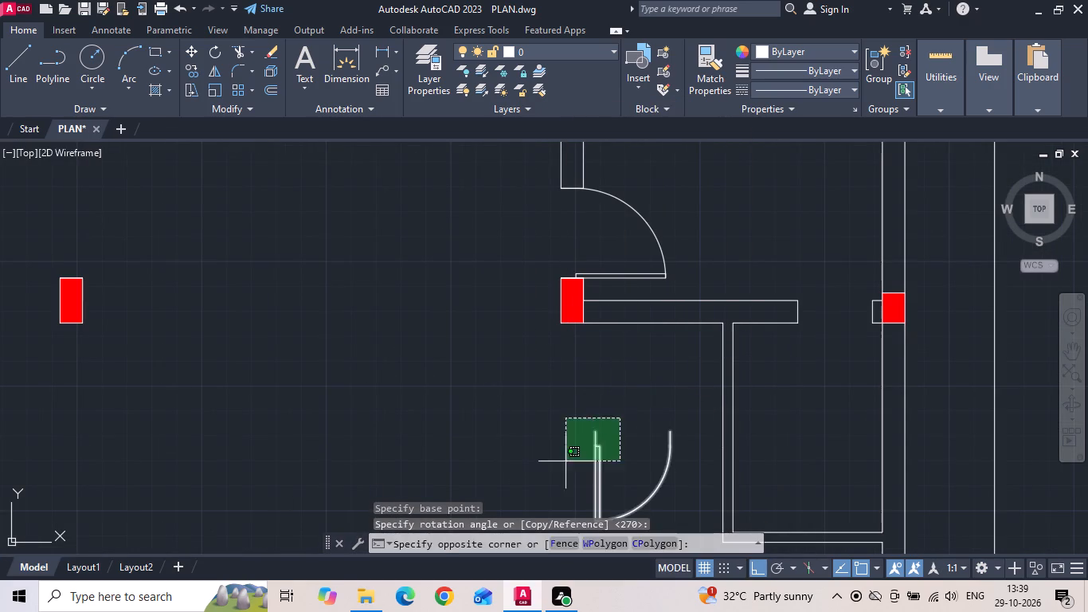
click(560, 462)
right_click(556, 461)
click(610, 289)
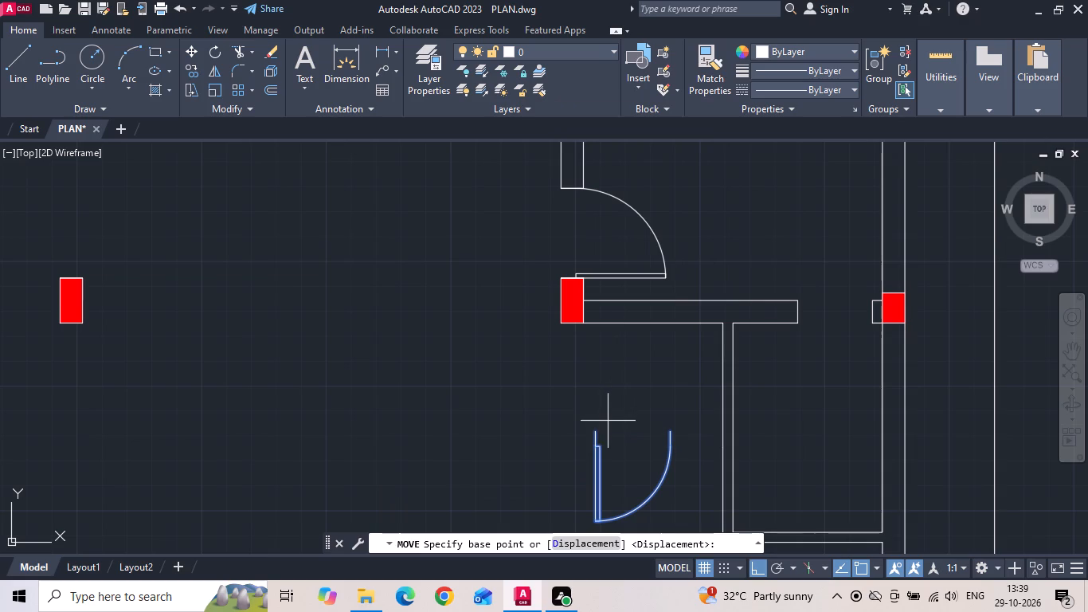
click(597, 428)
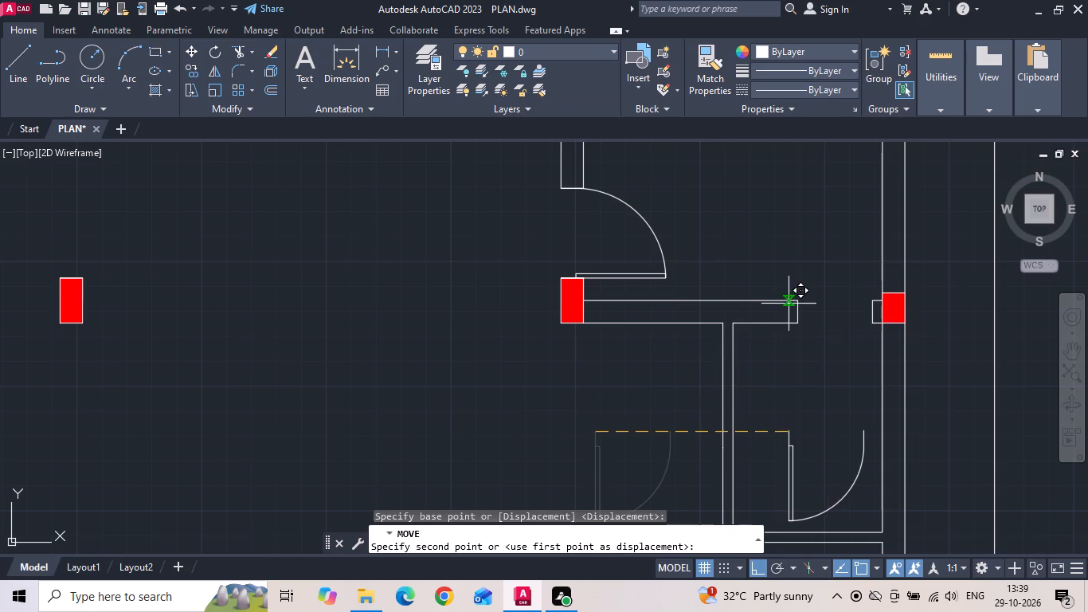
click(797, 296)
Flip the Bed 2 toilet door so its leaf hinges on the jamb beside the outer wall column.
drag(837, 353, 822, 398)
click(806, 422)
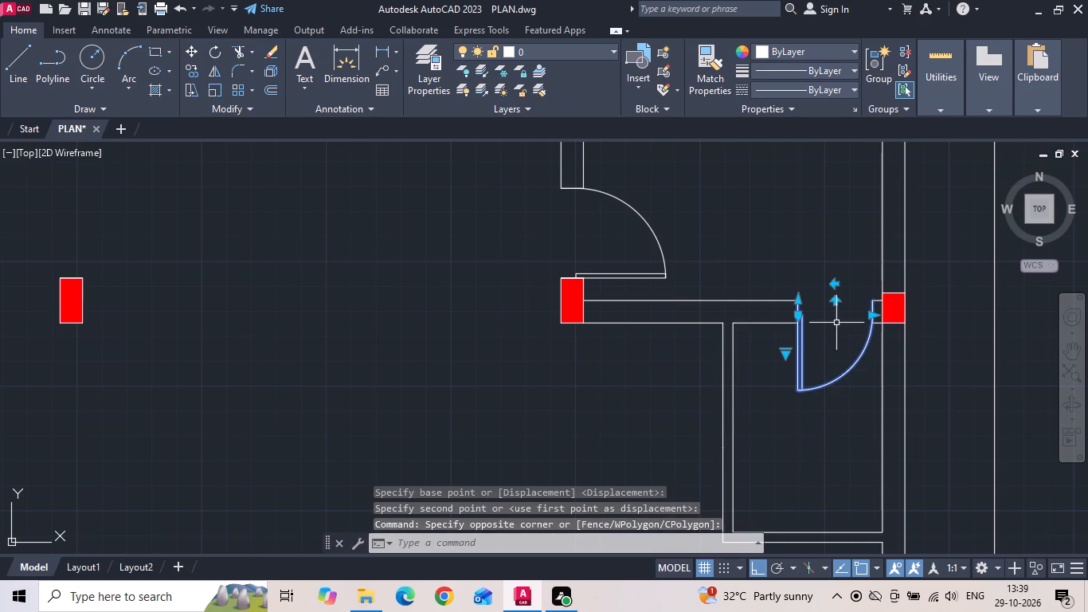
click(835, 285)
key(Escape)
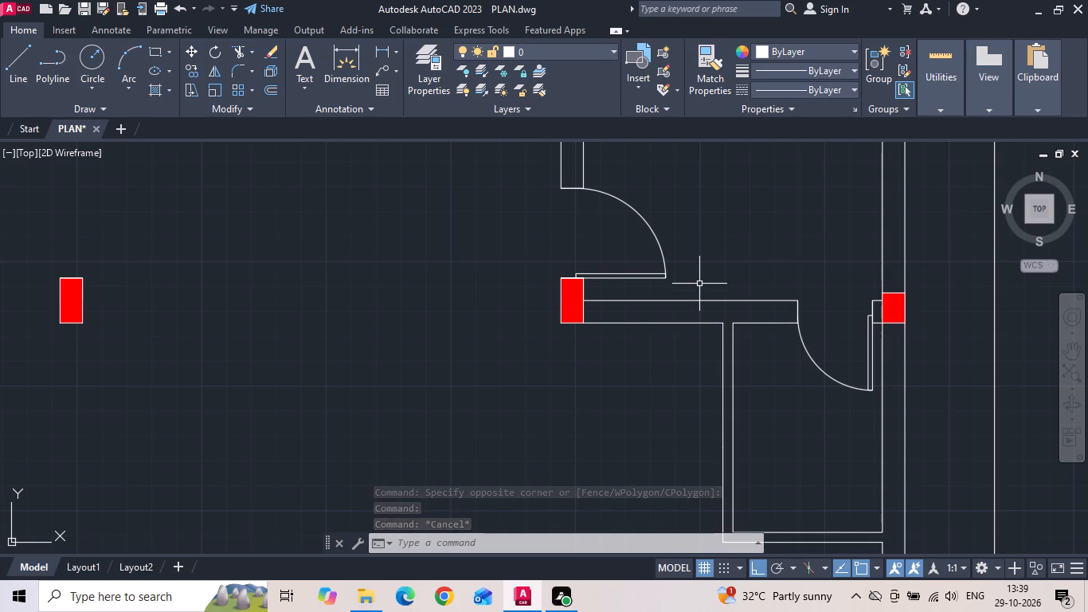
Fillet the Bed 2 lower wall line with the upper toilet's outer wall line at zero radius to outline the porch, and save.
scroll(699, 284, down, 3)
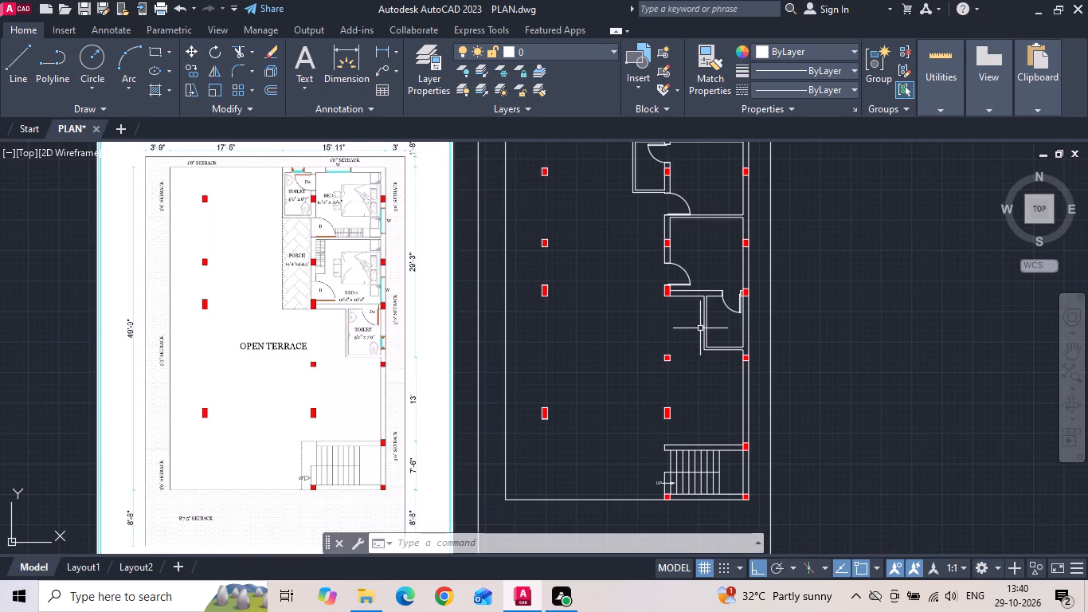
scroll(659, 226, up, 2)
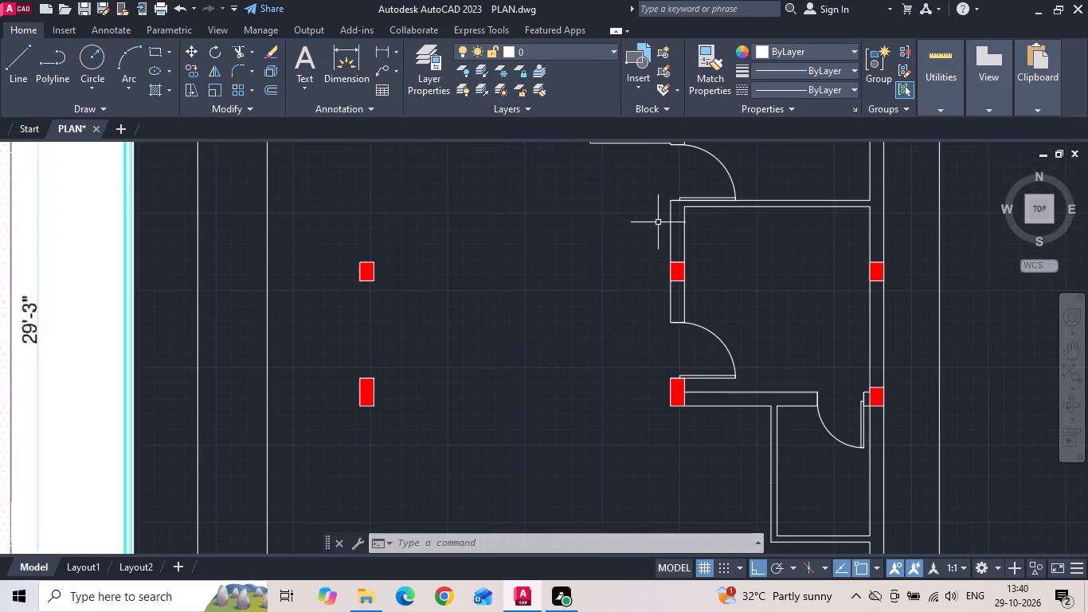
middle_drag(654, 239, 653, 252)
key(f)
key(space)
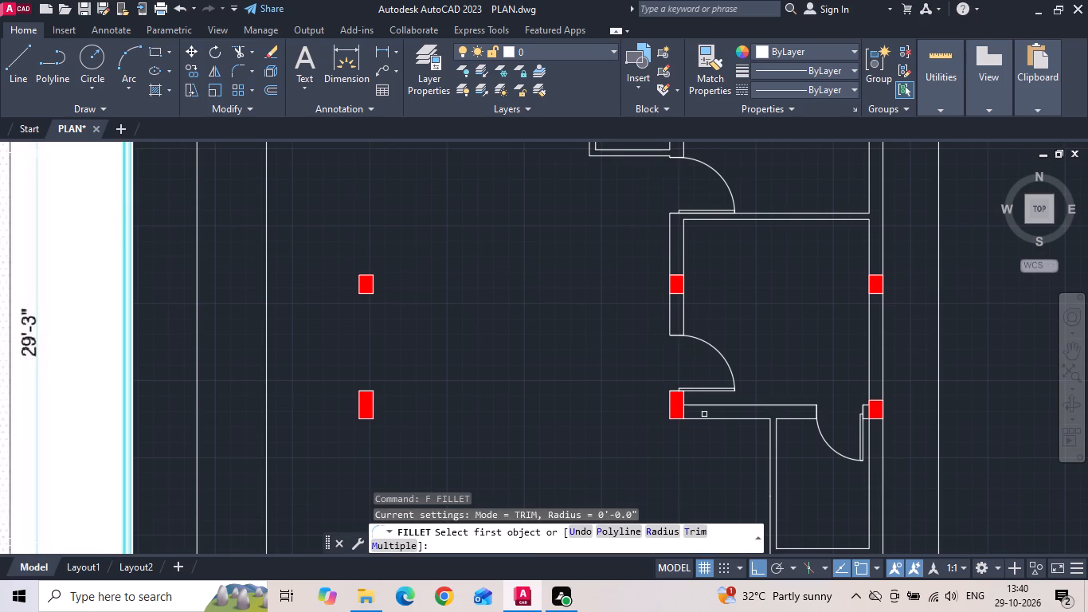
click(703, 418)
middle_drag(603, 253, 604, 276)
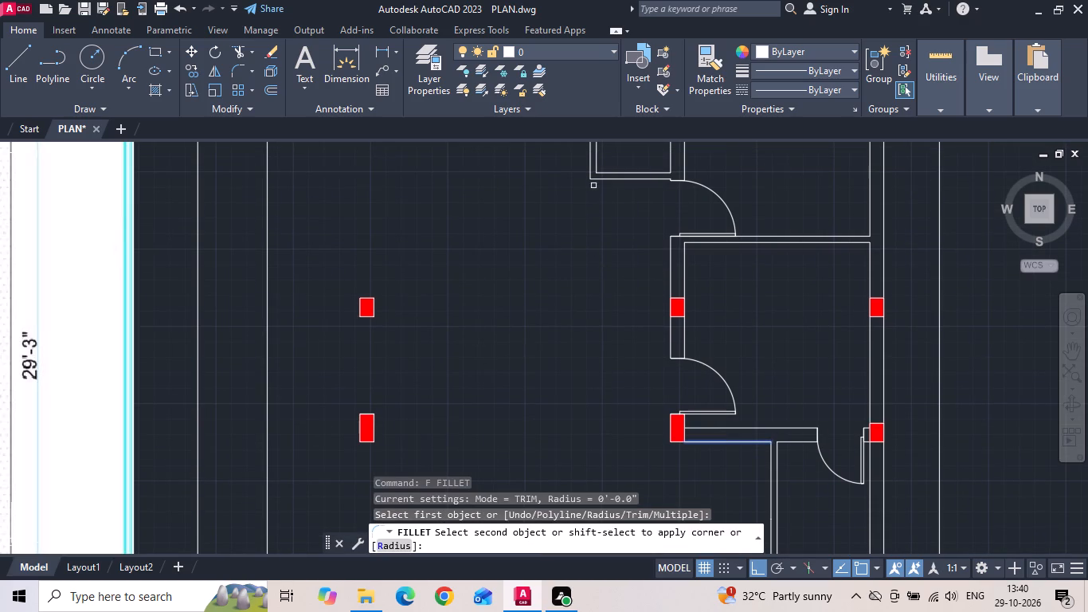
click(590, 174)
scroll(773, 318, down, 1)
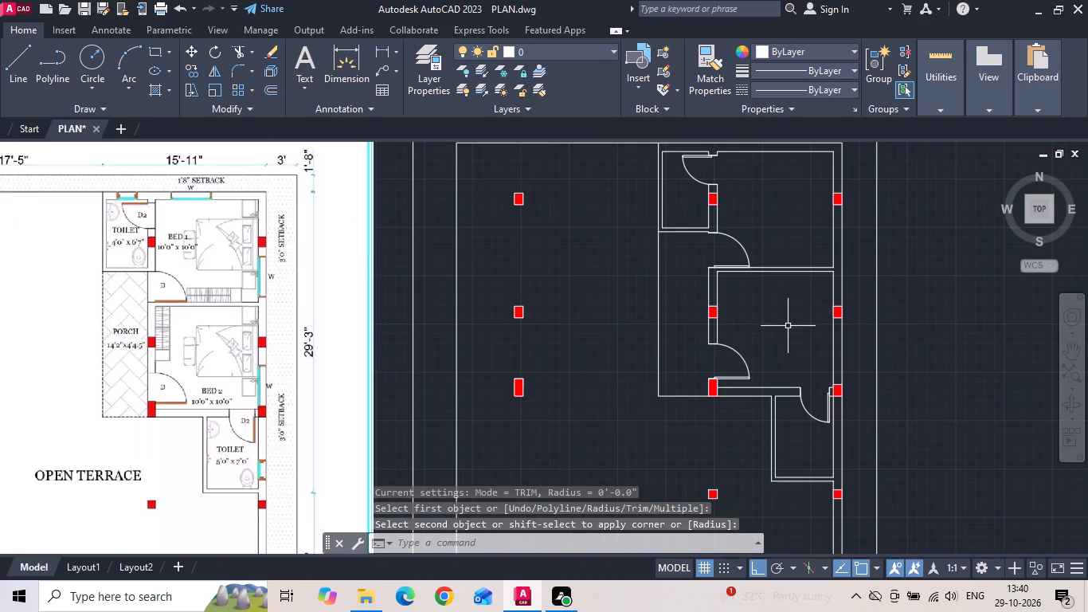
key(ctrl+s)
key(ctrl+s)
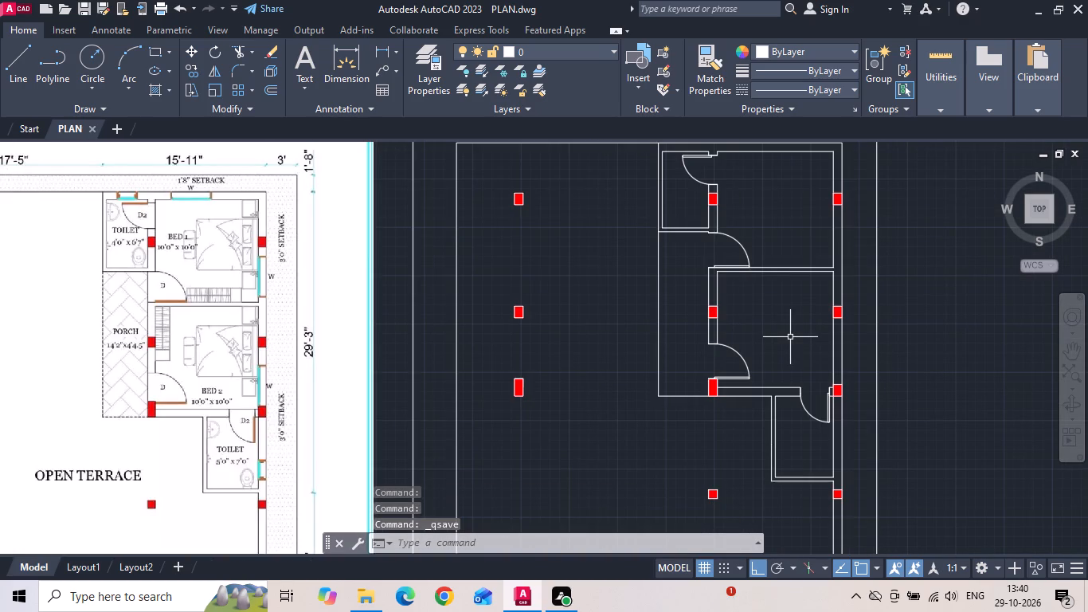
Rotate the loose smaller door over the second plan's toilet walls 90 degrees counterclockwise so its leaf points upward.
scroll(742, 267, down, 2)
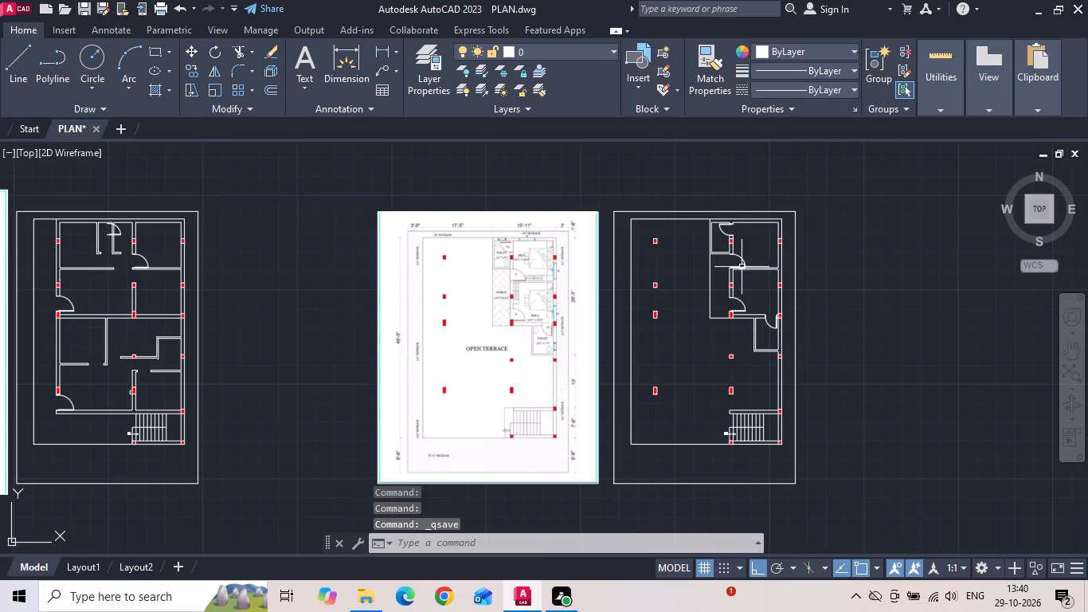
middle_drag(448, 345, 630, 345)
scroll(287, 233, up, 2)
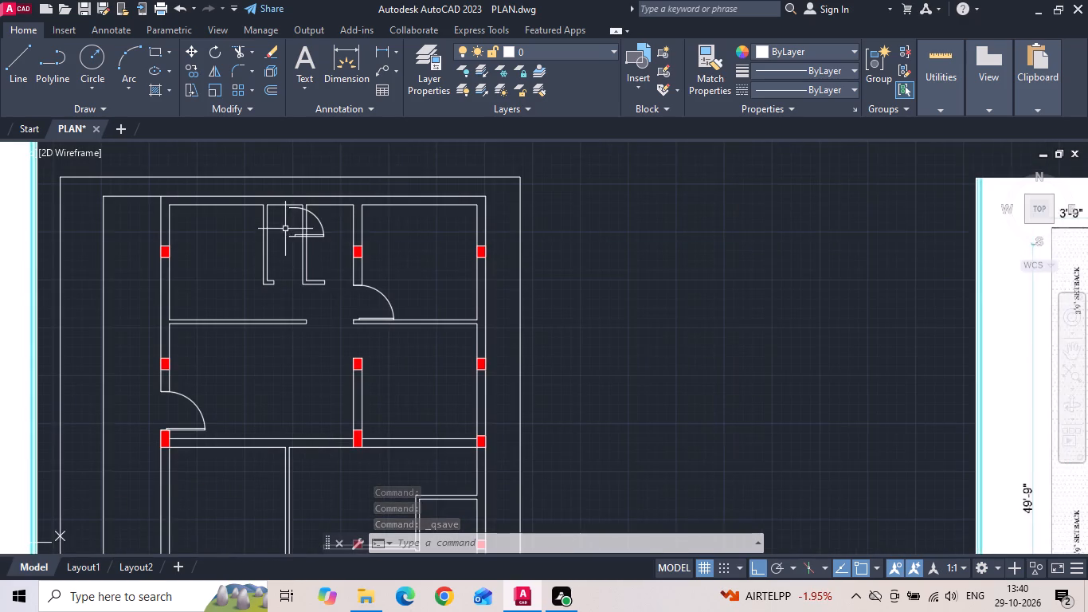
middle_drag(291, 235, 299, 253)
scroll(311, 253, up, 3)
click(335, 256)
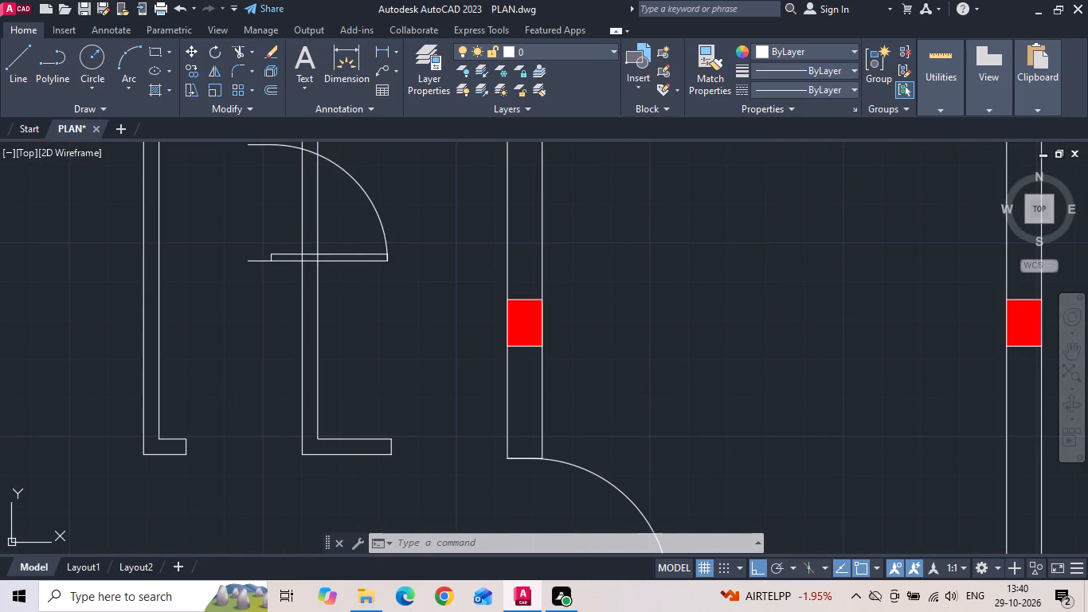
click(333, 249)
right_click(333, 249)
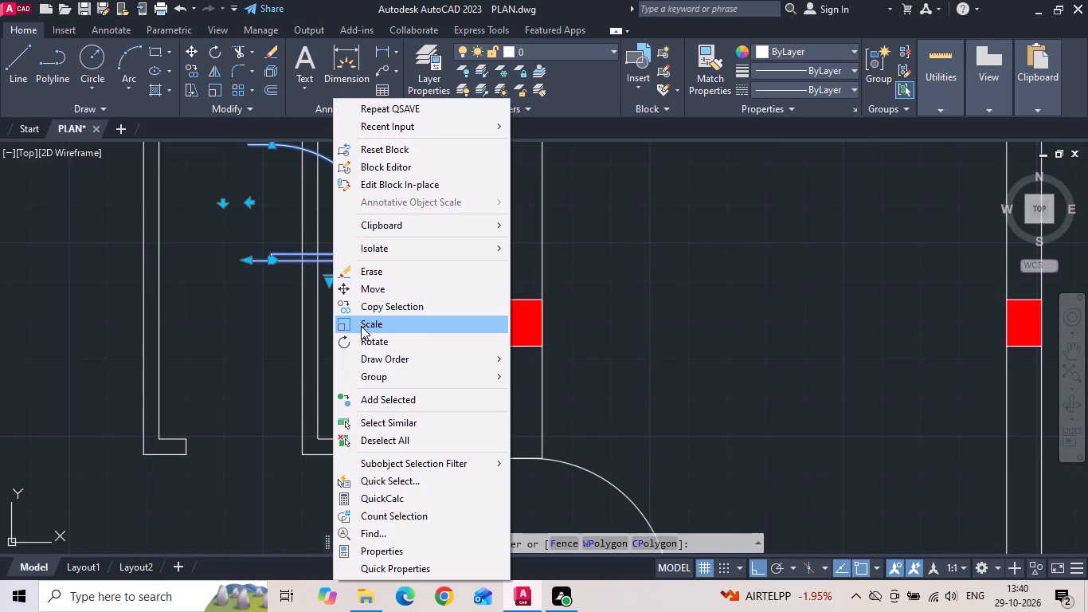
click(361, 334)
click(402, 282)
click(402, 244)
Move the rotated door by its arc-side jamb end to the lower corner of the wall stub at the toilet opening beside M Bed.
drag(390, 276, 382, 305)
click(379, 312)
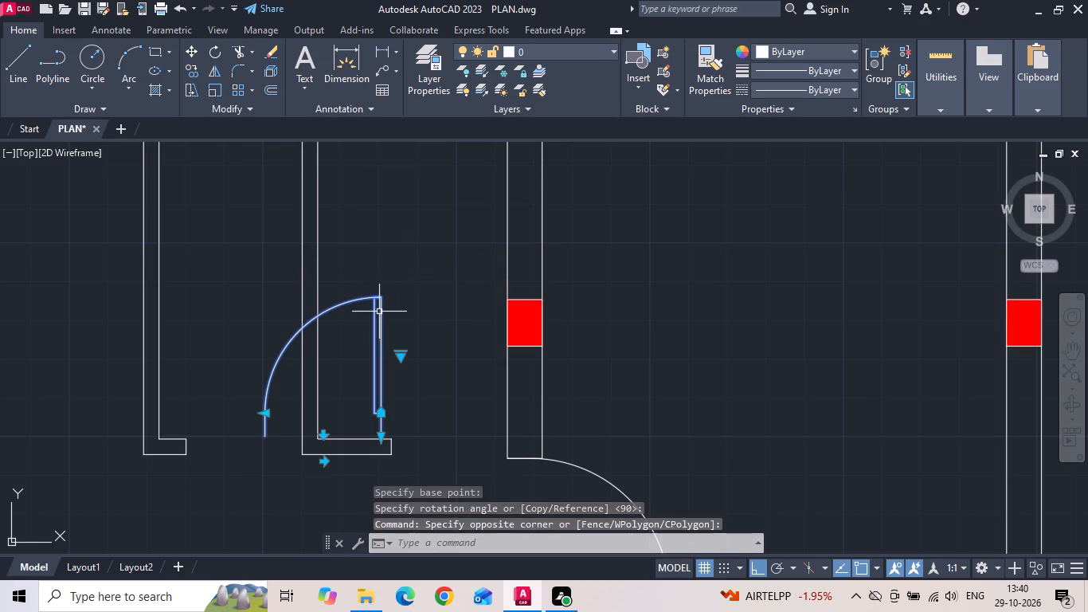
right_click(377, 308)
click(403, 291)
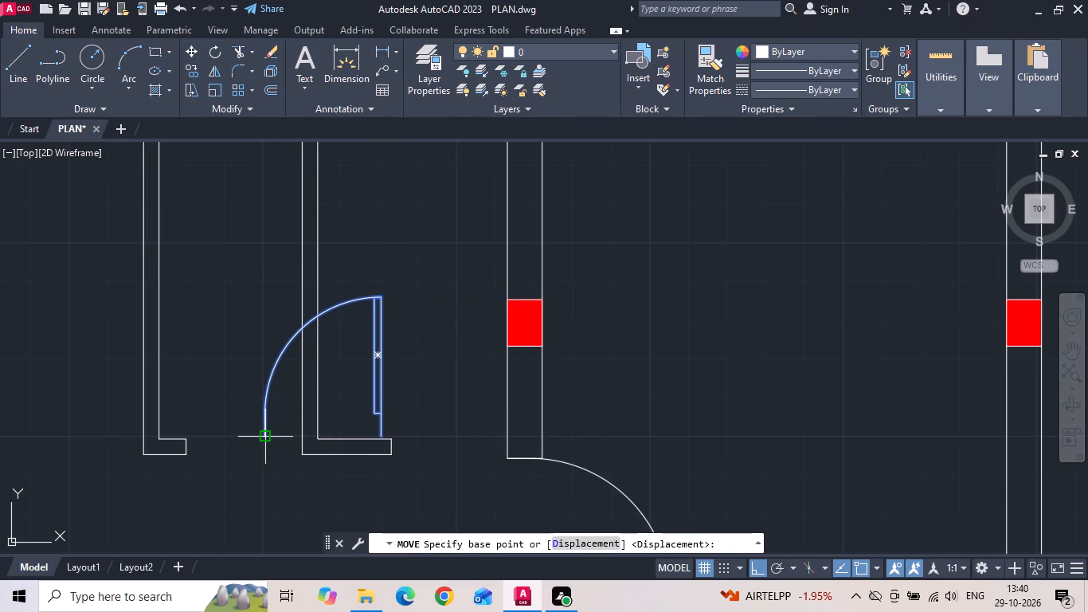
click(265, 437)
scroll(389, 460, up, 1)
click(388, 453)
scroll(544, 394, down, 3)
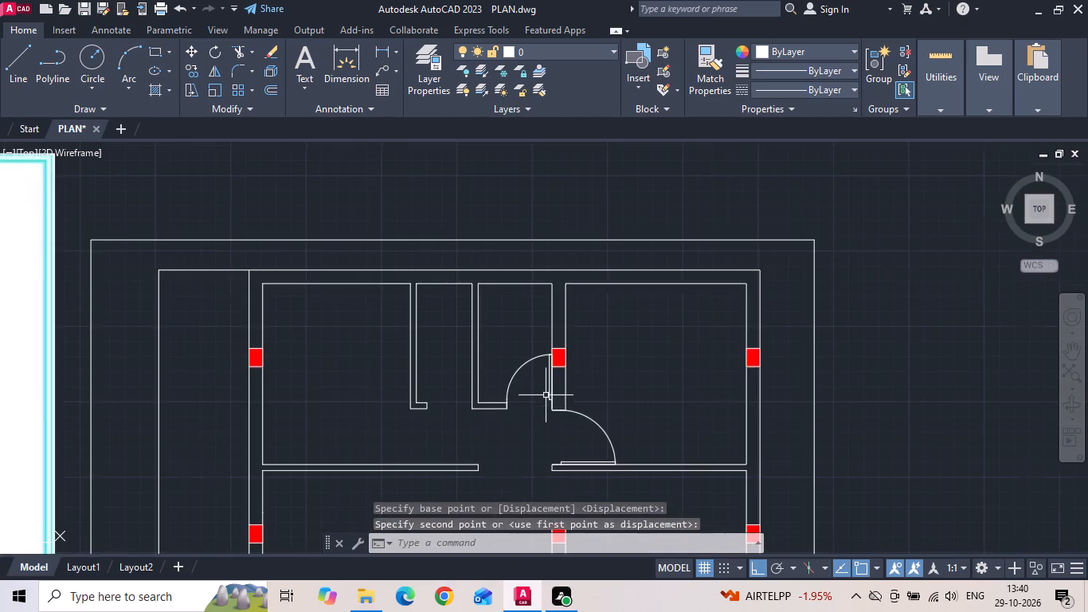
Check the length of the wall between the column and the M Bed door jamb with a trial linear dimension.
scroll(529, 410, down, 2)
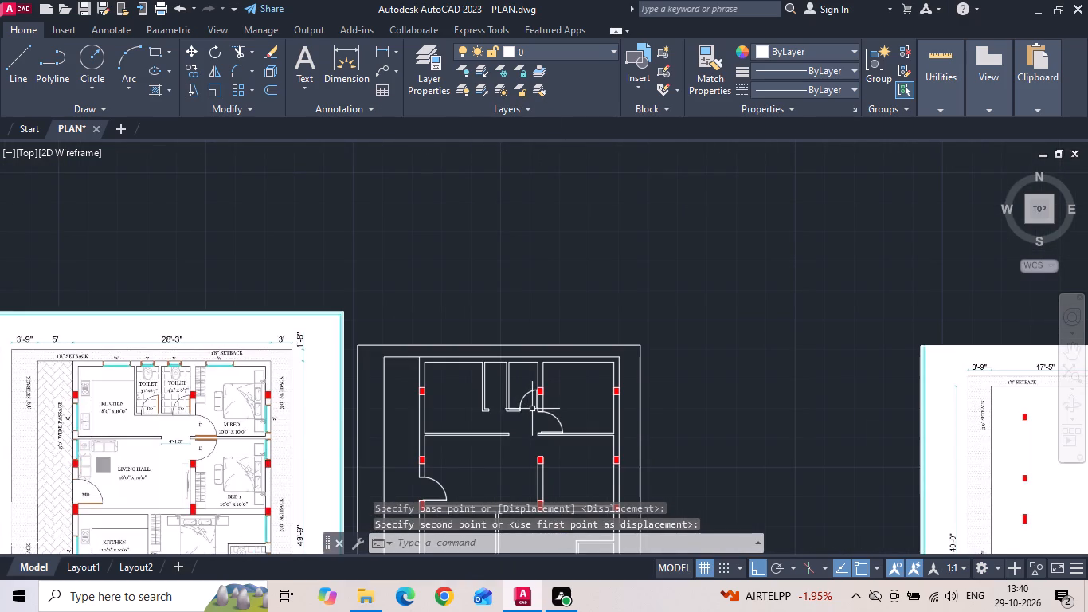
middle_drag(541, 382, 541, 365)
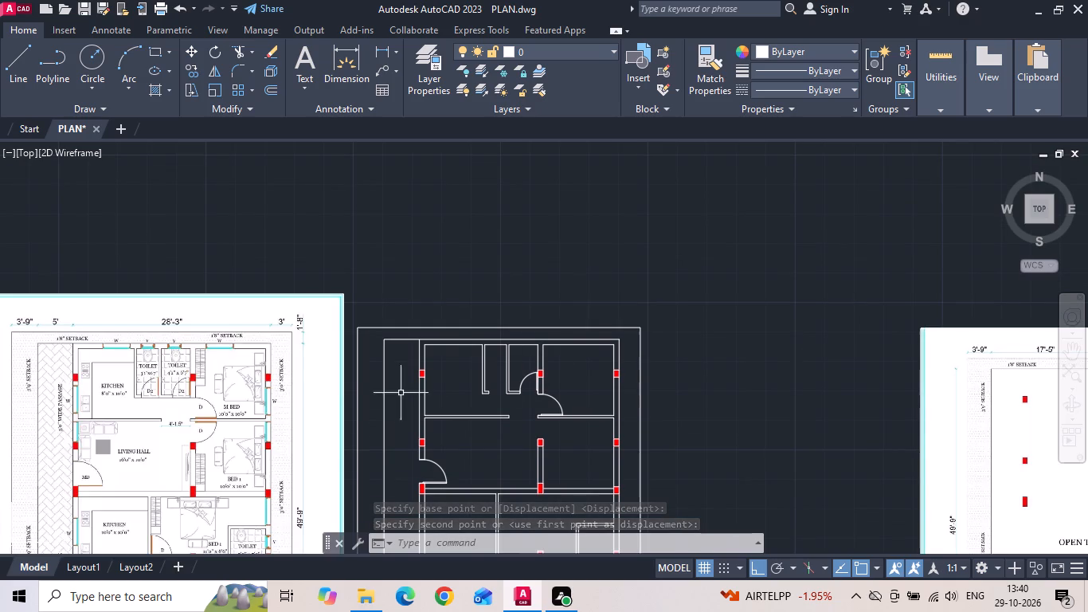
scroll(558, 396, up, 5)
click(384, 53)
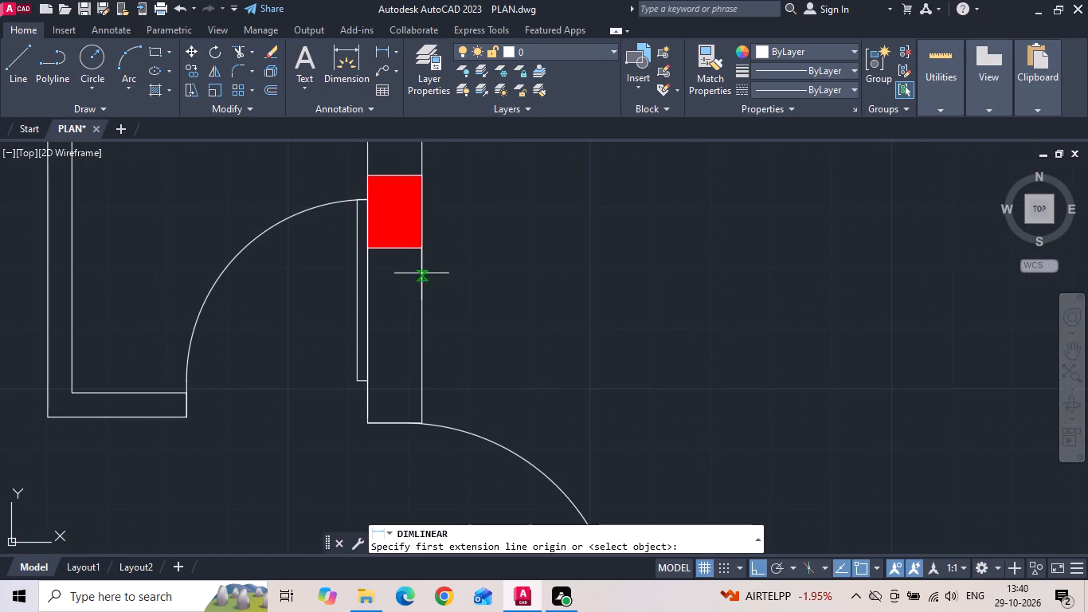
drag(422, 250, 425, 280)
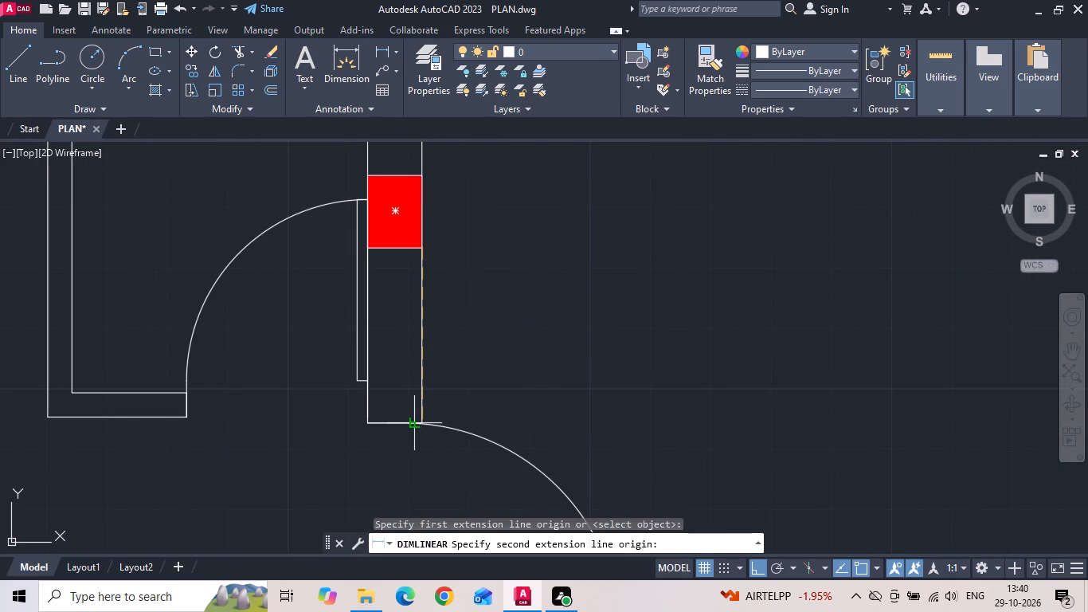
click(425, 418)
scroll(455, 401, down, 2)
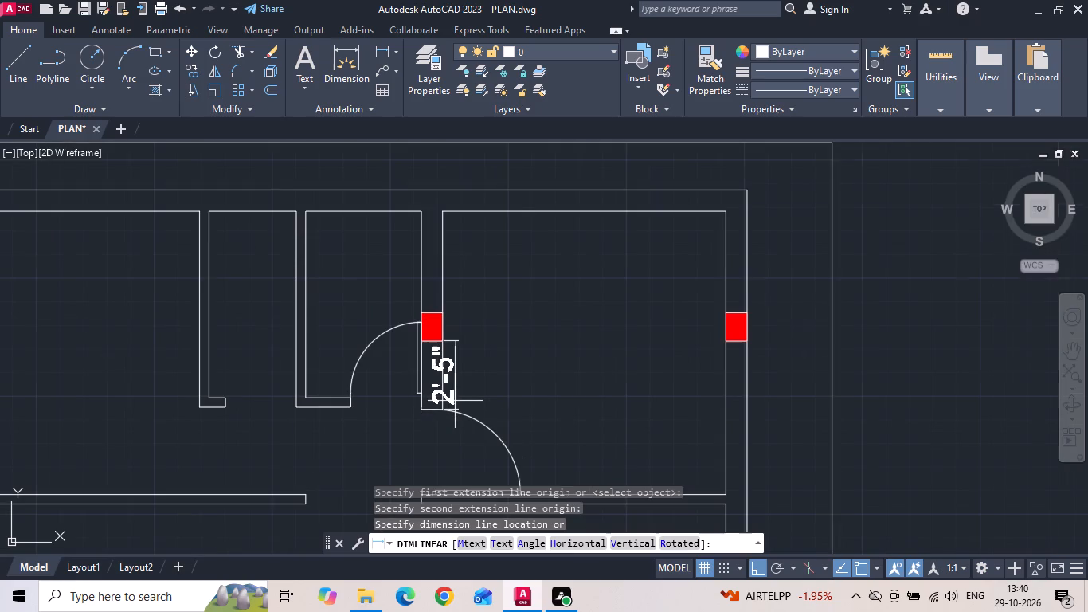
key(Escape)
key(space)
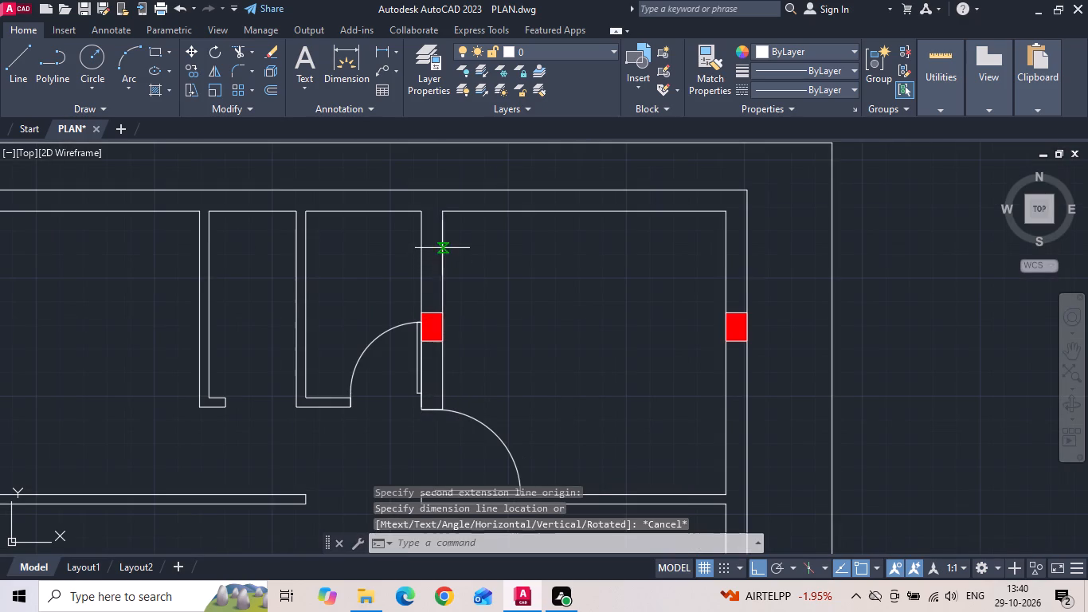
scroll(558, 289, down, 4)
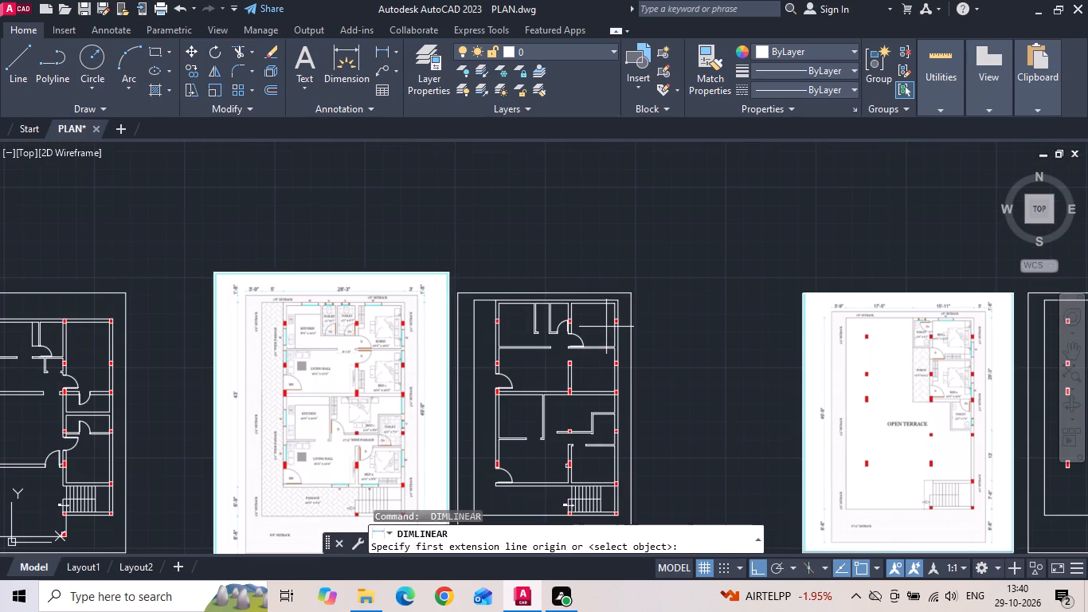
key(Escape)
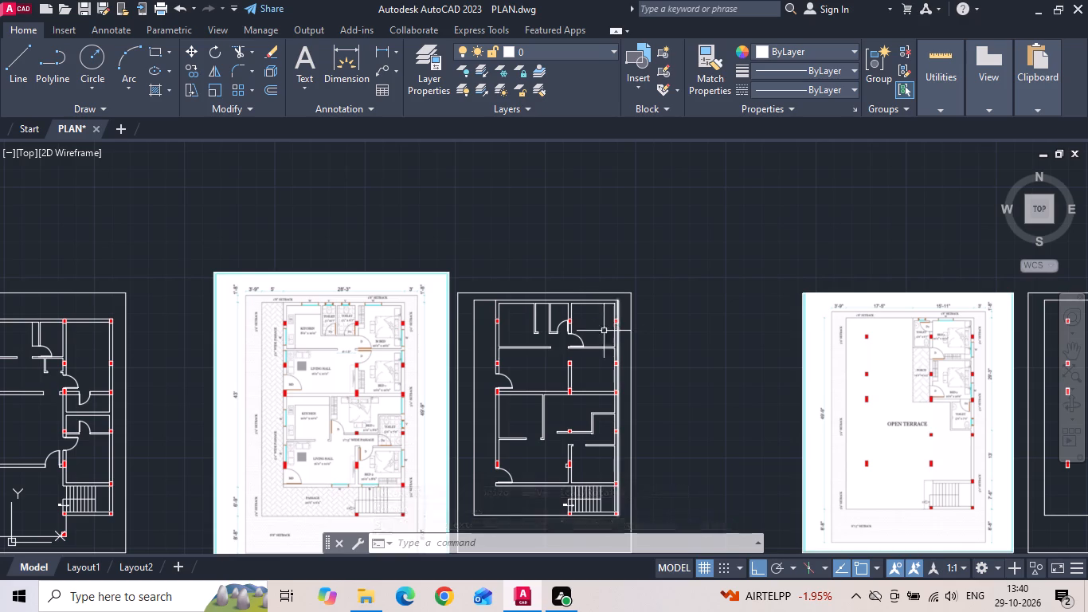
Copy the toilet door beside M Bed to the adjacent toilet's opening, matching its jamb end to the wall stub's lower corner.
scroll(581, 323, up, 5)
click(547, 323)
click(515, 265)
right_click(515, 265)
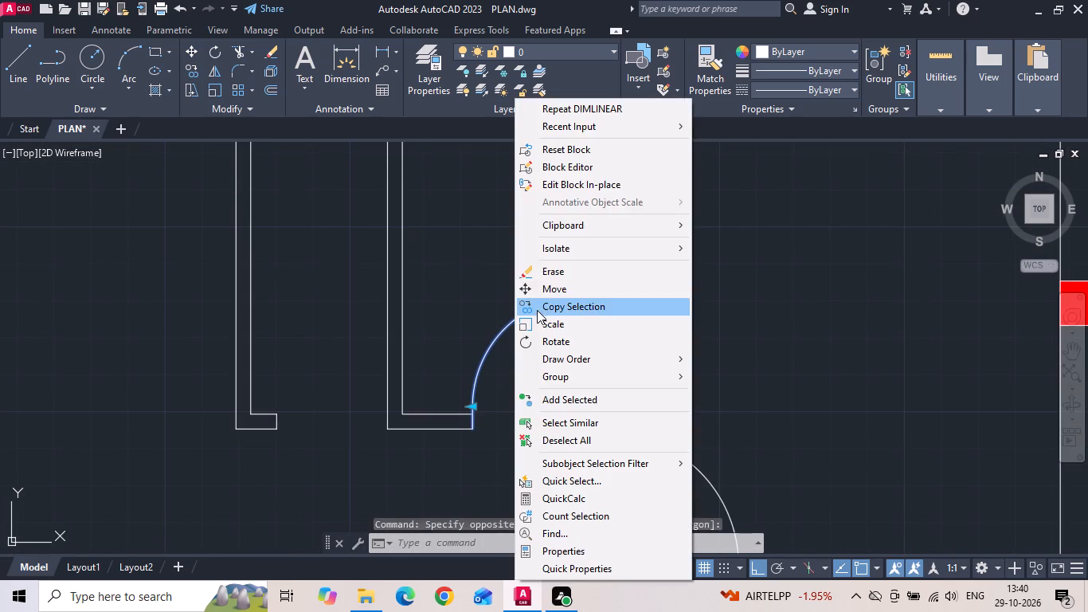
click(537, 310)
click(474, 427)
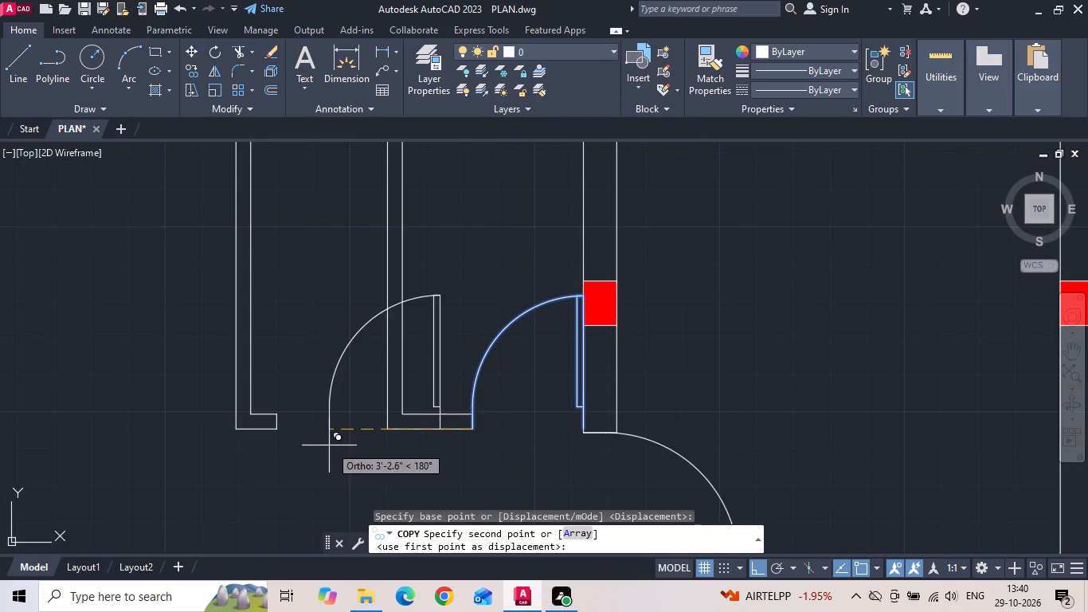
click(276, 430)
scroll(566, 398, down, 2)
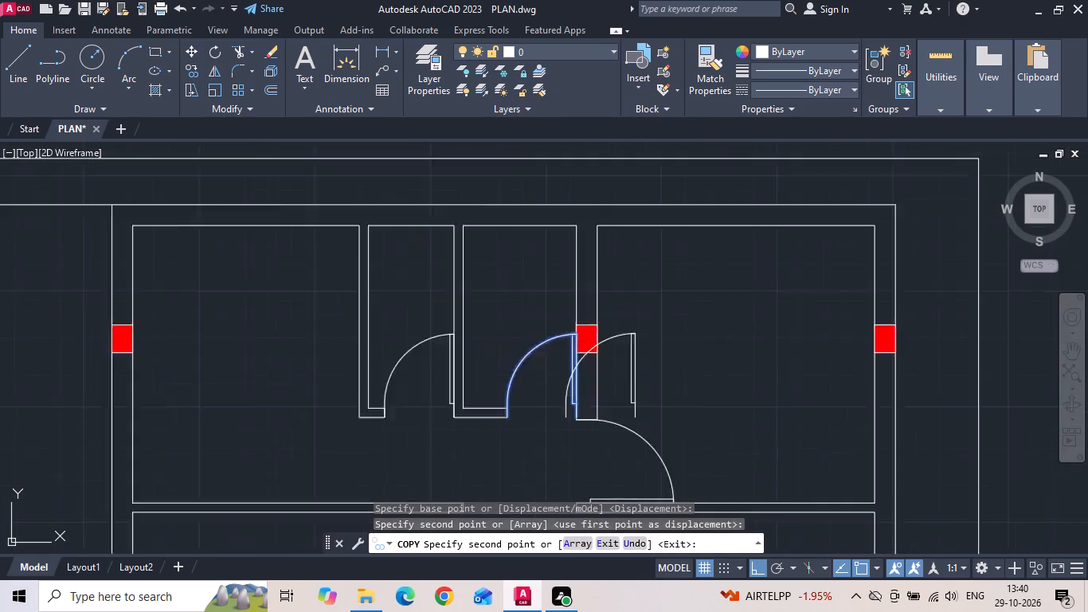
scroll(566, 398, down, 1)
key(Escape)
middle_drag(564, 394, 635, 299)
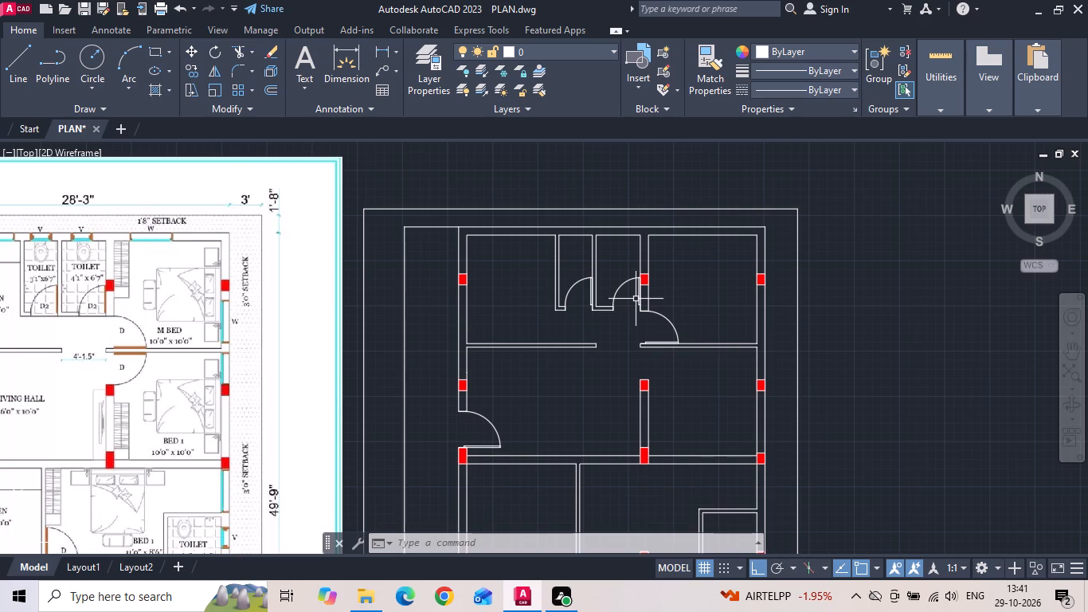
Mirror the M Bed door about the centerline of the wall below it, keeping the original, to create the upper Bed 1 door.
scroll(636, 299, down, 1)
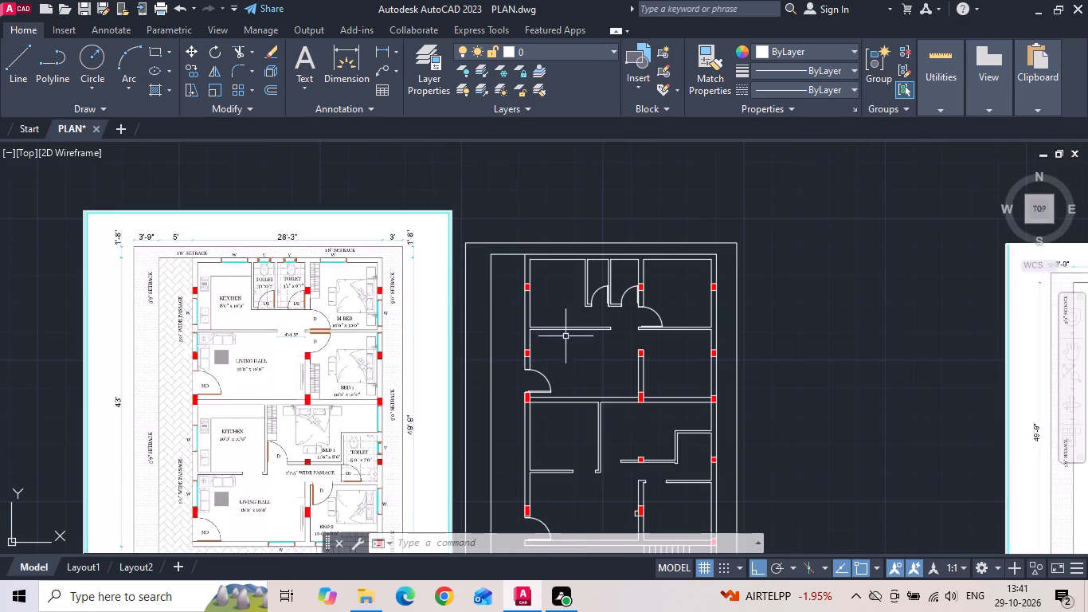
scroll(657, 327, up, 3)
click(660, 300)
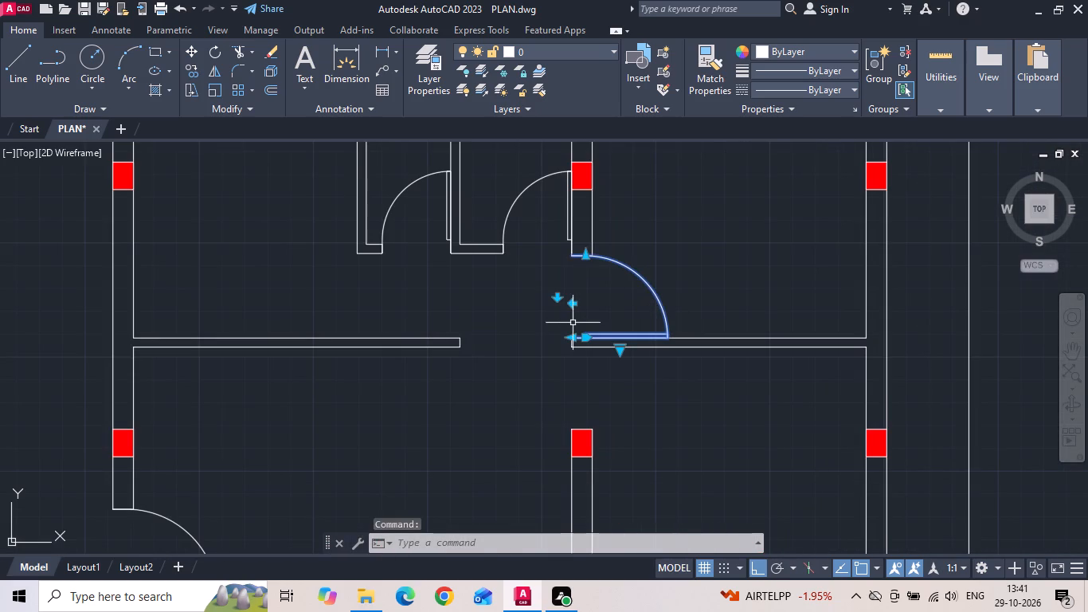
text(MI)
key(space)
scroll(602, 384, up, 2)
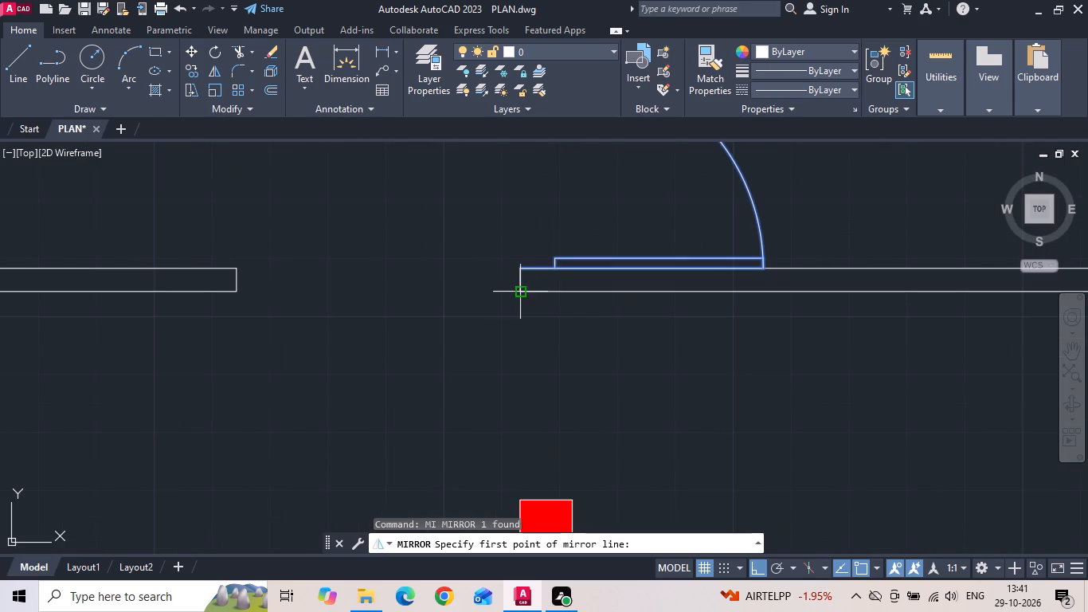
drag(520, 285, 495, 308)
click(421, 346)
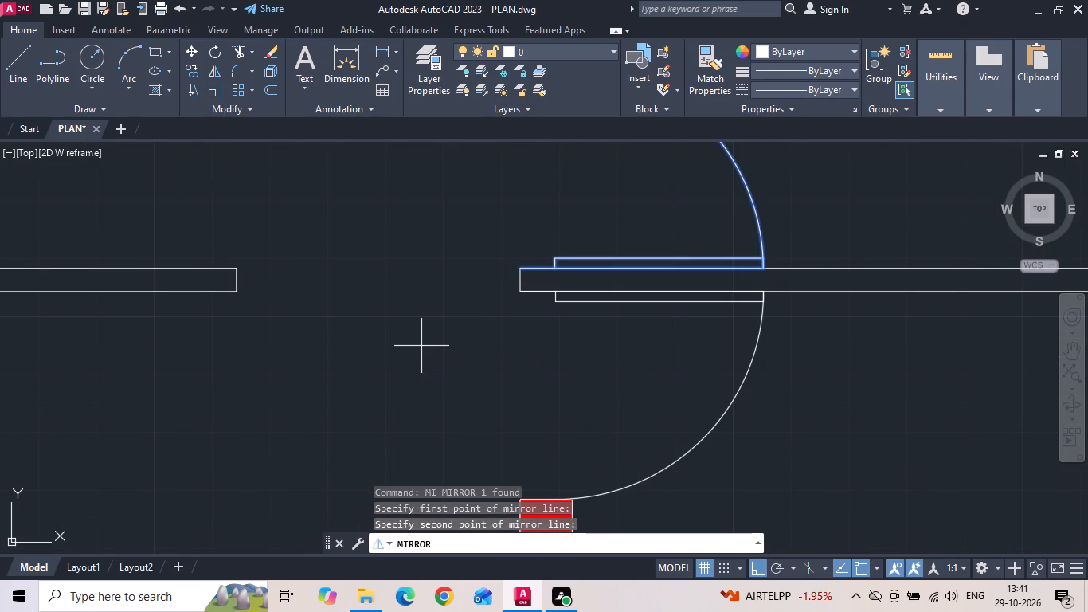
text(N)
key(space)
scroll(608, 348, down, 2)
scroll(697, 406, down, 2)
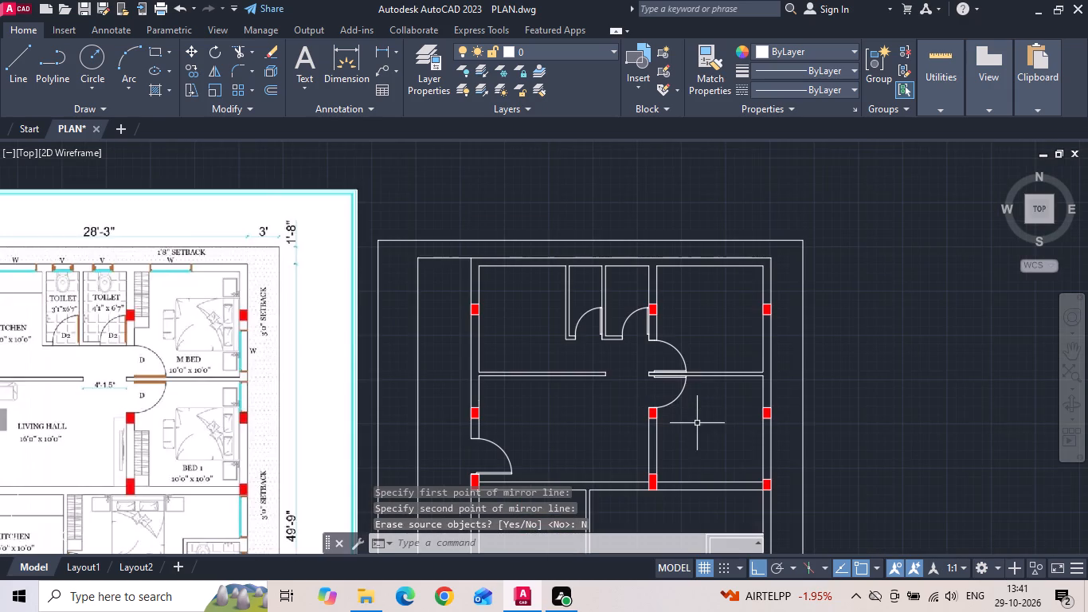
Copy the upper Bed 1 door straight down into the lower unit's Bed 1, above the passage wall.
middle_drag(697, 426, 691, 328)
middle_drag(671, 371, 669, 367)
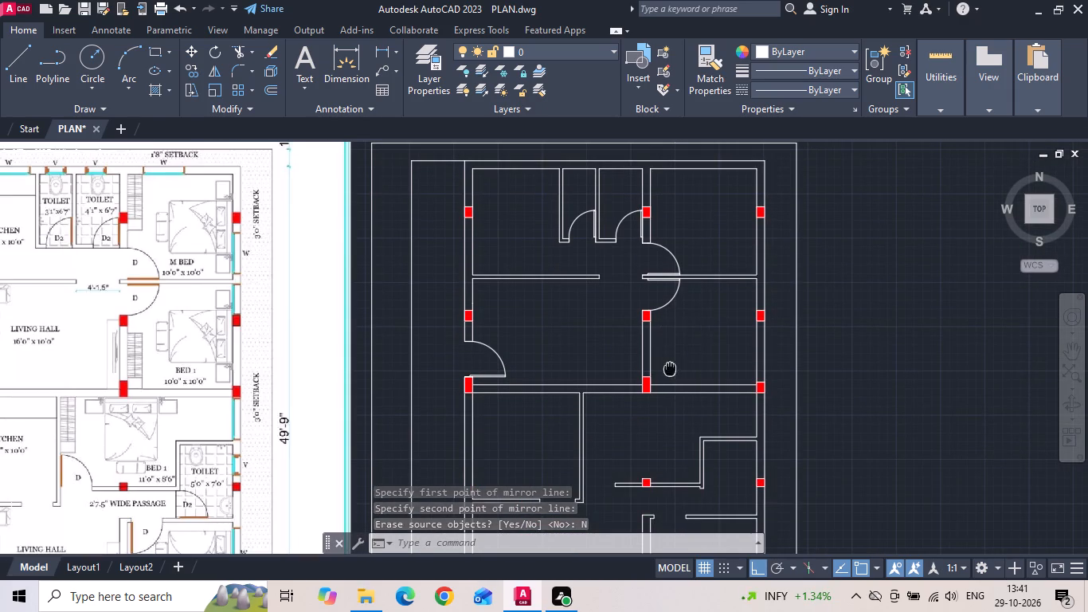
middle_drag(669, 367, 667, 309)
click(660, 248)
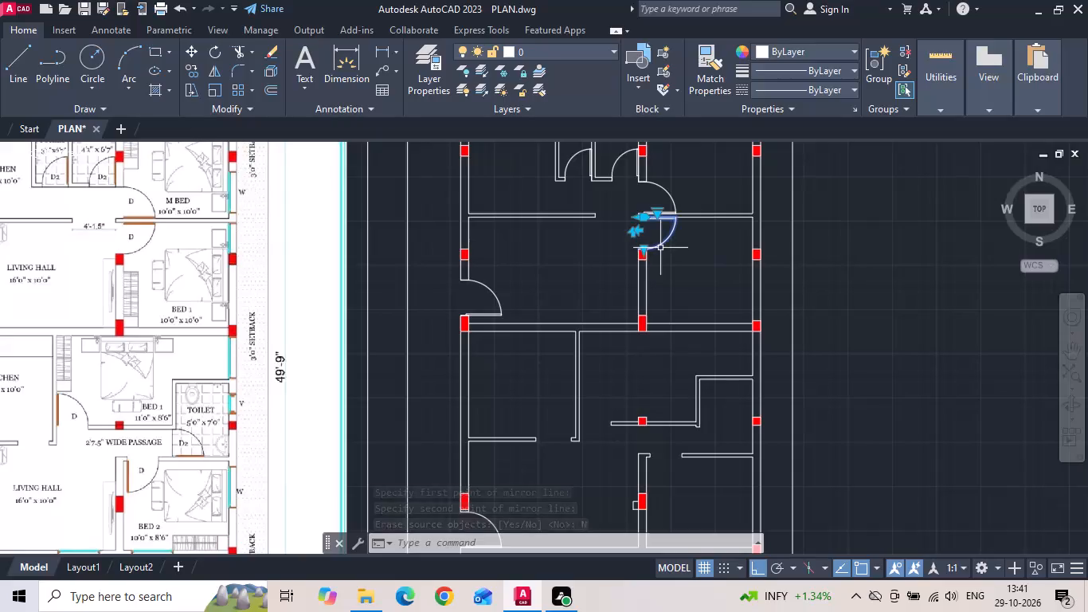
right_click(660, 241)
click(682, 305)
drag(656, 258, 656, 296)
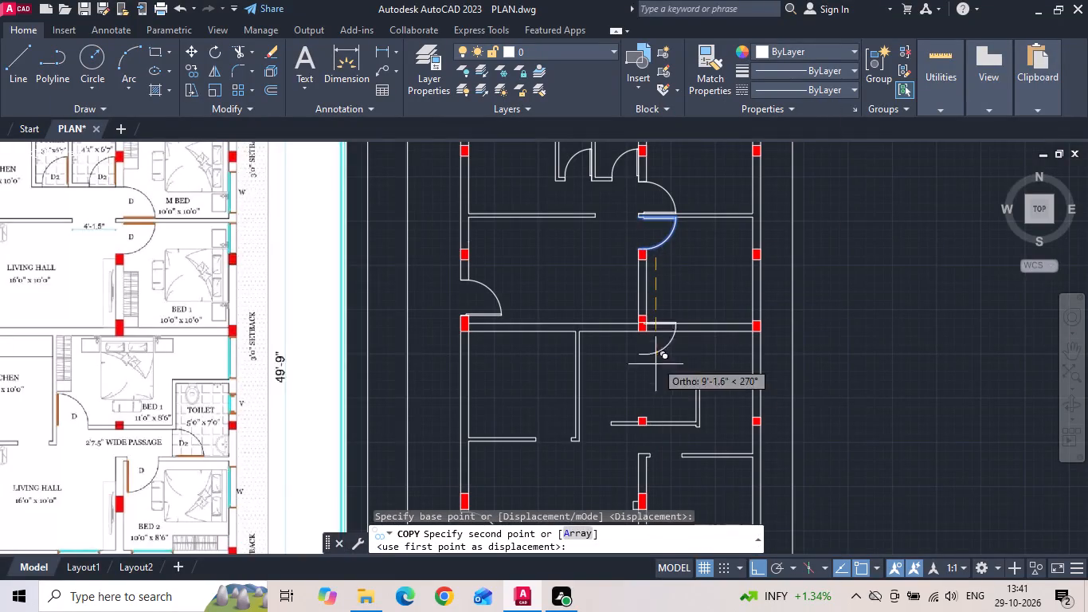
scroll(644, 432, up, 2)
click(626, 375)
key(Escape)
Rotate the copied door in the lower unit's Bed 1 by 90 degrees counterclockwise so its leaf points upward.
click(671, 304)
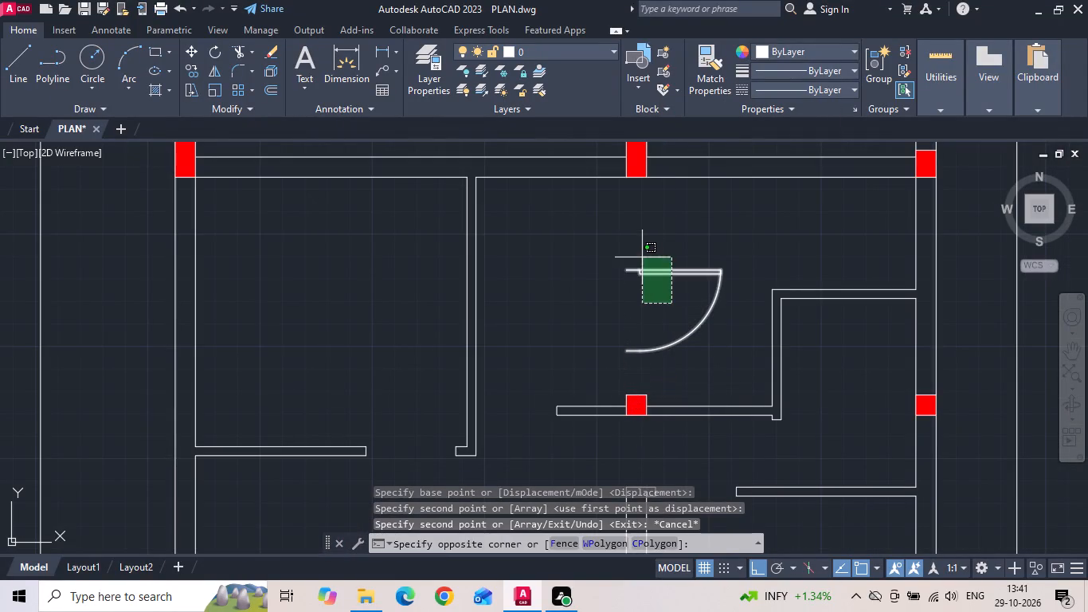
click(642, 256)
right_click(642, 256)
click(675, 344)
click(656, 296)
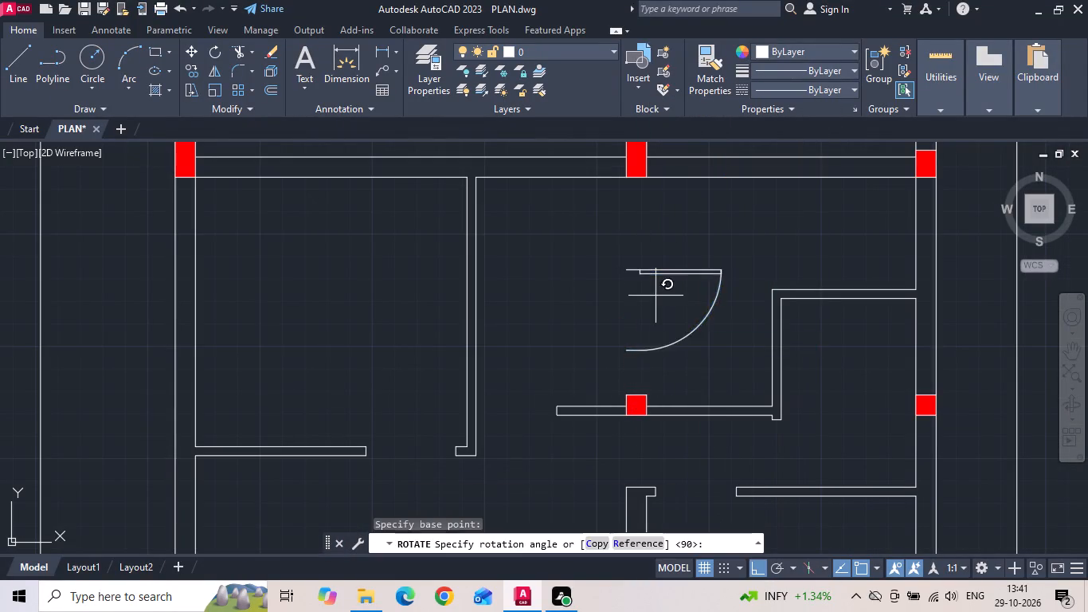
click(651, 274)
Move the rotated door by its arc-side jamb end to the lower end corner of the Bed 1 passage wall.
drag(641, 292, 626, 311)
click(595, 332)
right_click(595, 332)
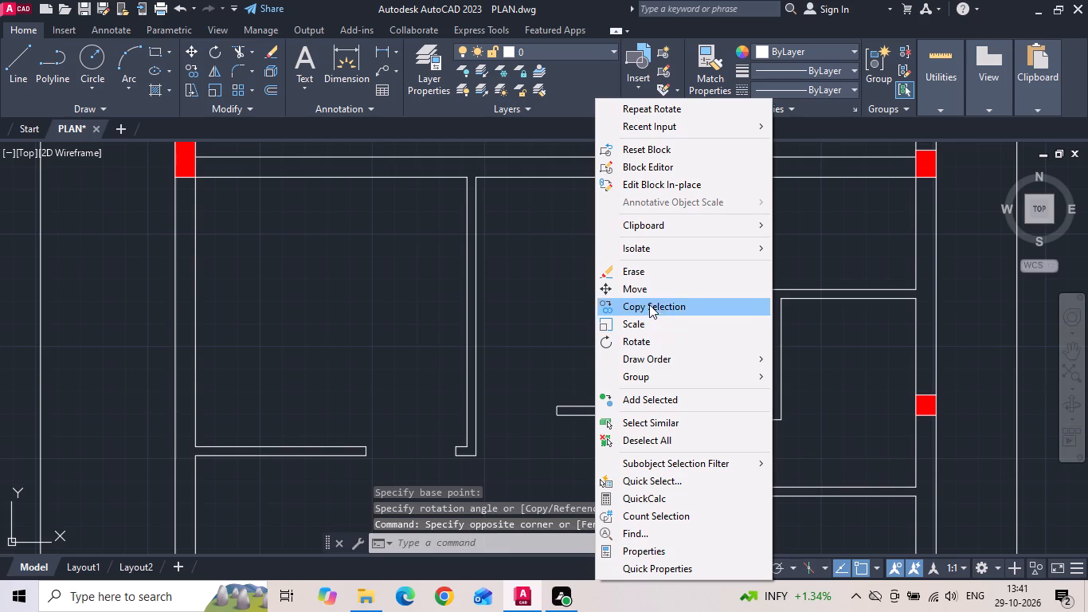
click(648, 288)
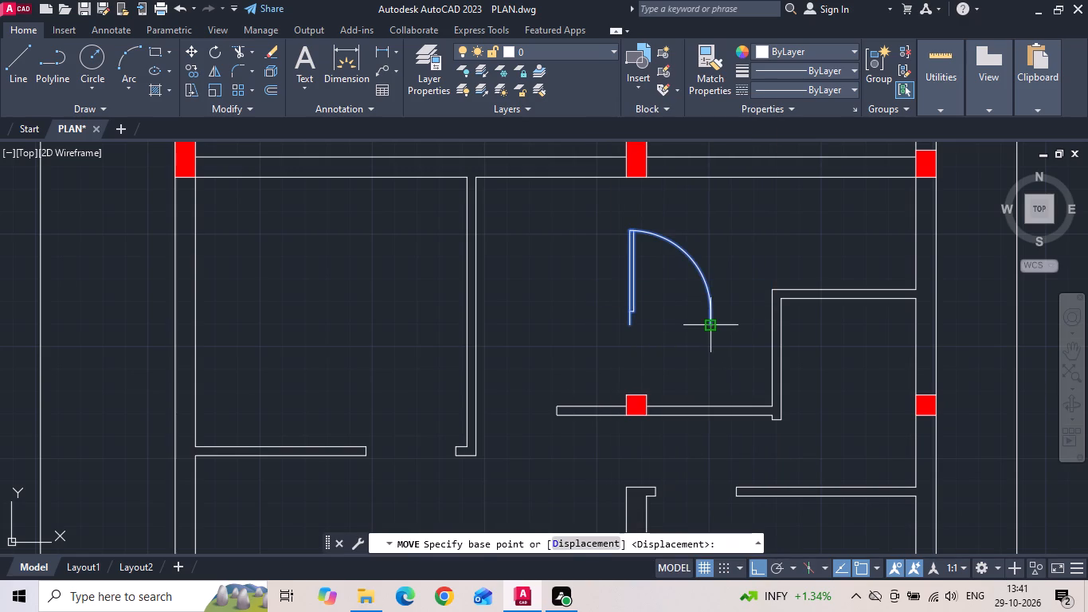
click(714, 323)
scroll(565, 418, up, 2)
click(542, 414)
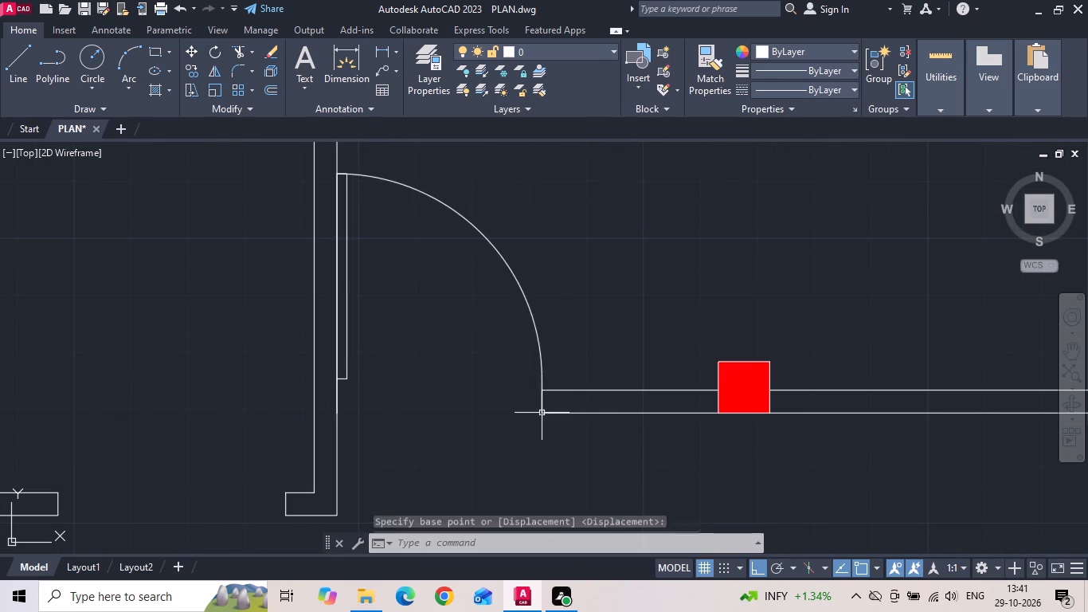
scroll(576, 354, down, 4)
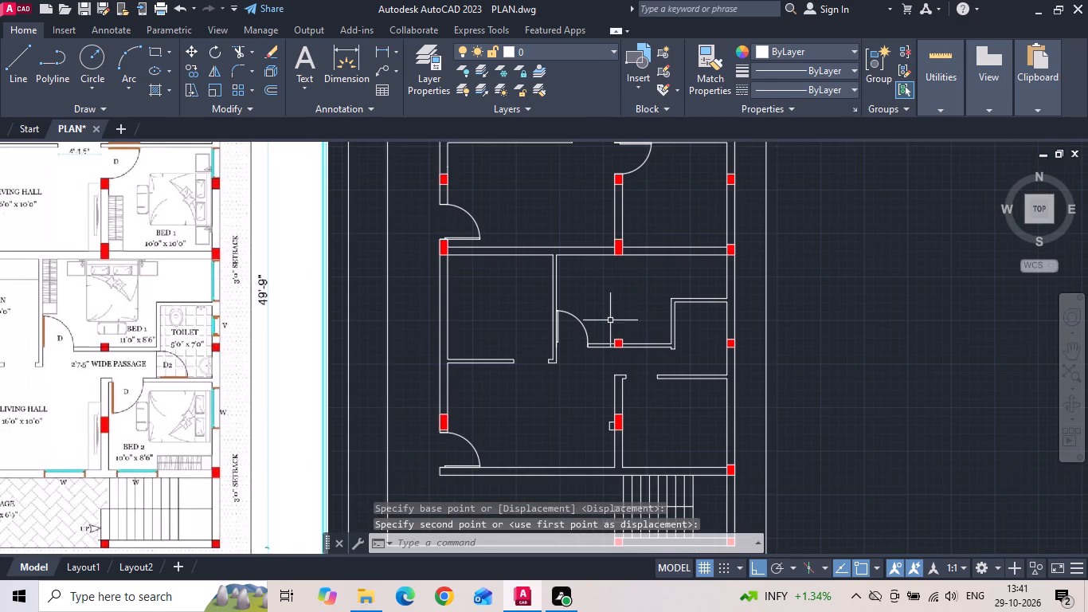
Copy the lower Bed 1 door straight down into the living hall, beside the Bed 2 wall.
click(586, 325)
right_click(586, 325)
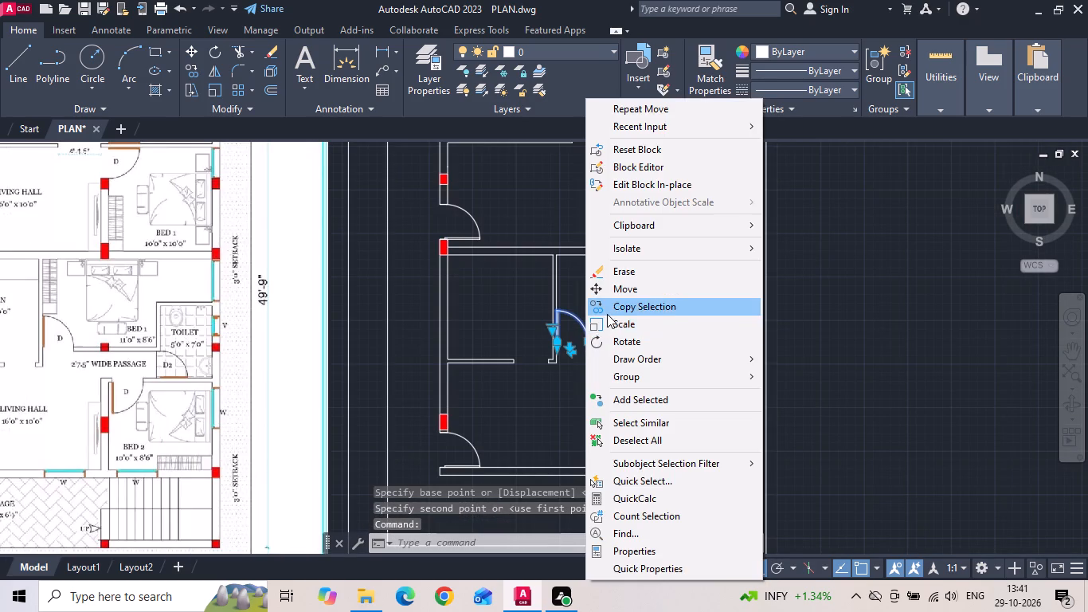
click(607, 314)
scroll(597, 340, up, 2)
drag(572, 353, 566, 378)
middle_drag(546, 473, 544, 373)
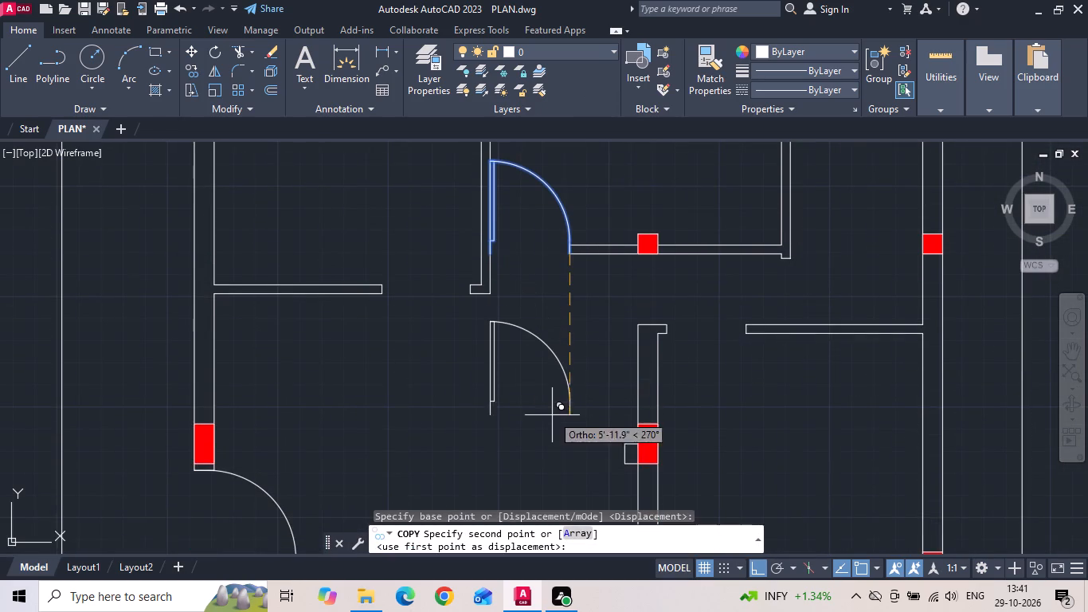
click(552, 425)
key(Escape)
Flip the copied door vertically so its leaf and arc swing downward.
click(552, 402)
click(525, 349)
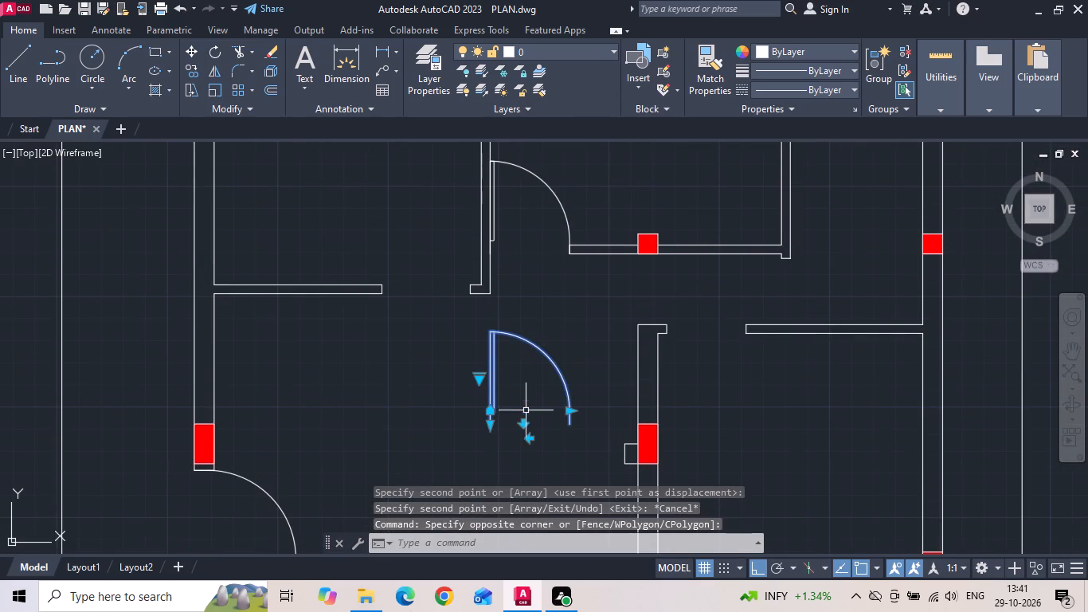
click(525, 422)
Move the flipped door by its arc-side jamb end to the upper end corner of the Bed 2 wall across the opening.
right_click(543, 376)
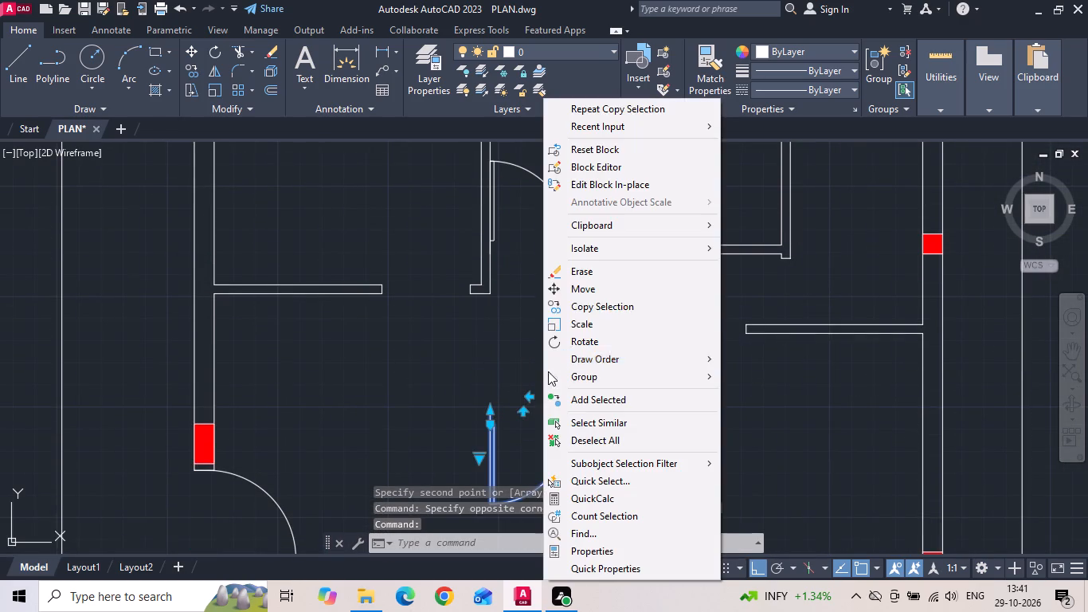
click(586, 290)
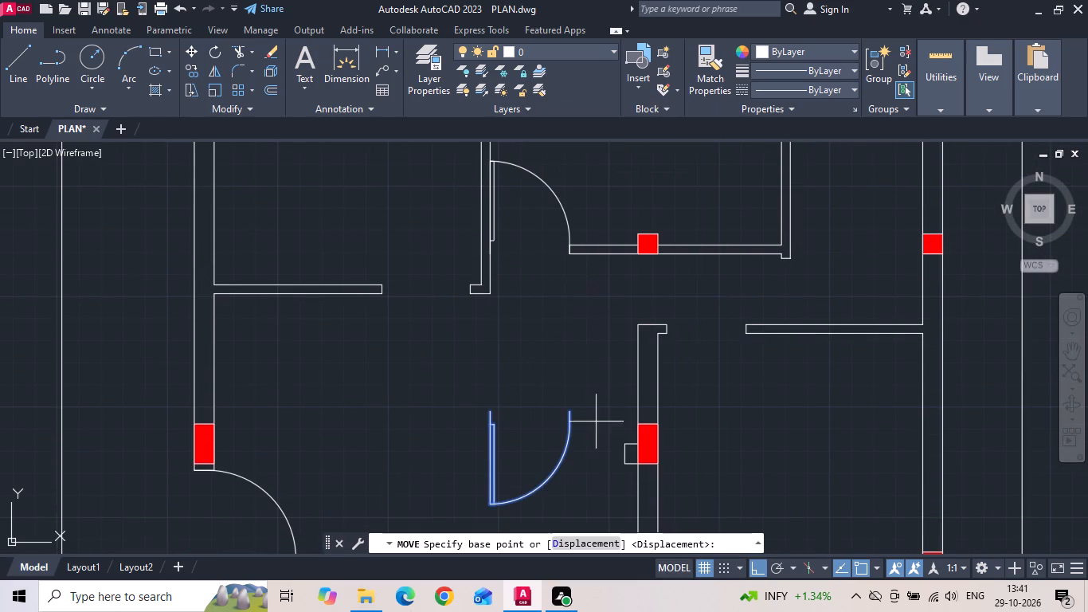
scroll(598, 426, up, 2)
click(526, 390)
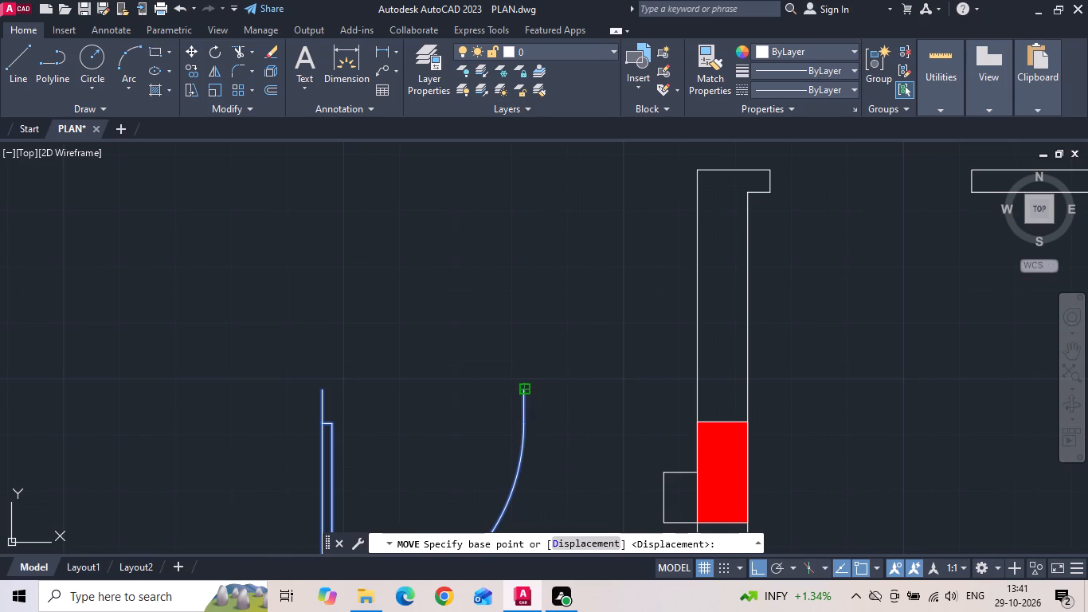
scroll(515, 395, down, 2)
scroll(675, 324, up, 2)
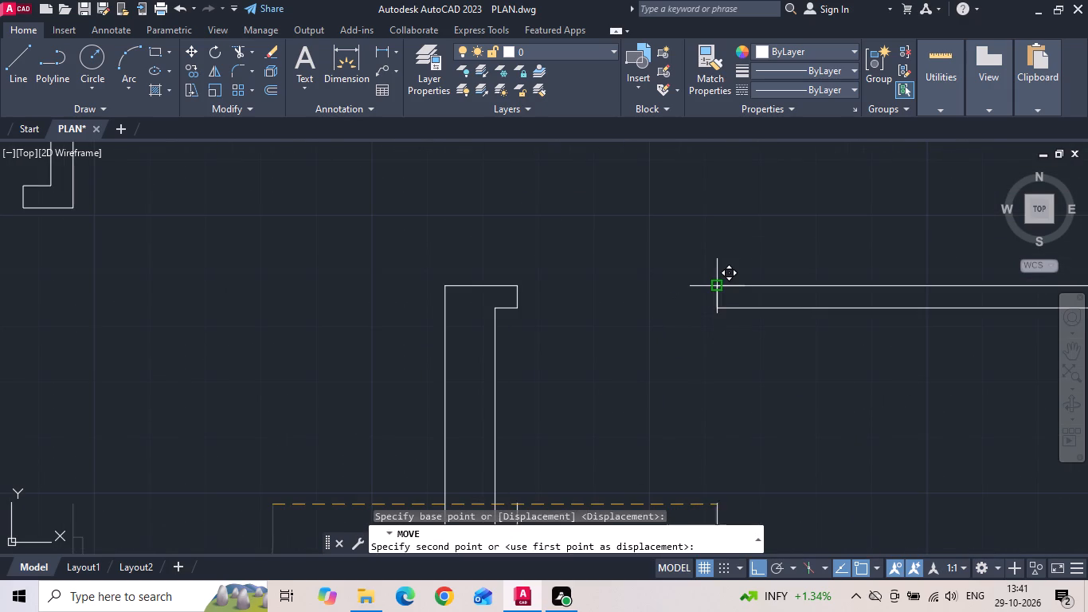
click(720, 284)
scroll(680, 341, down, 2)
scroll(654, 432, down, 2)
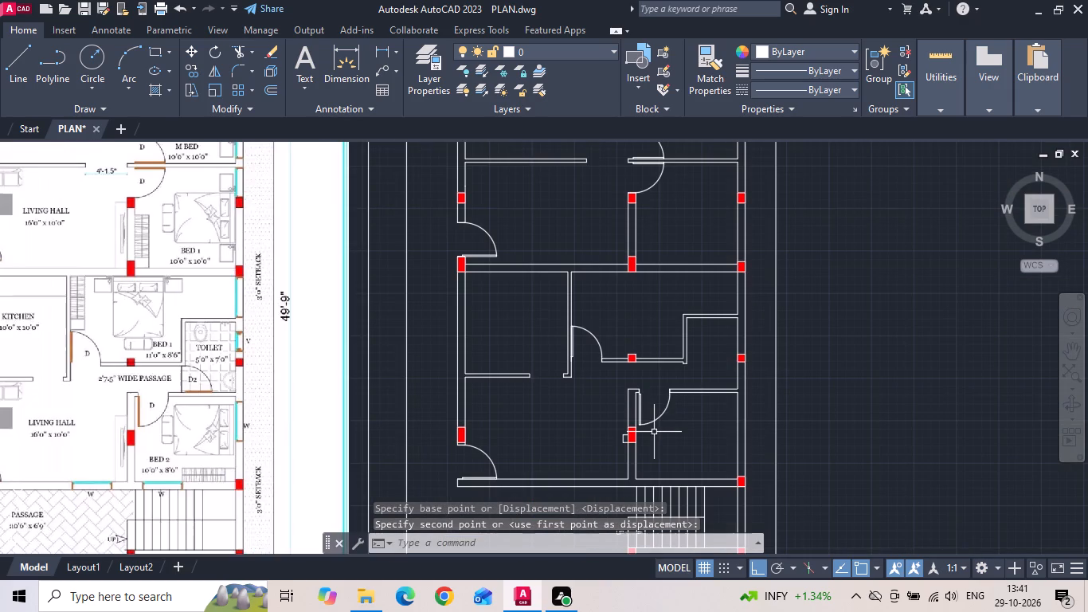
key(Escape)
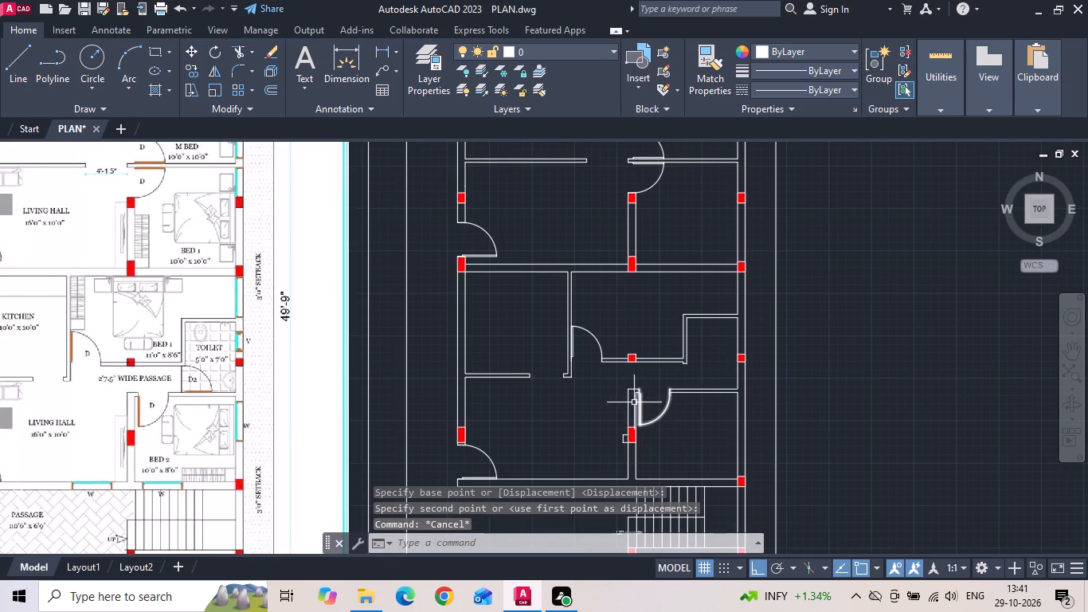
Copy the upper unit's right-hand toilet door straight down to the lower unit's passage, beside the Bed 2 wall.
scroll(627, 402, down, 2)
scroll(613, 314, up, 1)
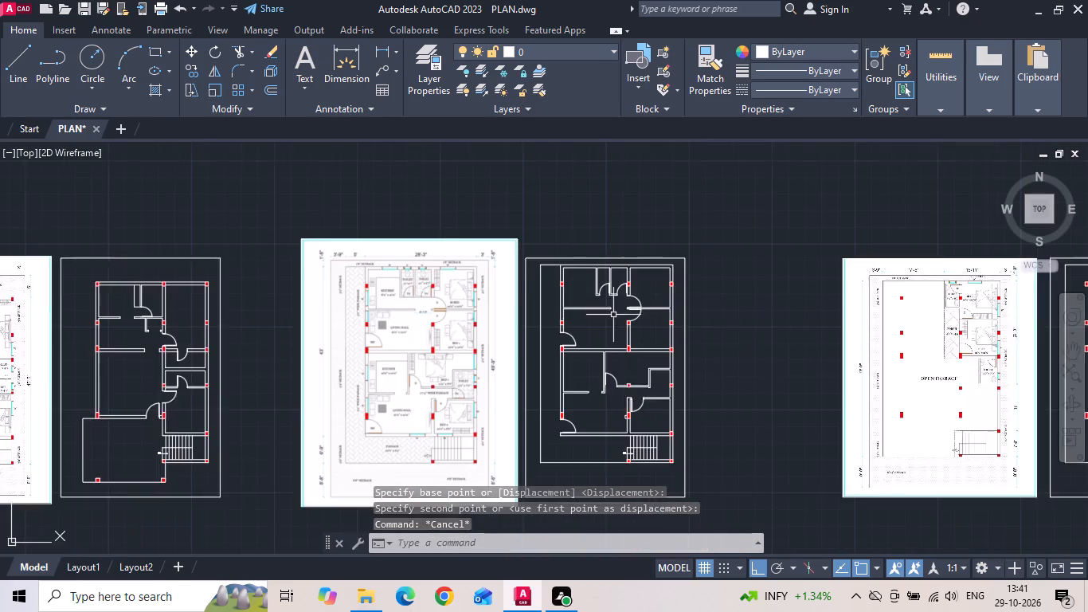
scroll(613, 314, up, 2)
click(632, 240)
right_click(632, 240)
click(660, 309)
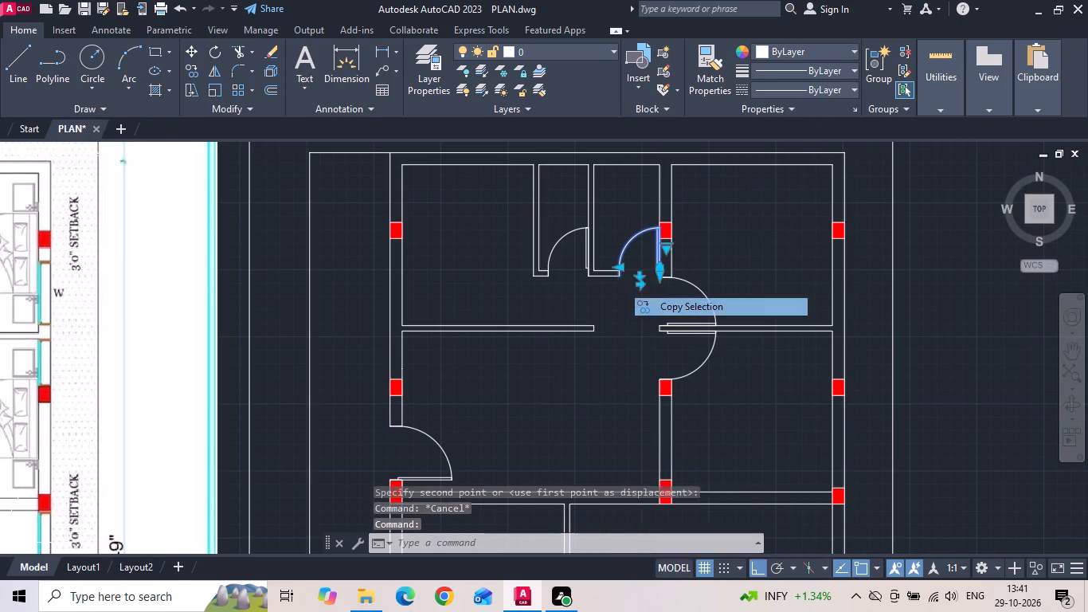
drag(653, 265, 653, 304)
middle_drag(643, 382, 619, 256)
scroll(617, 248, down, 2)
scroll(652, 404, up, 2)
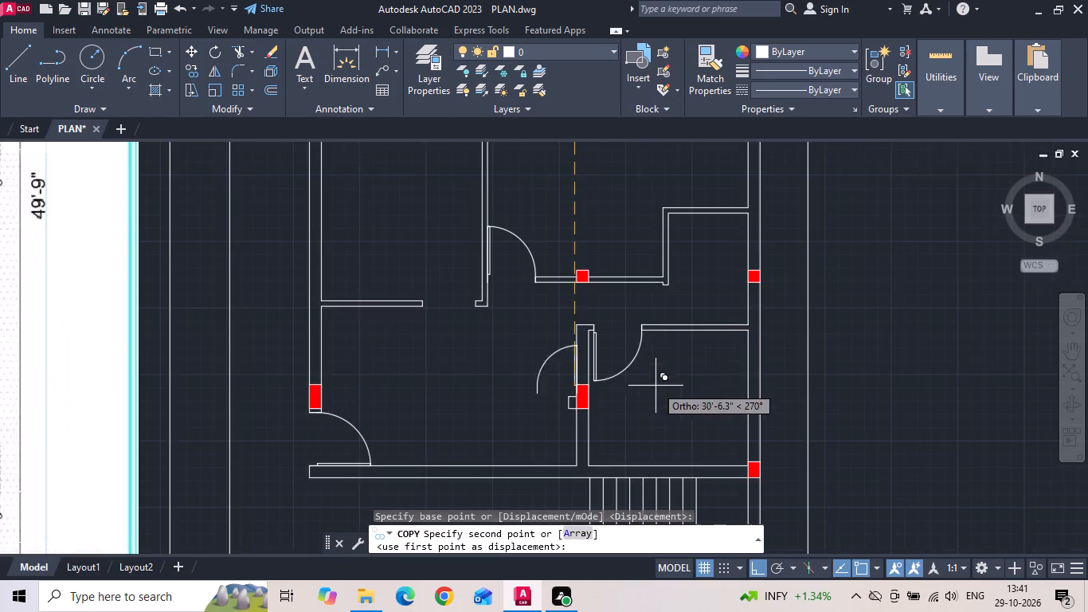
scroll(612, 308, up, 3)
click(590, 369)
key(Escape)
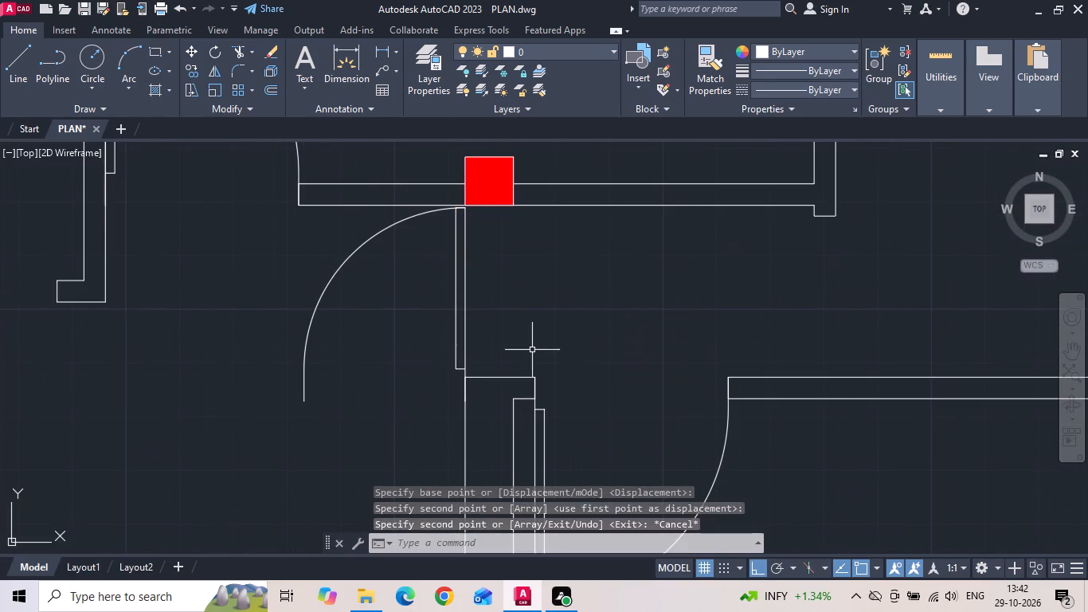
Rotate the copied toilet door 90° clockwise so its leaf lies horizontal with the arc above it.
drag(505, 343, 457, 352)
click(441, 353)
right_click(441, 353)
click(449, 347)
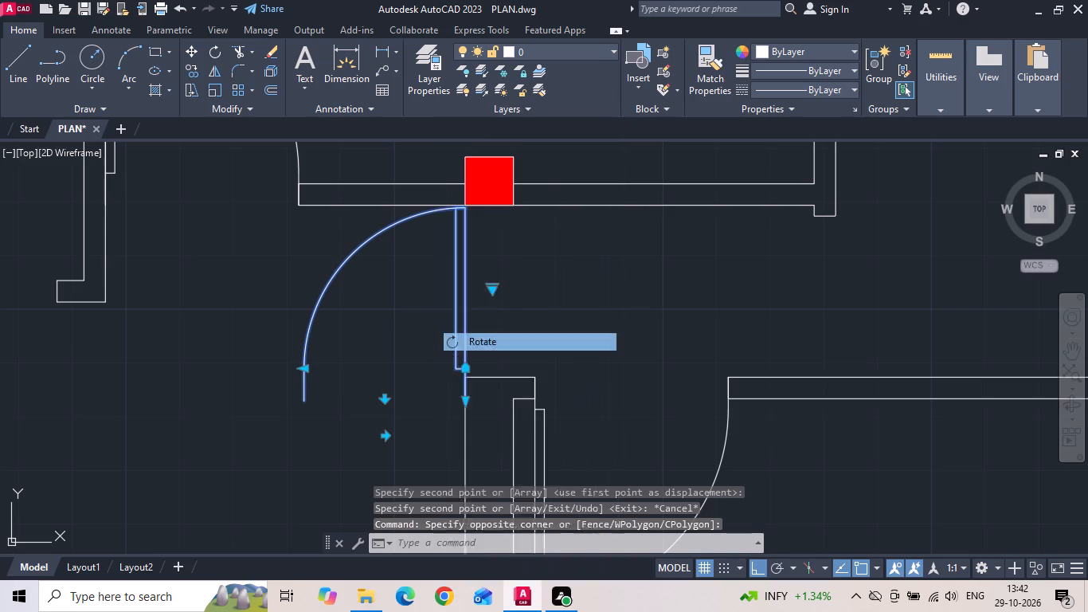
drag(432, 352, 426, 361)
click(382, 470)
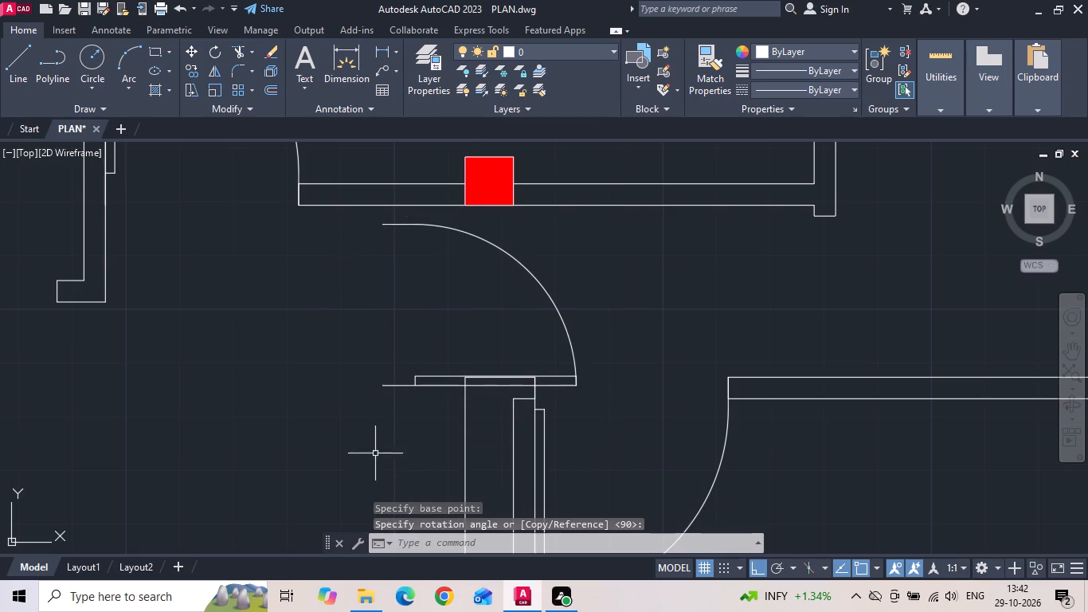
Move the rotated door horizontally along the passage to the lower unit's toilet opening.
drag(351, 316, 350, 336)
click(319, 394)
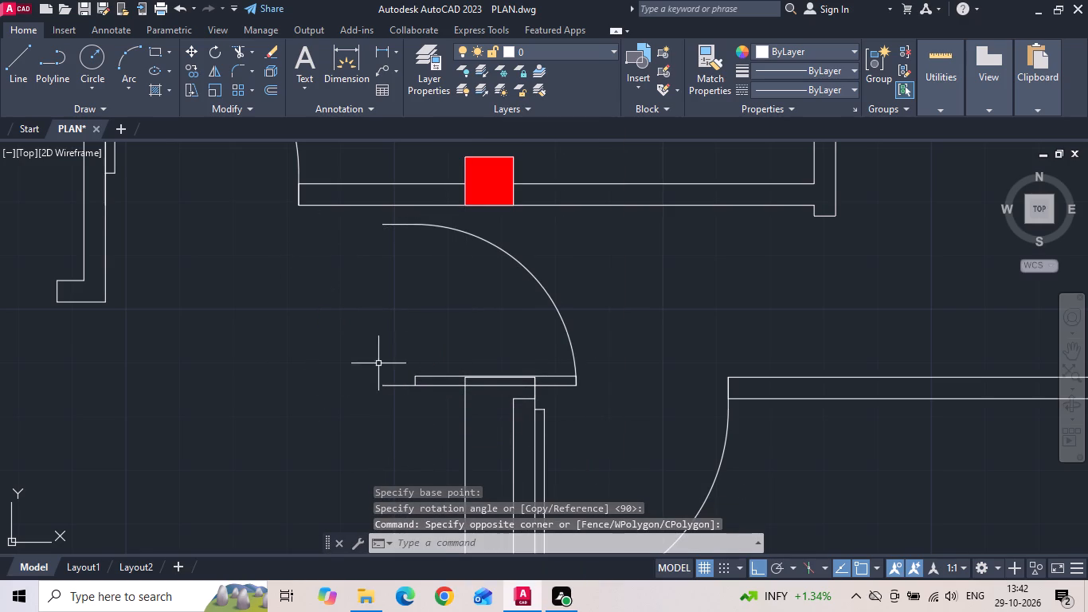
click(399, 372)
click(360, 407)
right_click(333, 315)
click(349, 295)
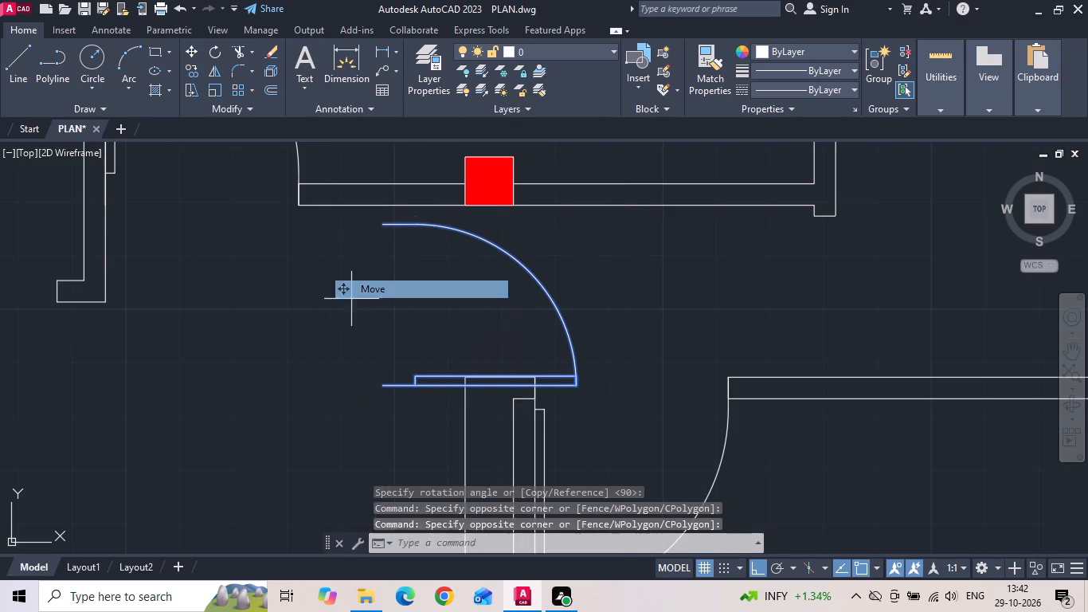
click(385, 386)
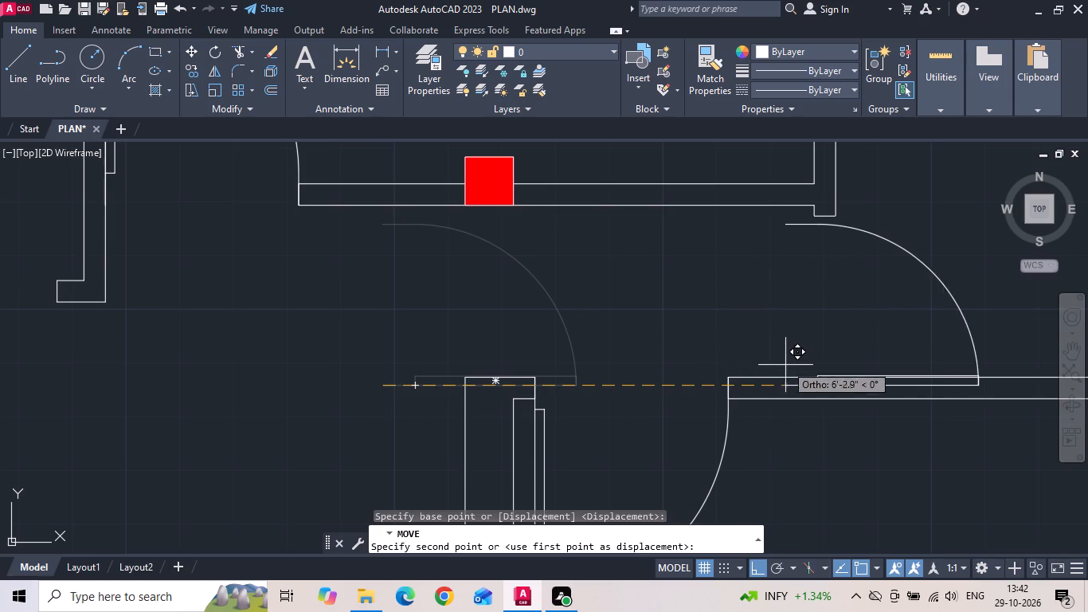
click(811, 374)
Move the toilet door by its arc-side jamb end onto the lower end corner of the lower unit's toilet wall.
scroll(874, 188, up, 1)
drag(875, 209, 867, 267)
click(859, 281)
right_click(858, 282)
click(877, 288)
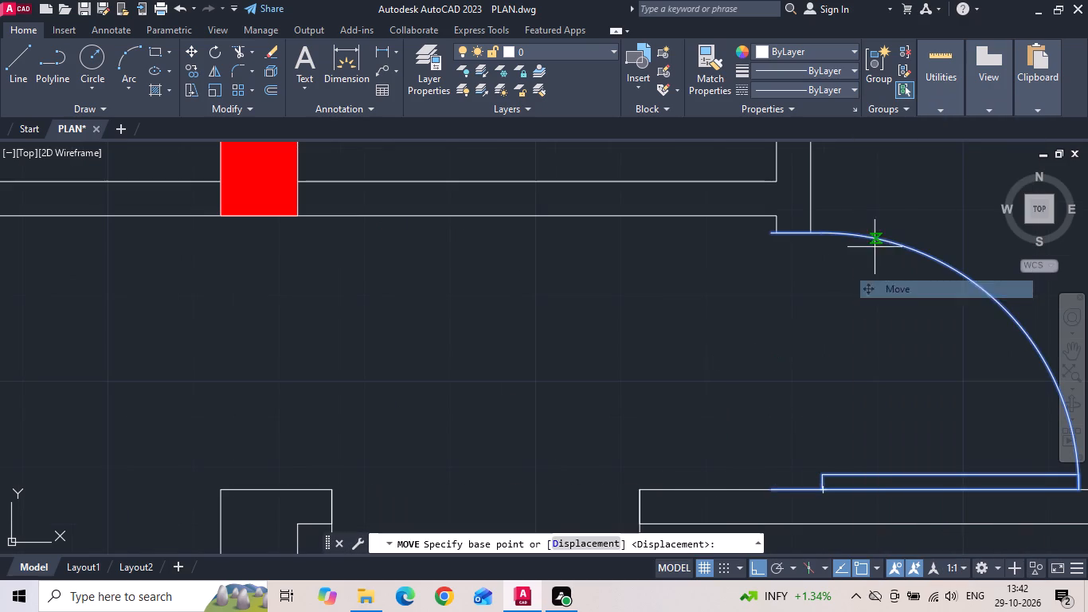
scroll(890, 198, up, 3)
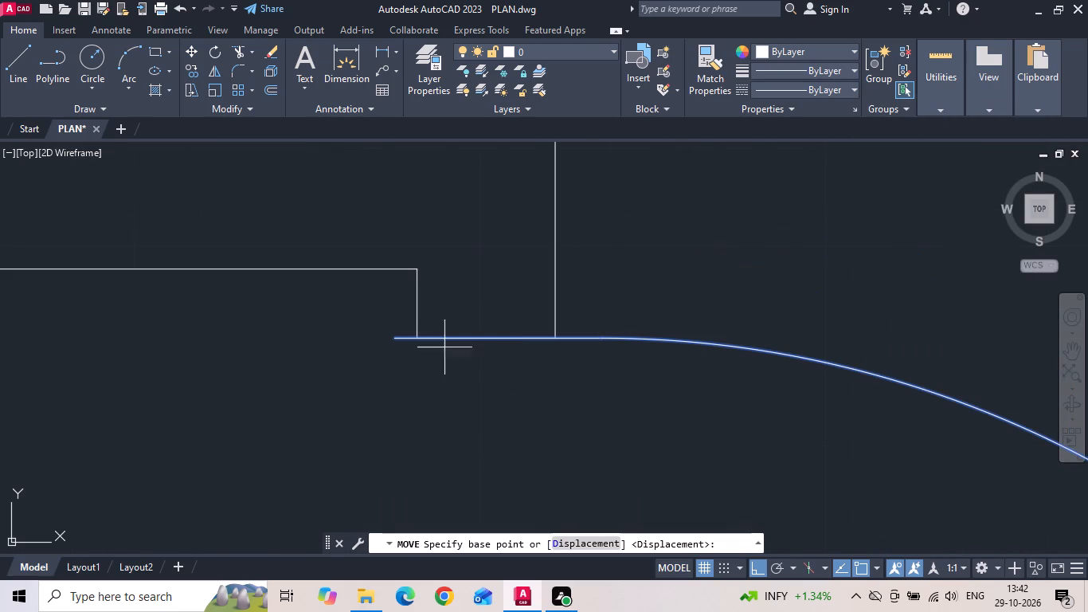
click(394, 340)
click(422, 339)
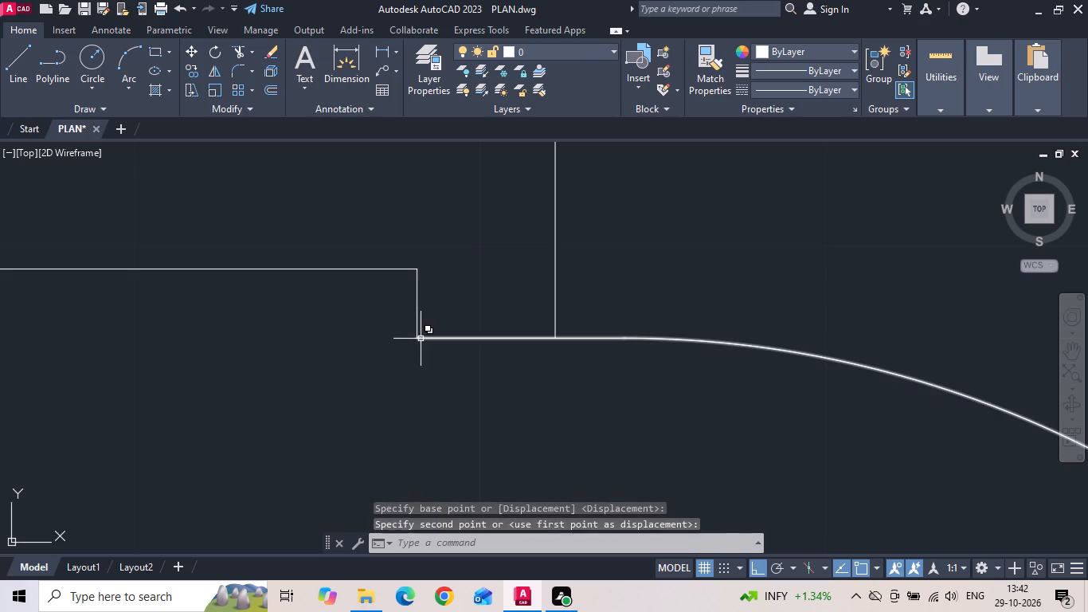
drag(879, 310, 824, 387)
click(819, 387)
scroll(398, 331, up, 2)
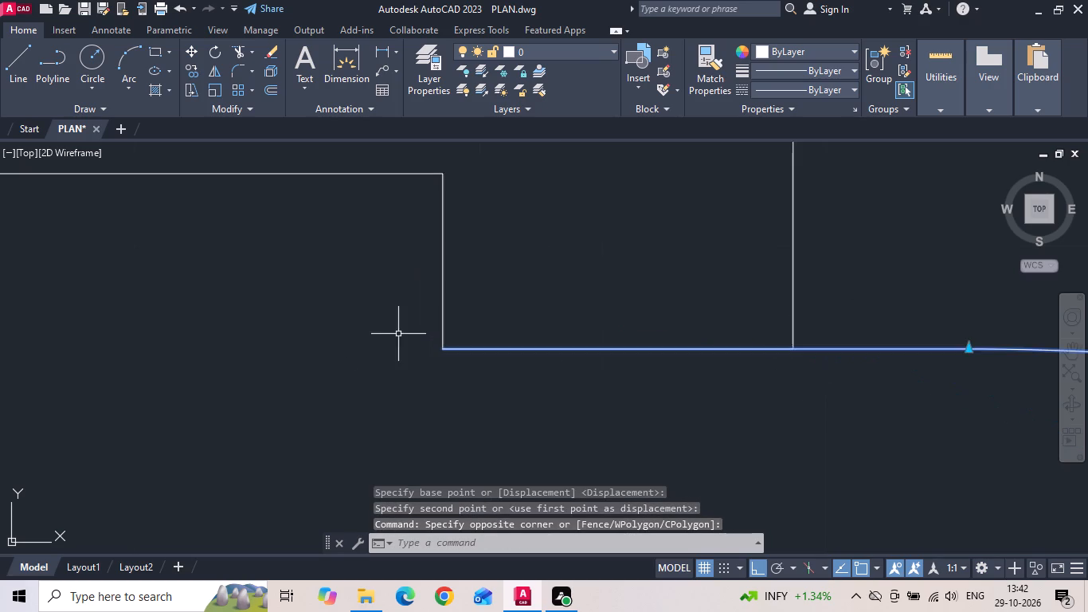
scroll(399, 336, up, 2)
scroll(422, 343, down, 6)
key(Escape)
scroll(460, 308, down, 3)
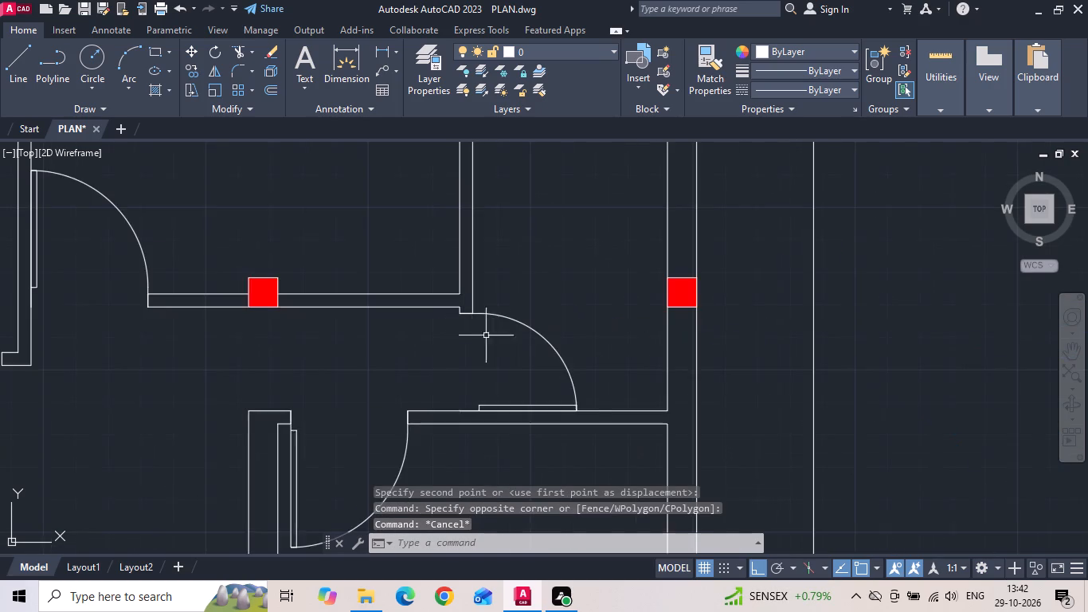
Save the drawing.
scroll(529, 344, down, 3)
middle_drag(527, 363, 672, 324)
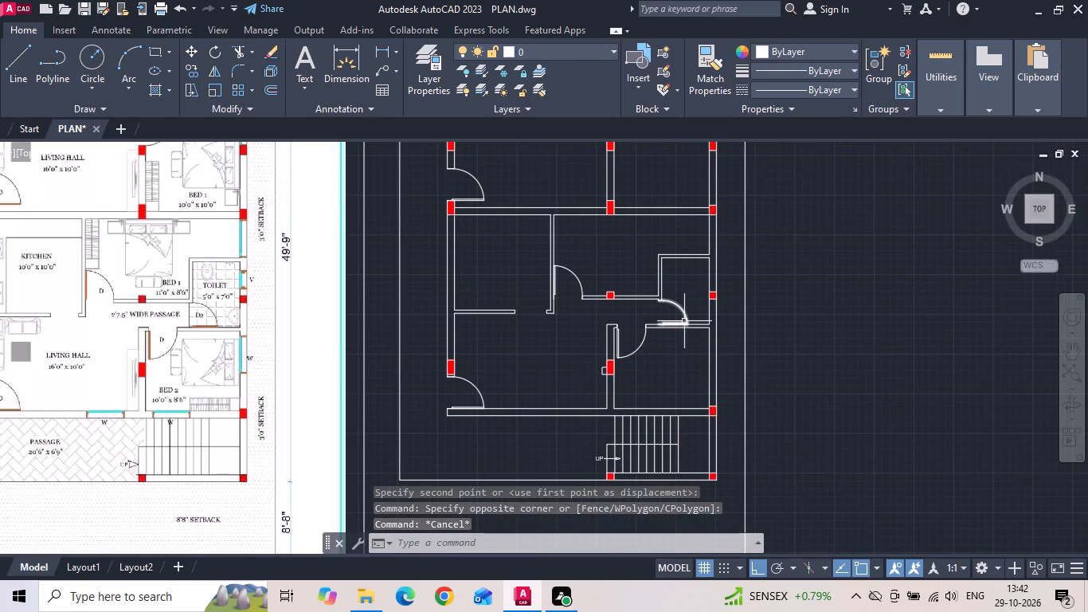
scroll(685, 320, down, 1)
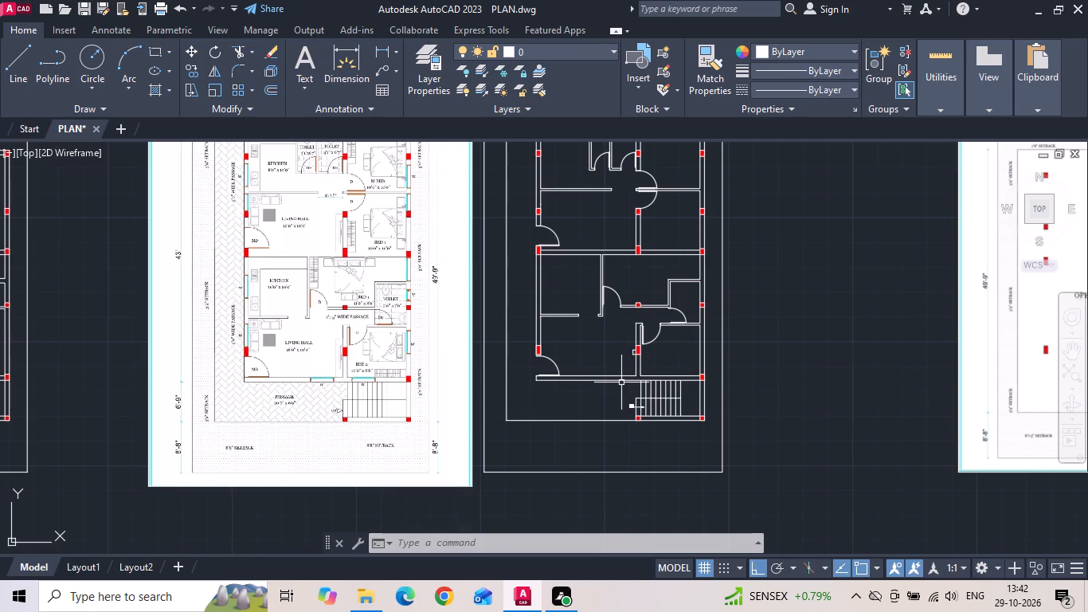
key(ctrl+s)
key(ctrl+s)
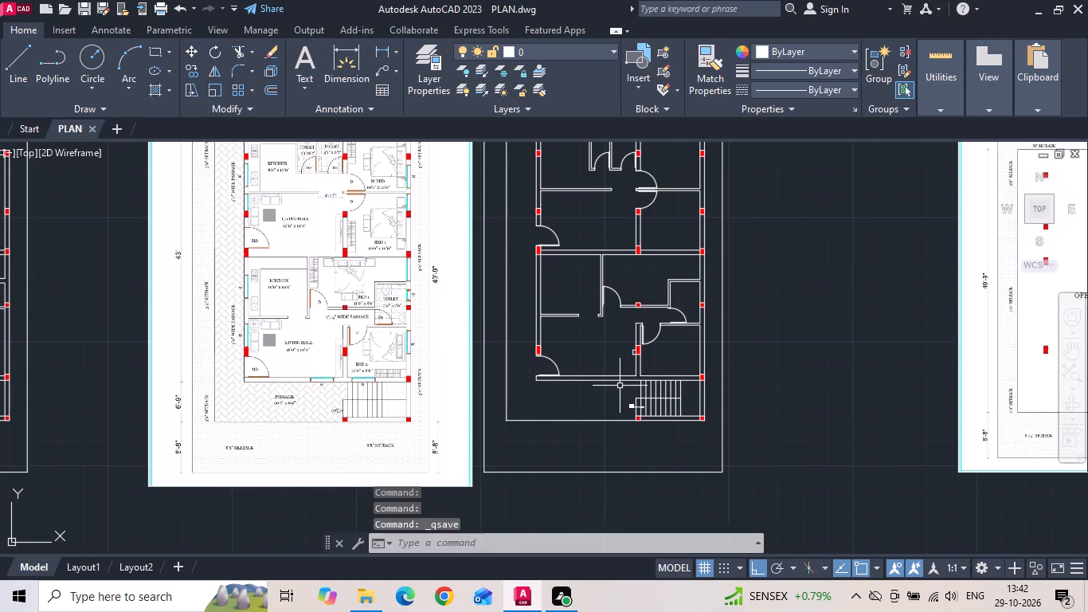
Place a multiline text box in the first plan's living hall and set its text height to 6".
scroll(636, 262, down, 3)
scroll(491, 343, up, 1)
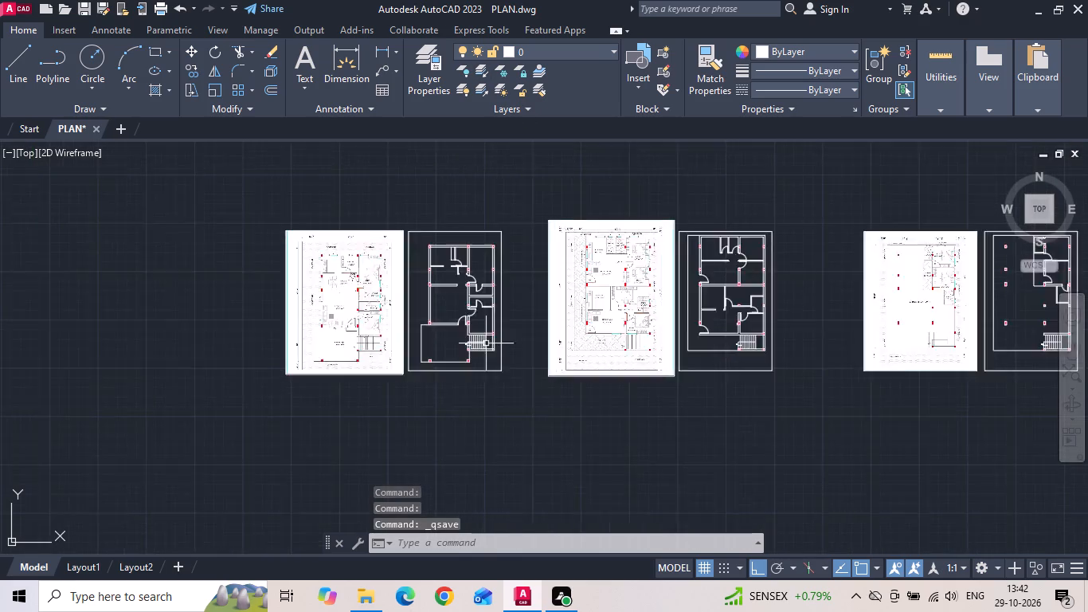
scroll(474, 343, up, 1)
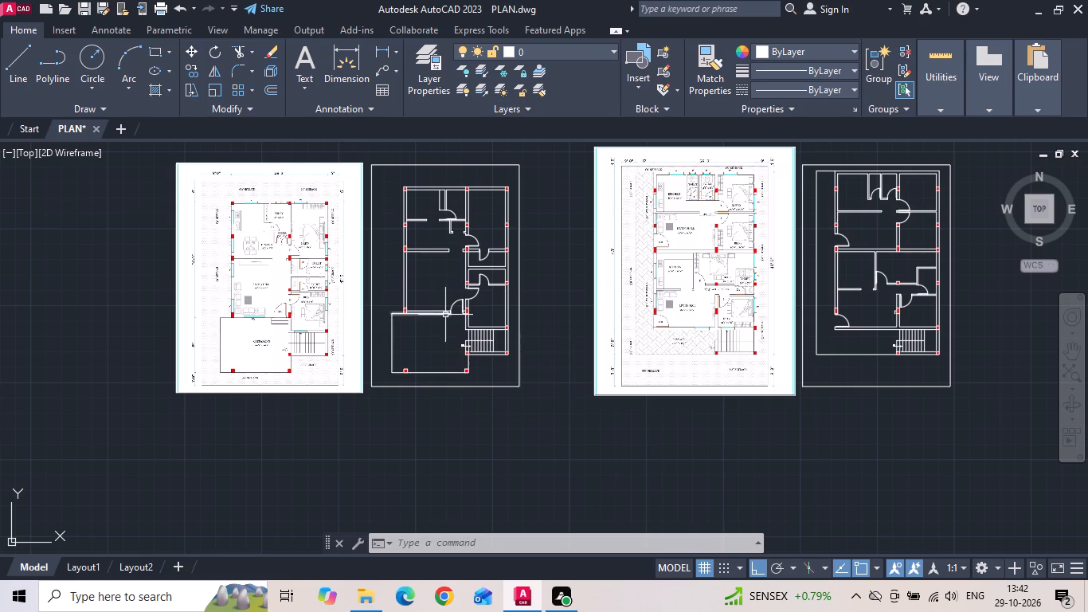
scroll(445, 309, up, 1)
middle_drag(413, 271, 439, 315)
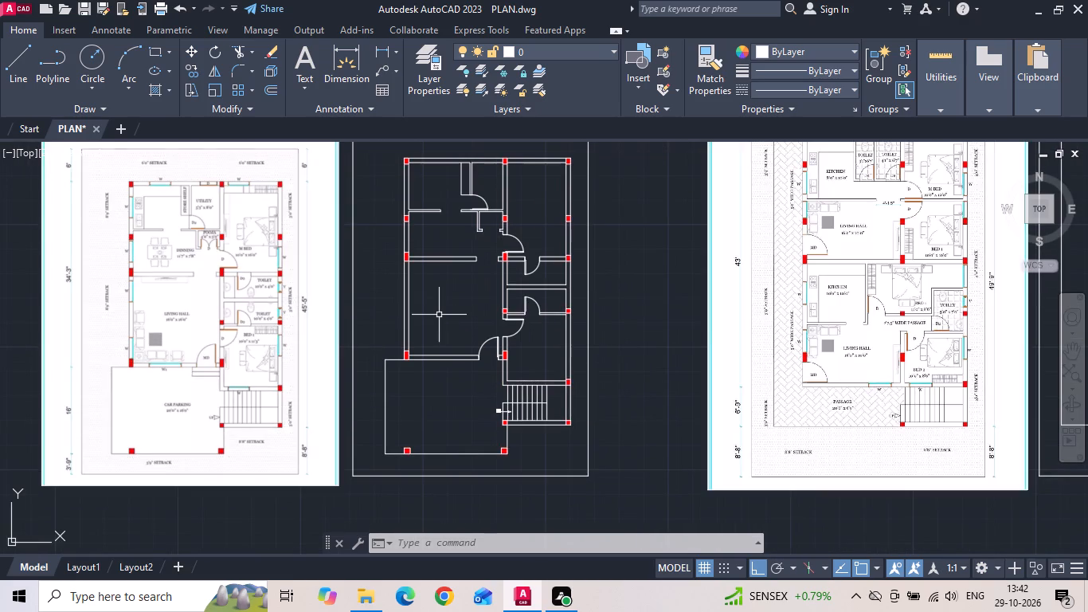
text(MTEXT)
key(space)
scroll(140, 277, up, 2)
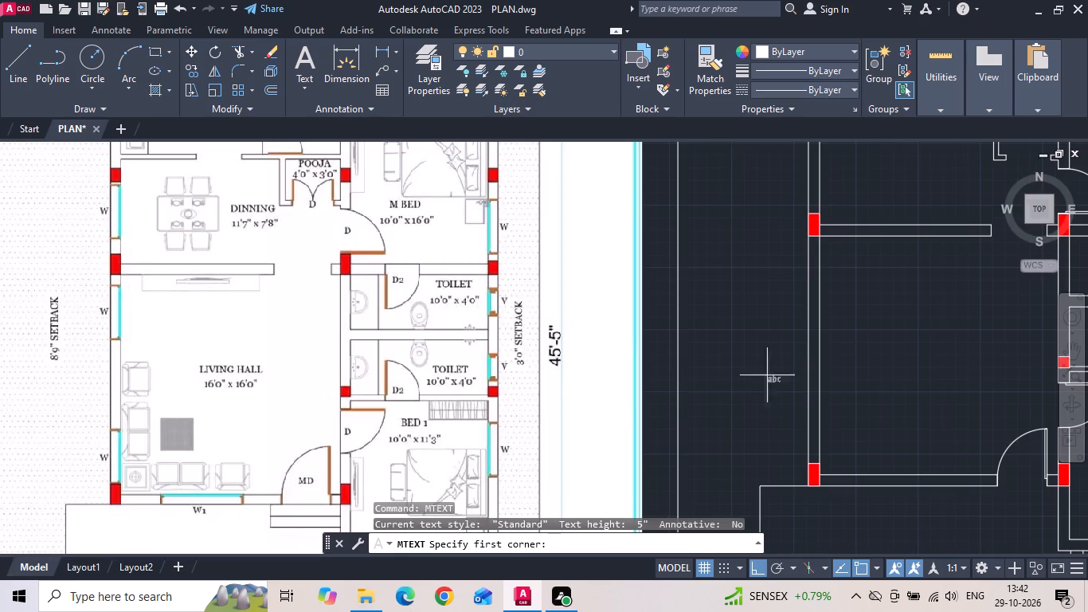
middle_drag(789, 328, 656, 275)
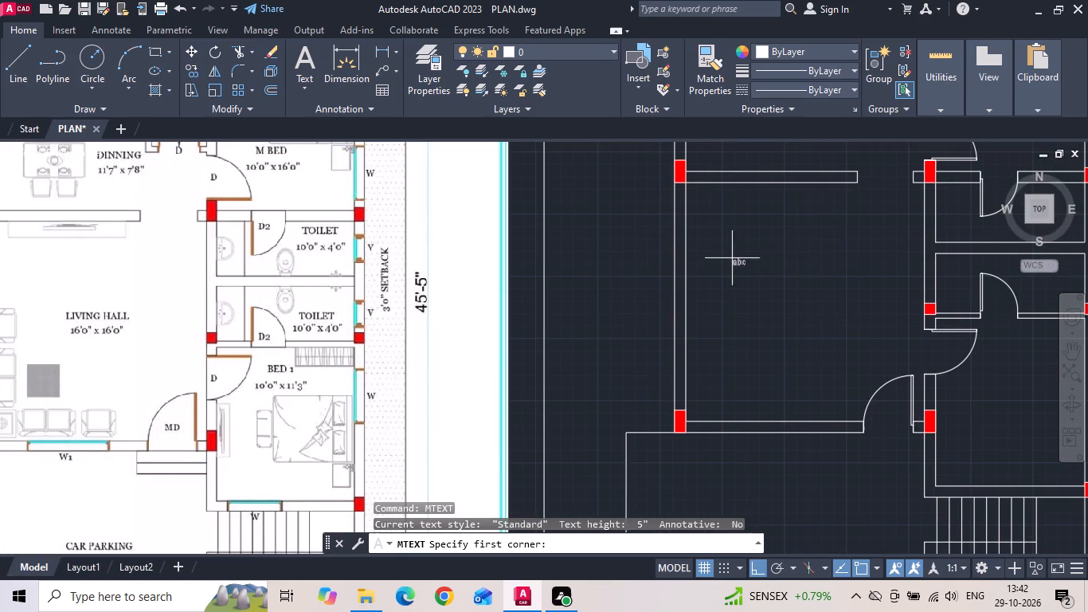
drag(741, 245, 759, 280)
click(862, 304)
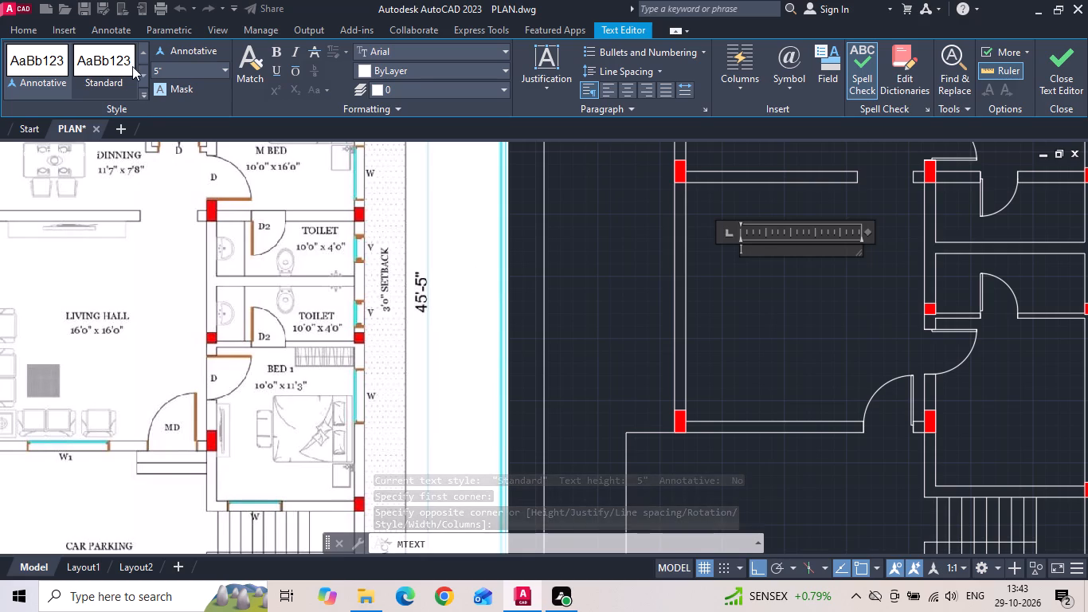
click(189, 71)
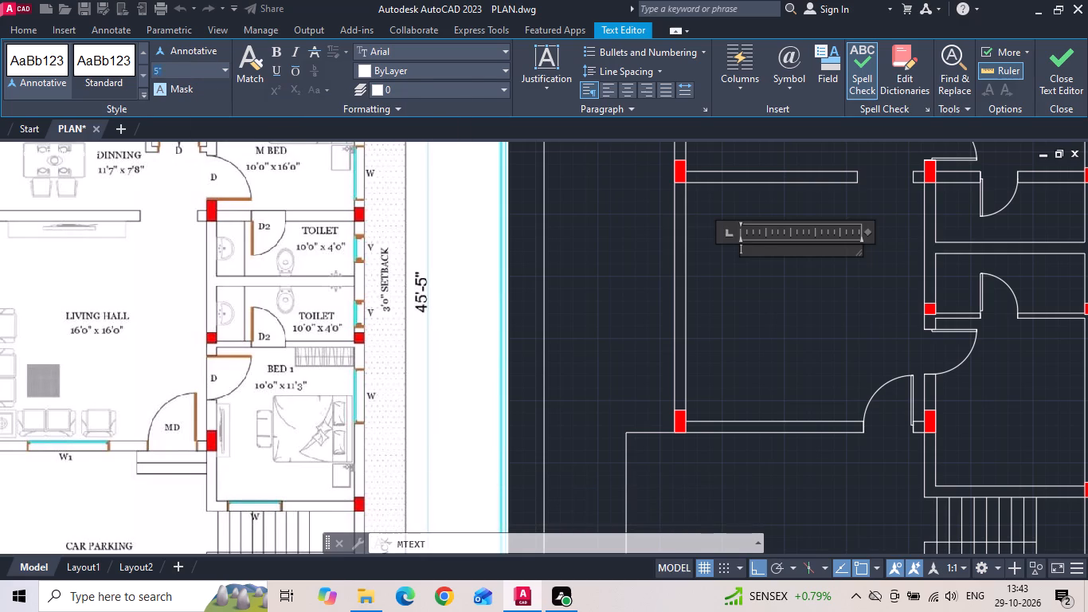
key(6)
key(shift+quotedbl)
key(Return)
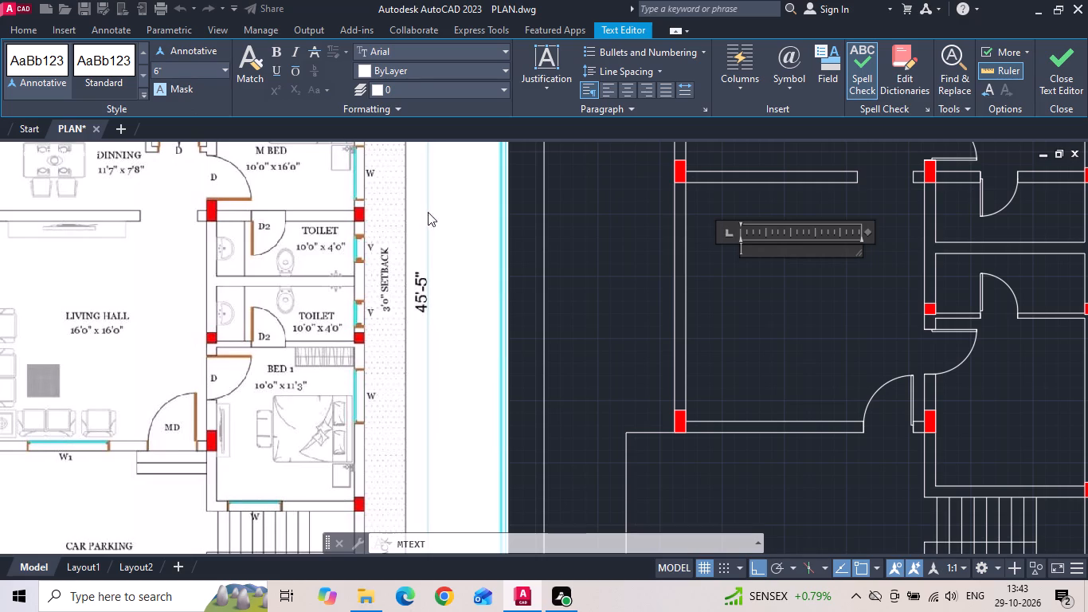
Write the room label LIVING HALL with 16'0"X16'0" on the line below it.
text(LIVING)
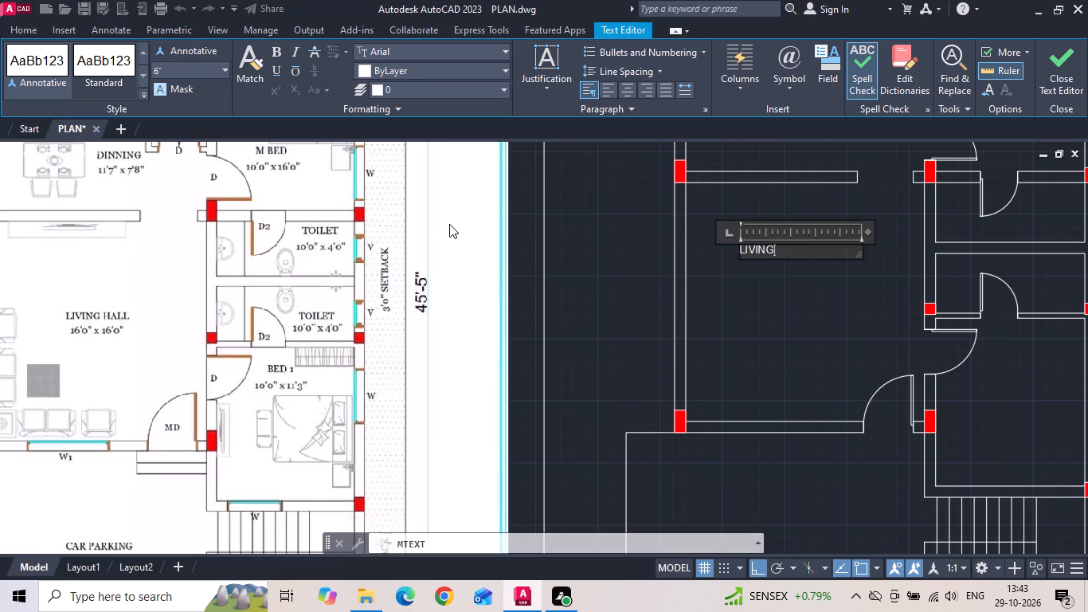
key(space)
text(HALL)
key(Return)
text(16'0)
text("X16'0)
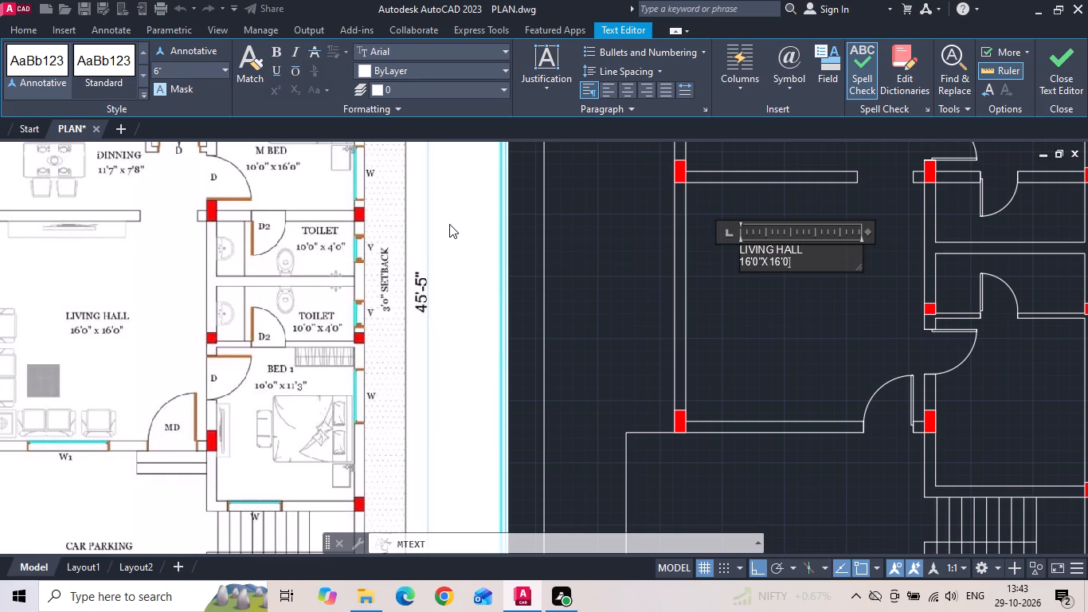
key(shift+quotedbl)
key(Return)
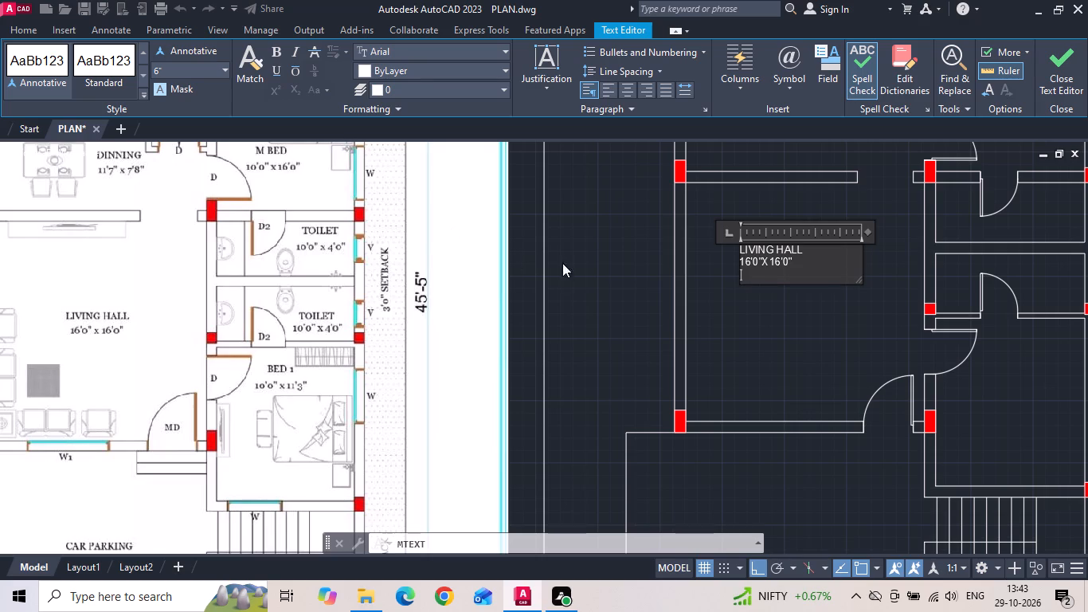
click(769, 351)
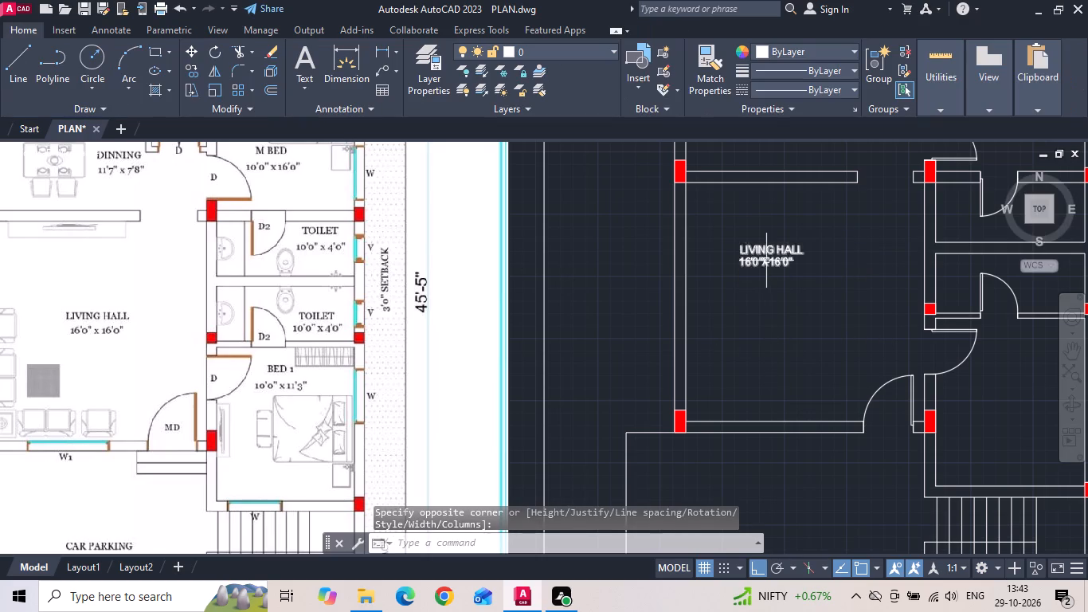
Move the living hall label down and then about 2' to the right, towards the centre of the room.
click(766, 261)
right_click(766, 260)
click(787, 292)
drag(769, 359, 769, 394)
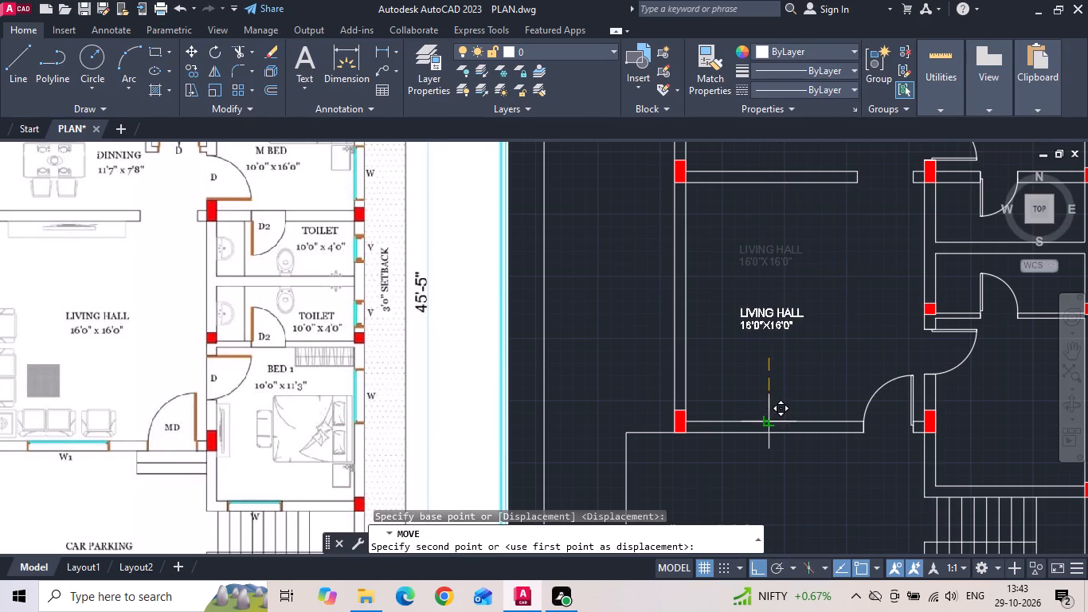
click(774, 390)
click(789, 318)
click(776, 284)
right_click(776, 284)
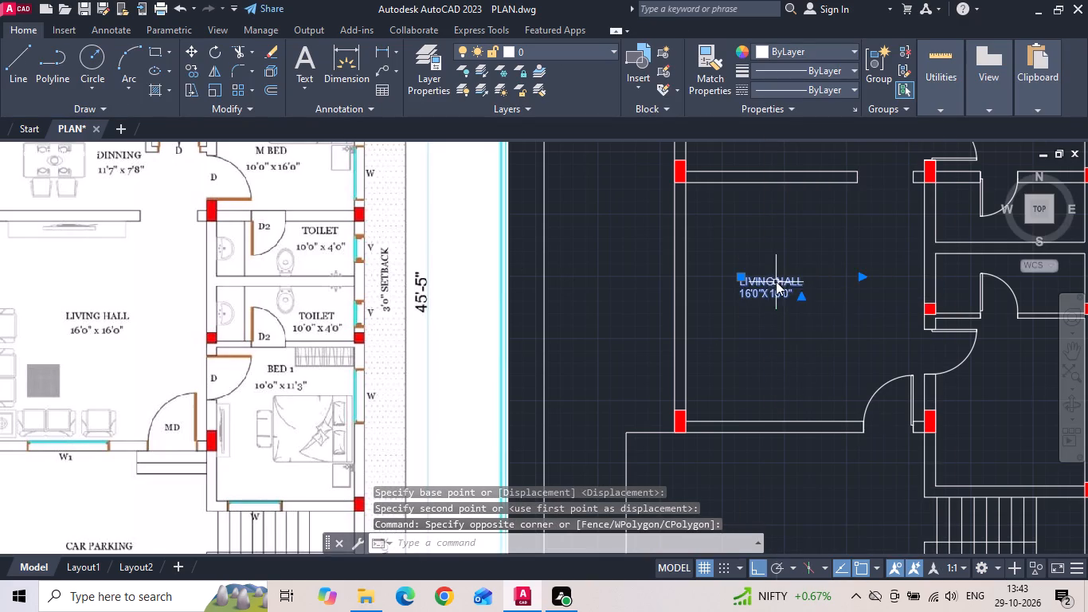
click(812, 294)
click(781, 341)
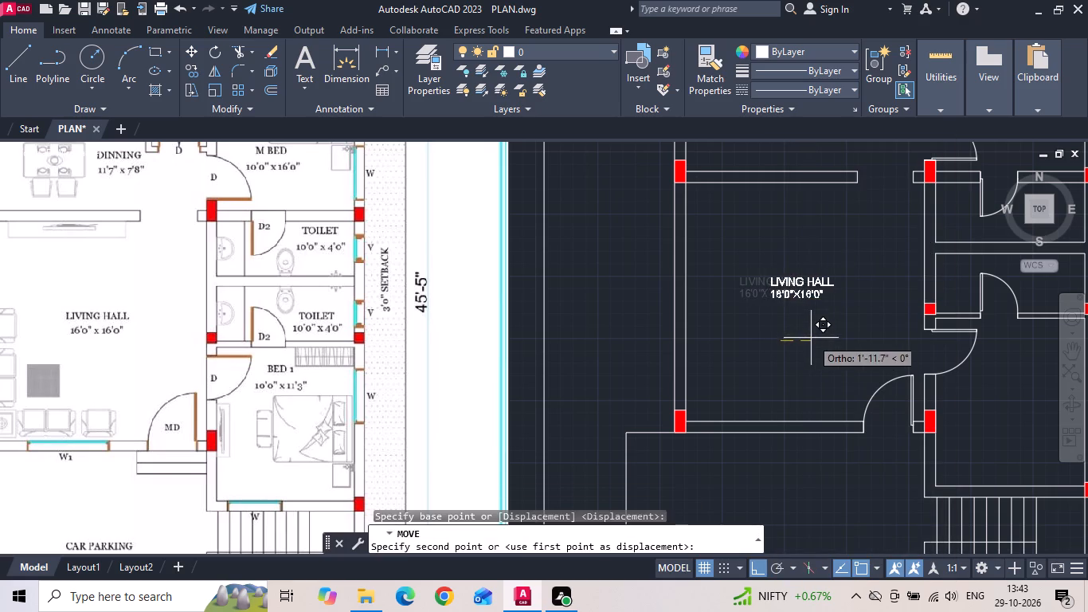
click(811, 338)
click(805, 296)
right_click(802, 287)
key(Escape)
Check the living hall's clear depth and width with temporary linear dimensions, leaving none of them in the drawing.
middle_drag(764, 297, 591, 293)
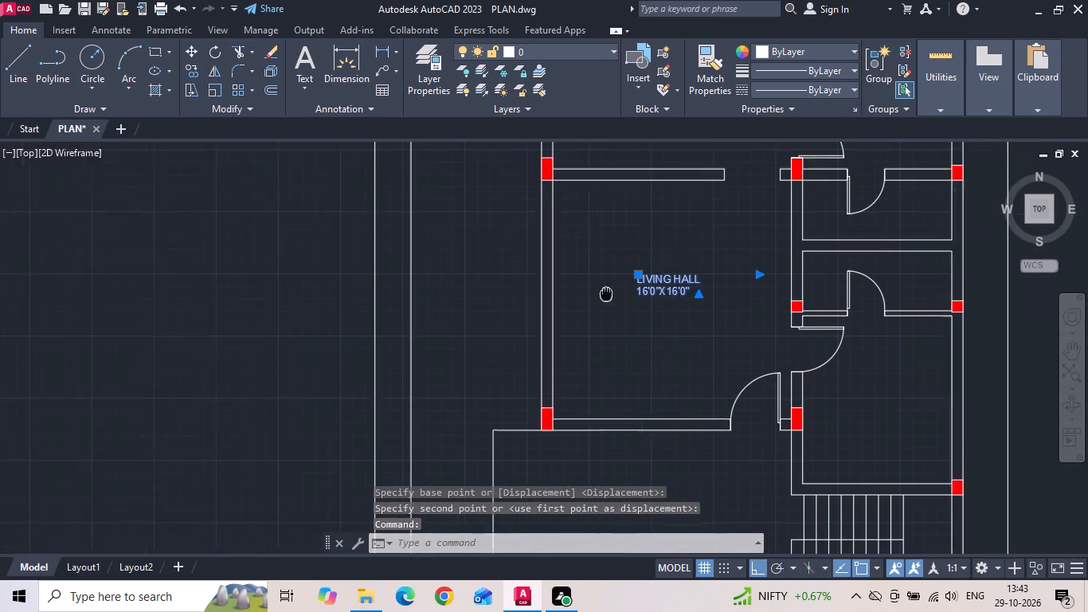
middle_drag(591, 293, 585, 293)
click(382, 55)
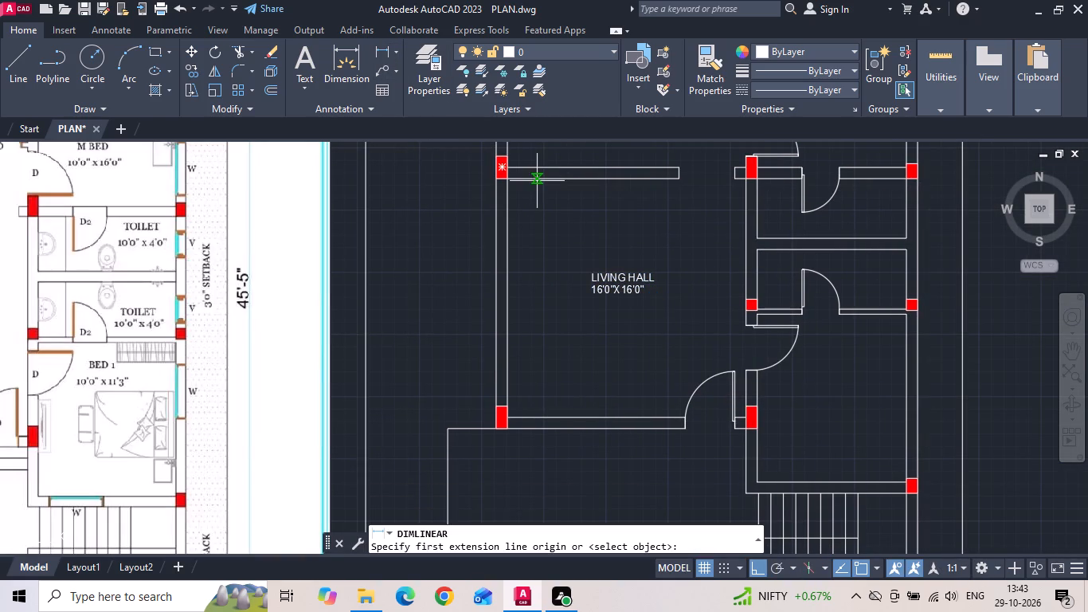
drag(537, 181, 540, 203)
drag(542, 418, 540, 410)
click(532, 373)
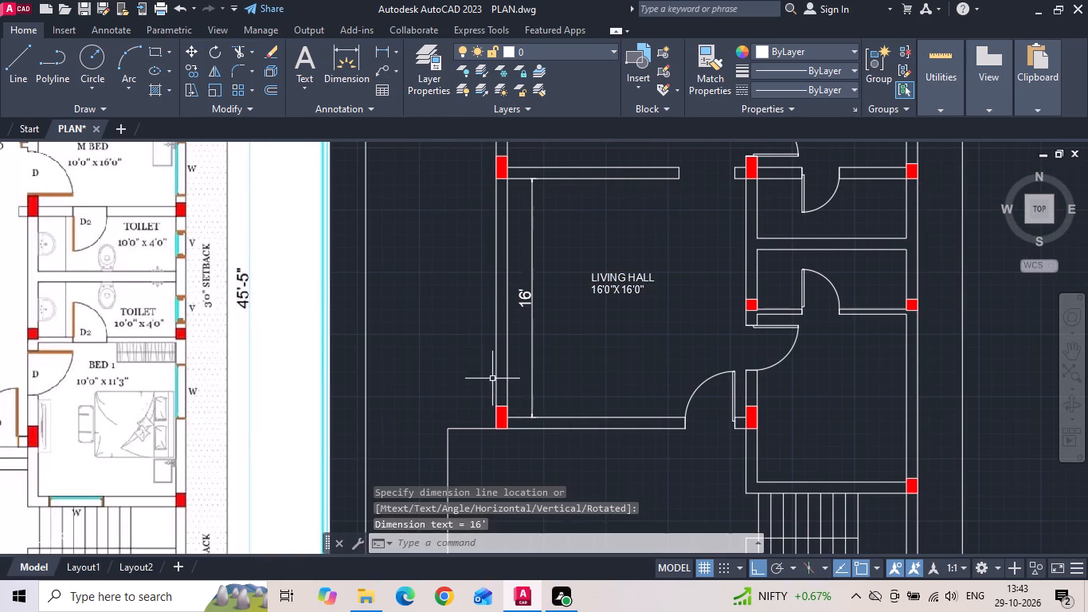
key(space)
click(507, 373)
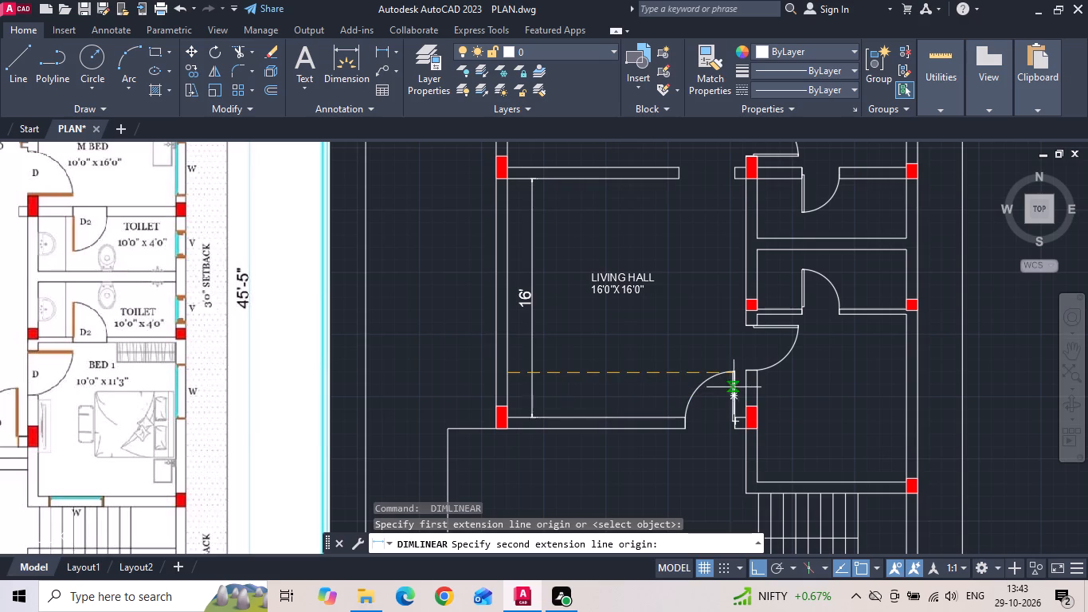
click(749, 379)
key(Escape)
drag(559, 398, 550, 382)
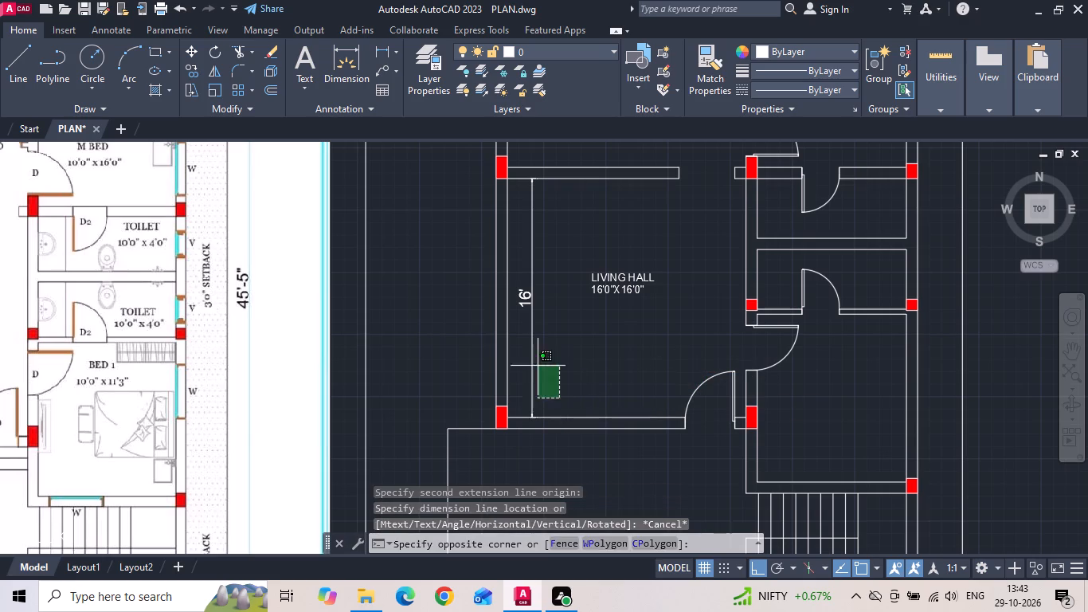
click(522, 338)
key(Delete)
Copy the LIVING HALL label straight down to a spot near the hall's lower wall.
click(639, 278)
right_click(639, 278)
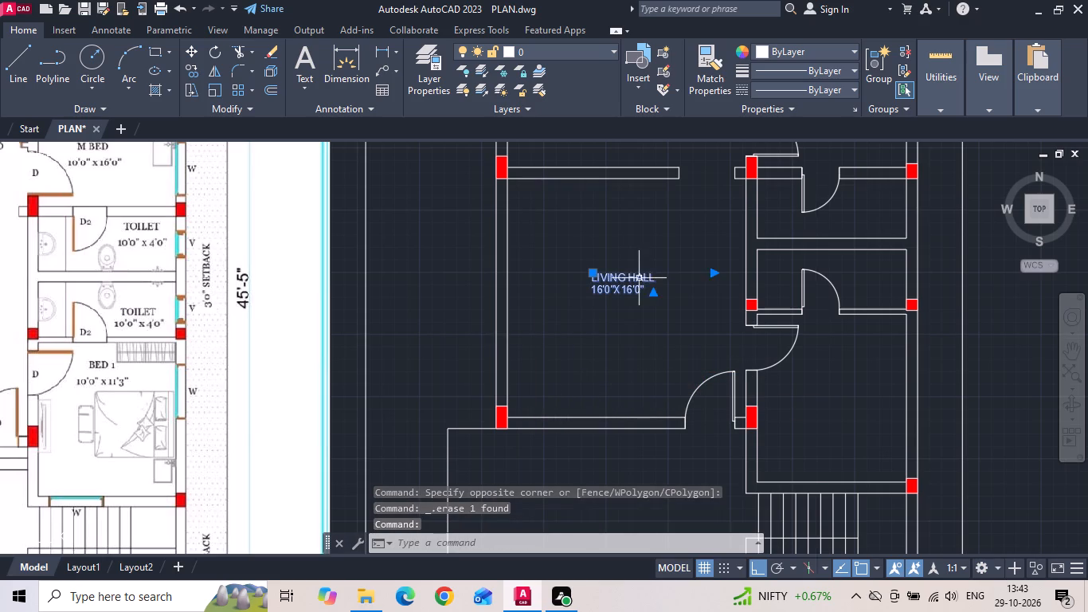
click(691, 312)
drag(629, 300, 631, 327)
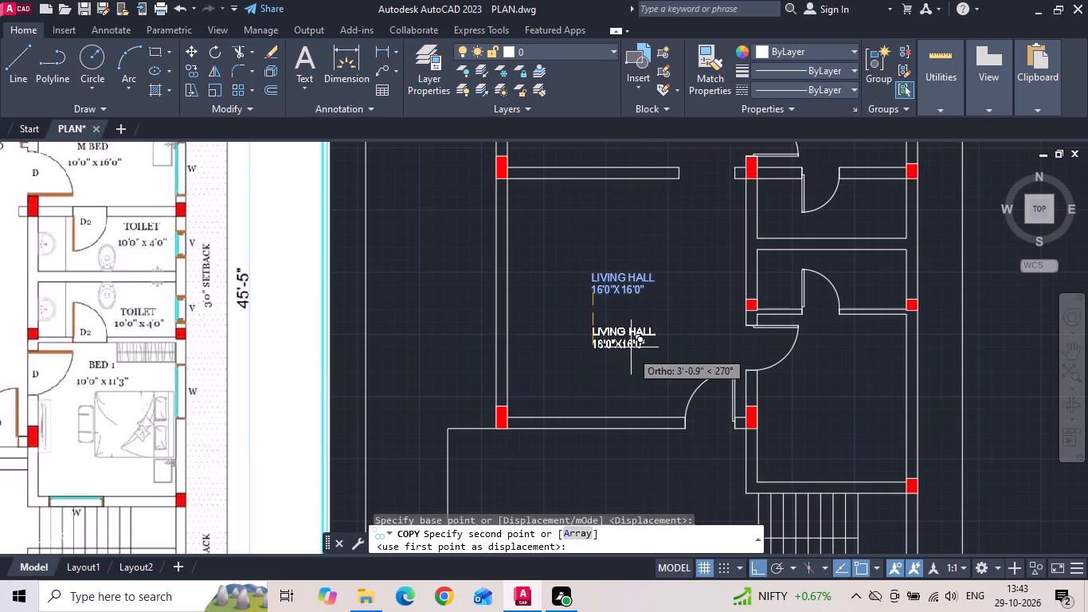
click(625, 390)
key(Escape)
Move the copied label across into the bedroom above the stairs, then down about 1' towards the room's centre.
click(624, 381)
right_click(623, 378)
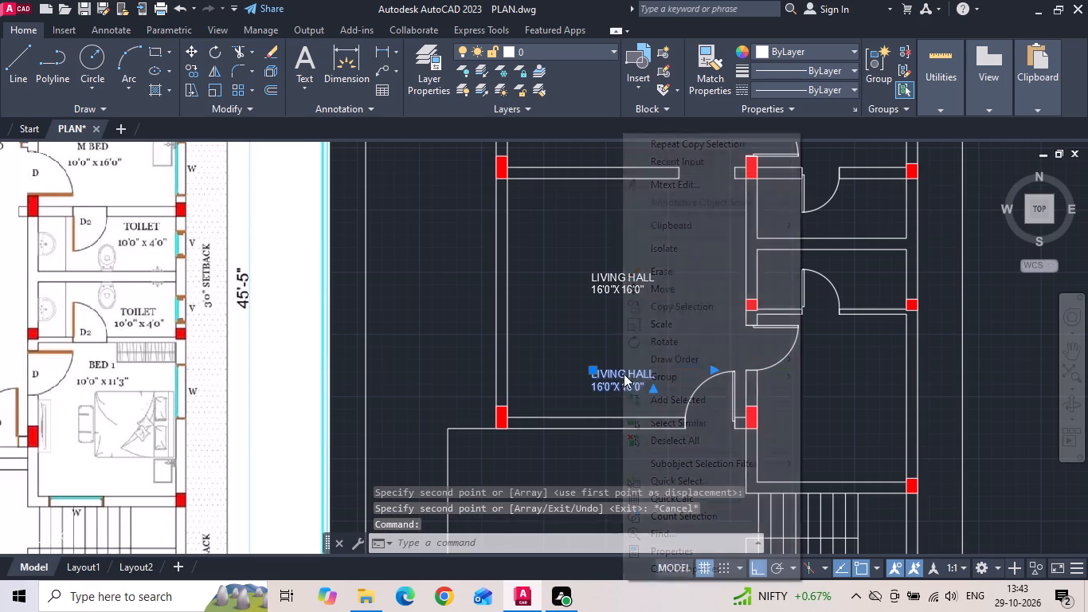
click(656, 290)
click(623, 375)
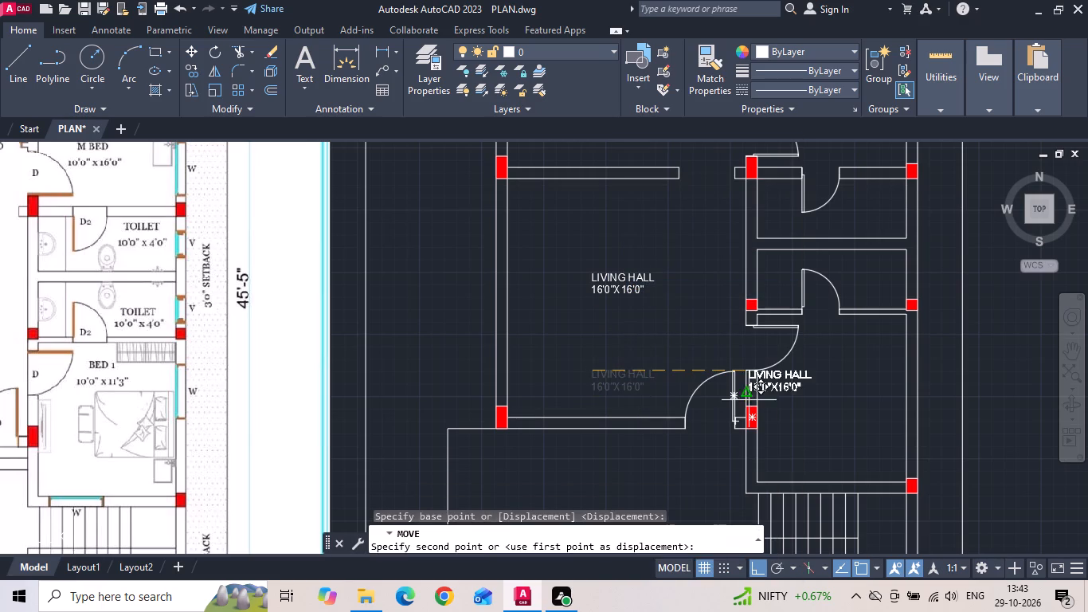
click(806, 410)
key(Escape)
click(827, 381)
right_click(827, 381)
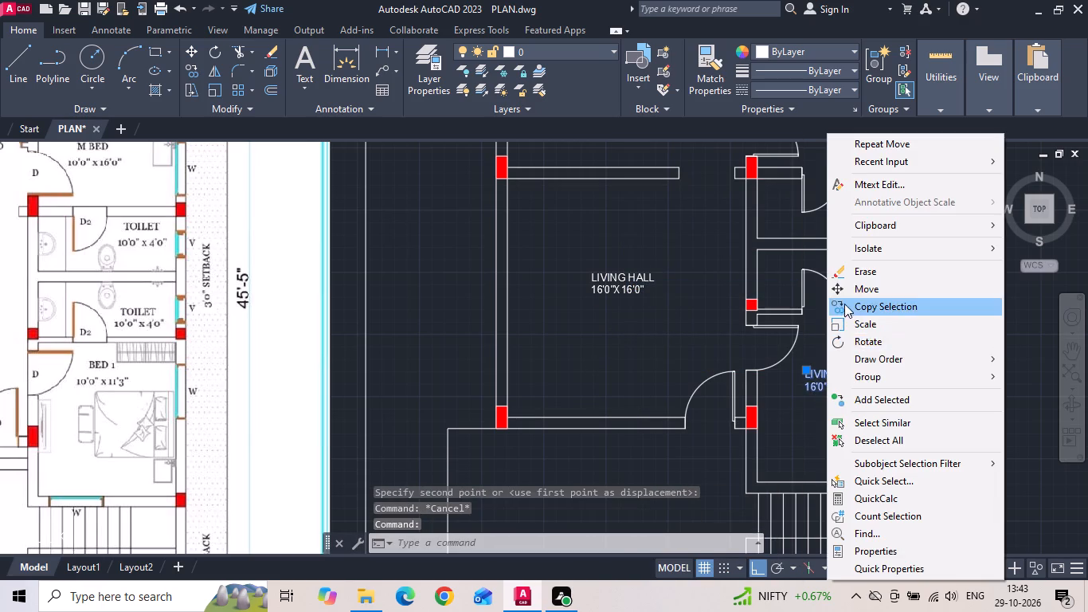
click(847, 296)
middle_drag(818, 393, 614, 333)
drag(617, 353, 620, 363)
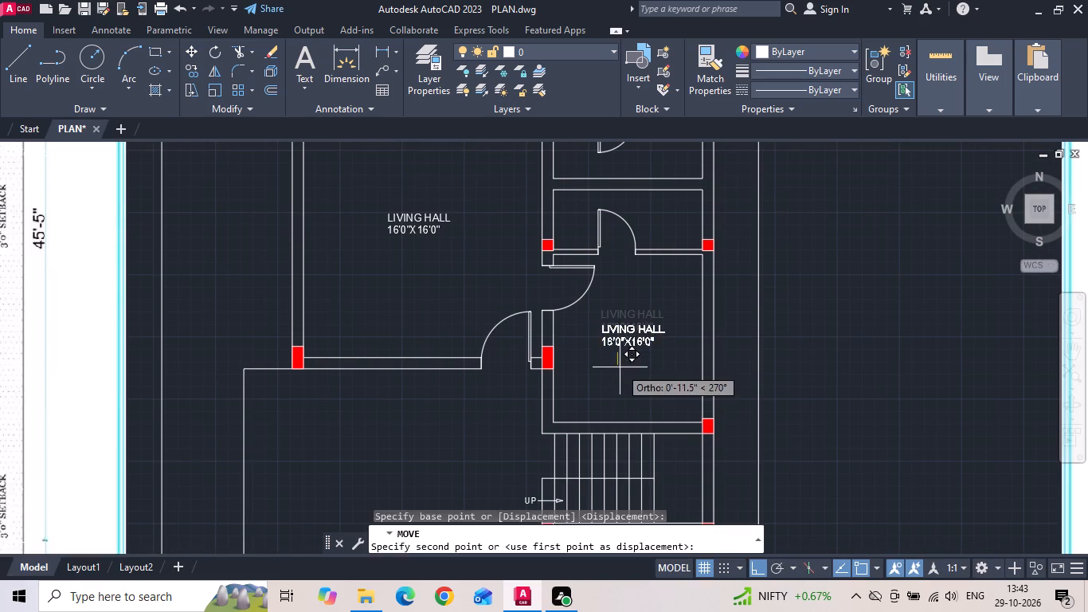
click(620, 367)
Dimension the inside width and depth of the bedroom above the stairs with two linear dimensions.
click(391, 54)
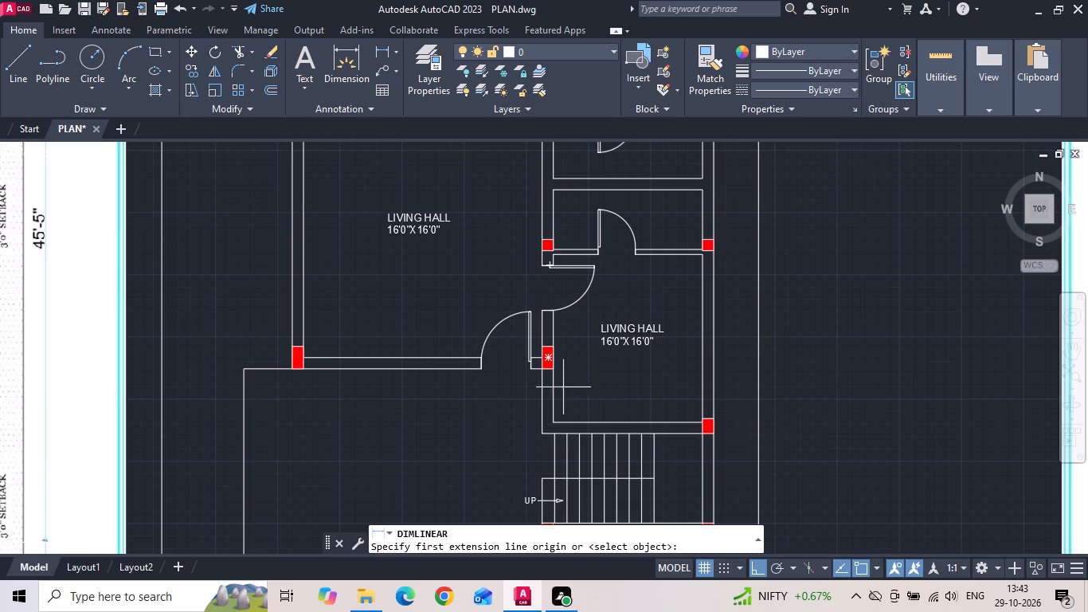
click(554, 398)
click(699, 402)
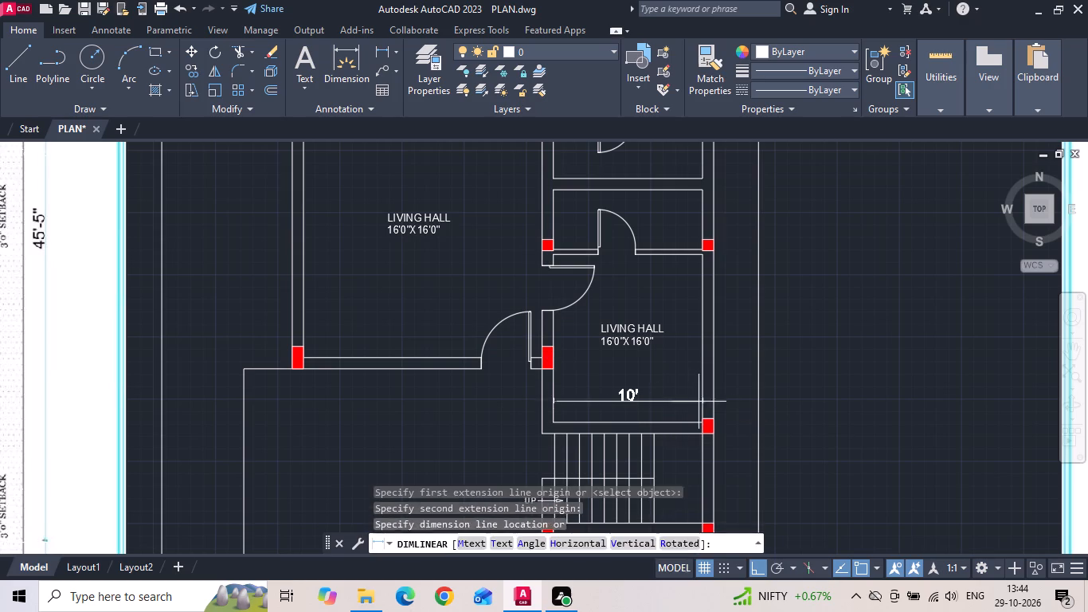
click(702, 407)
key(space)
drag(684, 426, 683, 404)
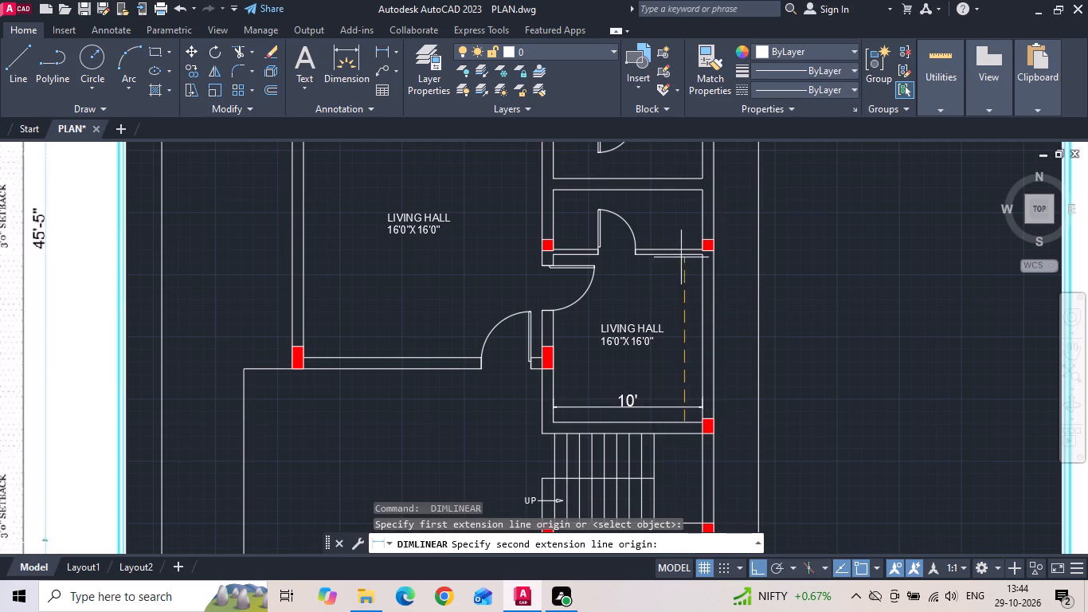
drag(682, 257, 688, 273)
click(692, 304)
Change the size line of the copied label in the bedroom above the stairs to 10'0"X11'3".
scroll(690, 347, down, 1)
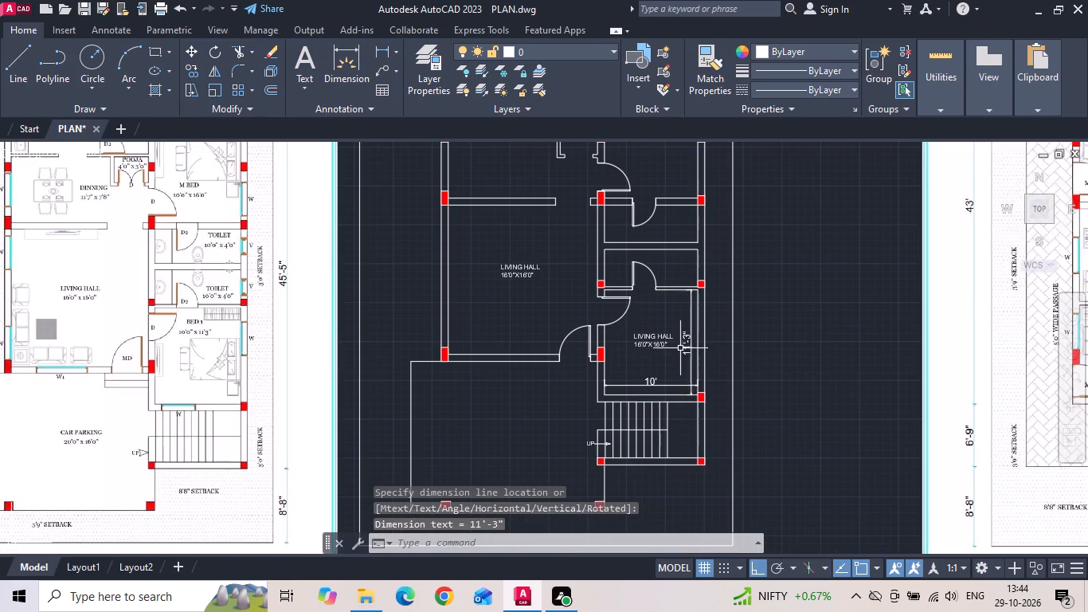
scroll(679, 342, up, 2)
double_click(625, 347)
scroll(625, 347, up, 2)
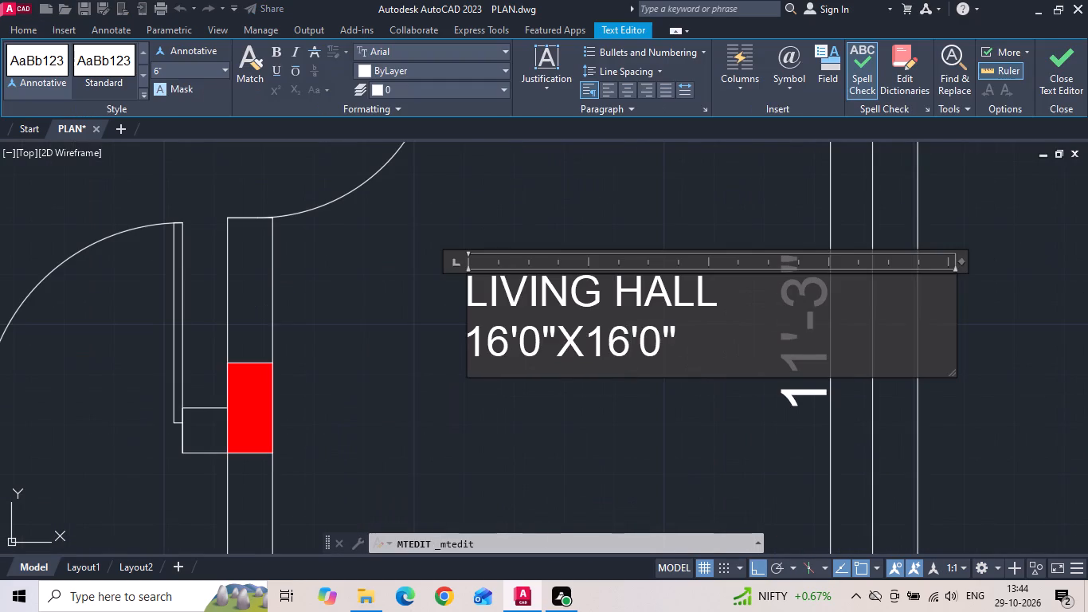
key(BackSpace)
key(1)
click(656, 358)
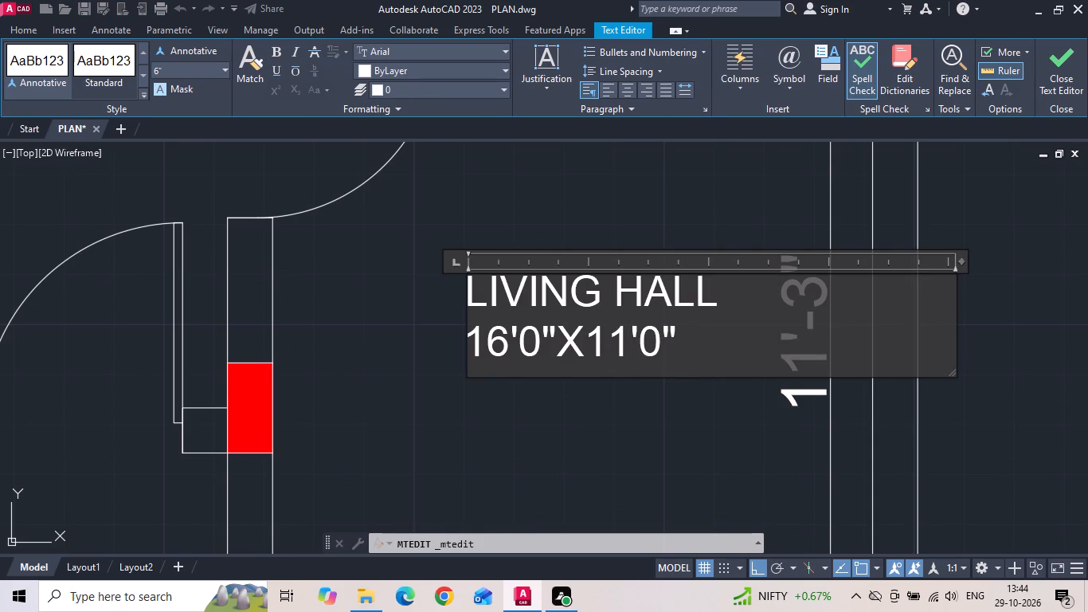
key(BackSpace)
key(3)
scroll(601, 319, down, 1)
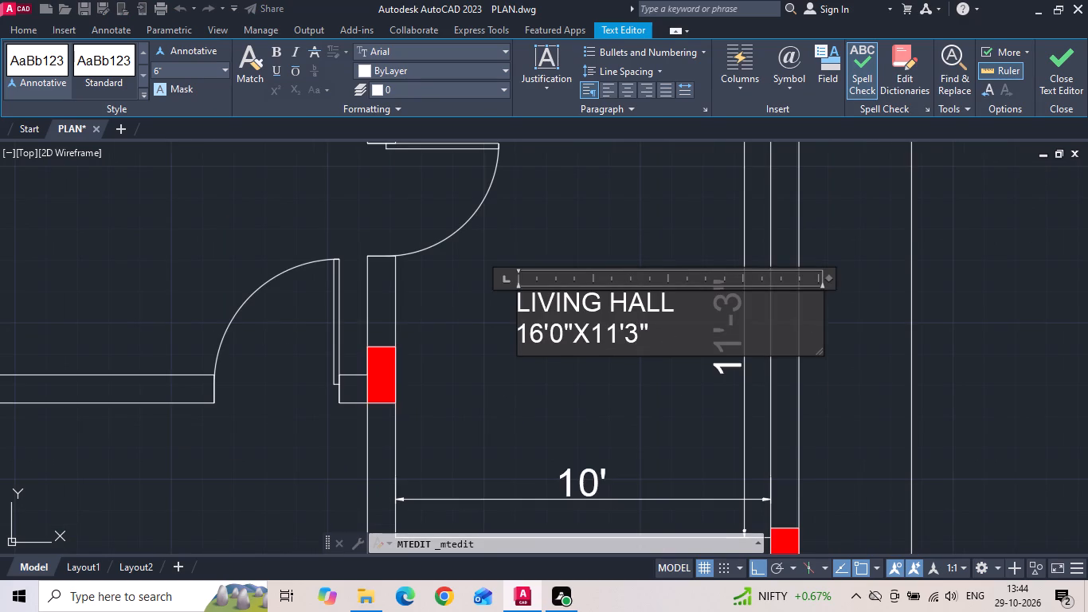
click(534, 336)
click(543, 341)
key(BackSpace)
key(0)
Replace the room name in the copied label with BEDROOM, checking against the furnished reference plan.
drag(675, 316, 443, 319)
key(BackSpace)
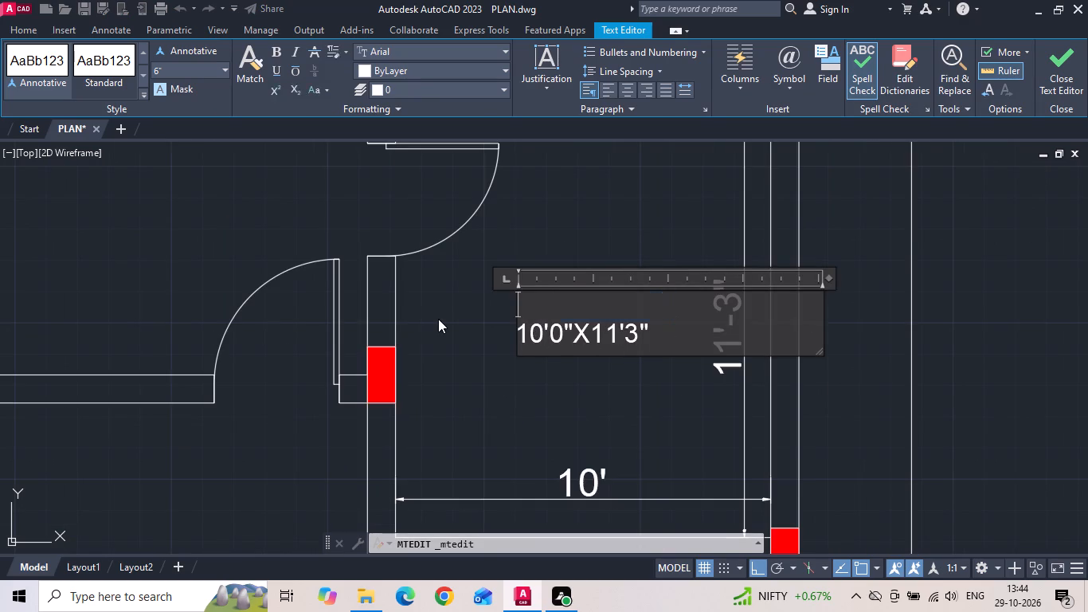
text(BEDROOM)
scroll(438, 319, down, 2)
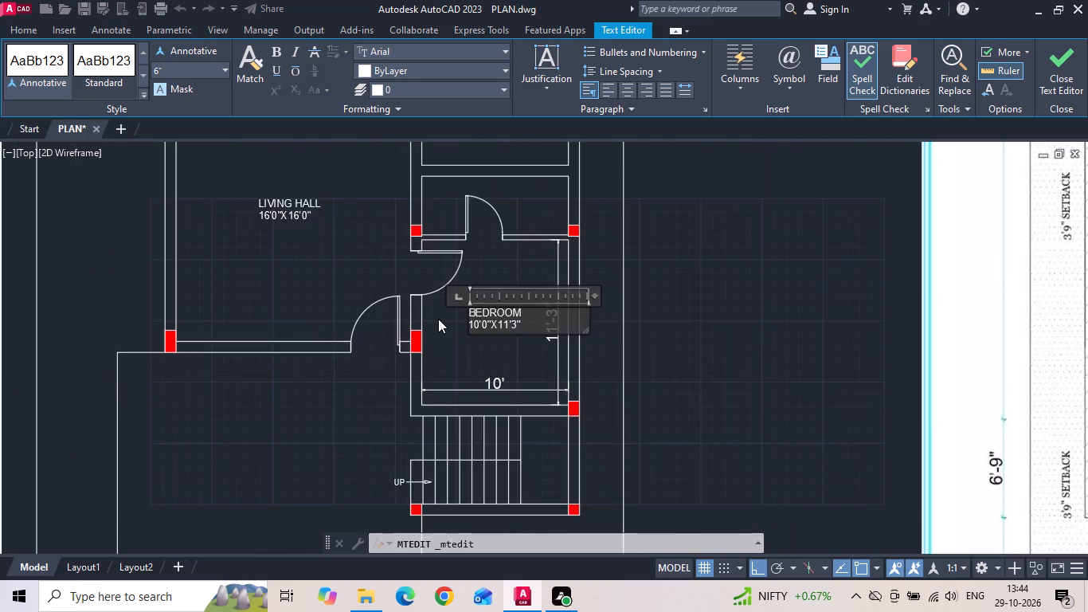
scroll(438, 319, down, 2)
scroll(216, 328, up, 2)
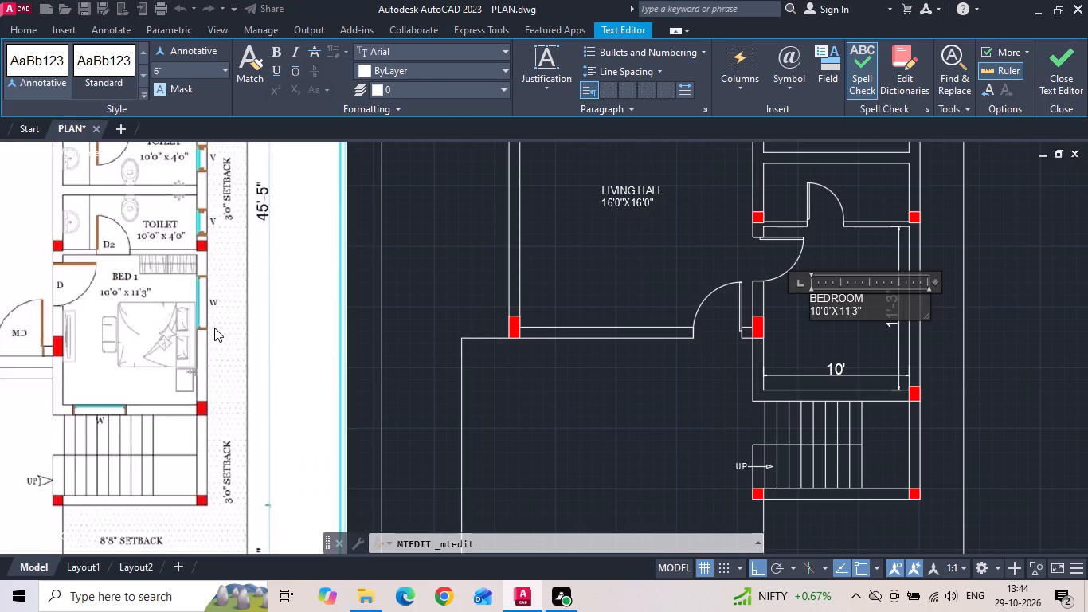
scroll(214, 328, down, 1)
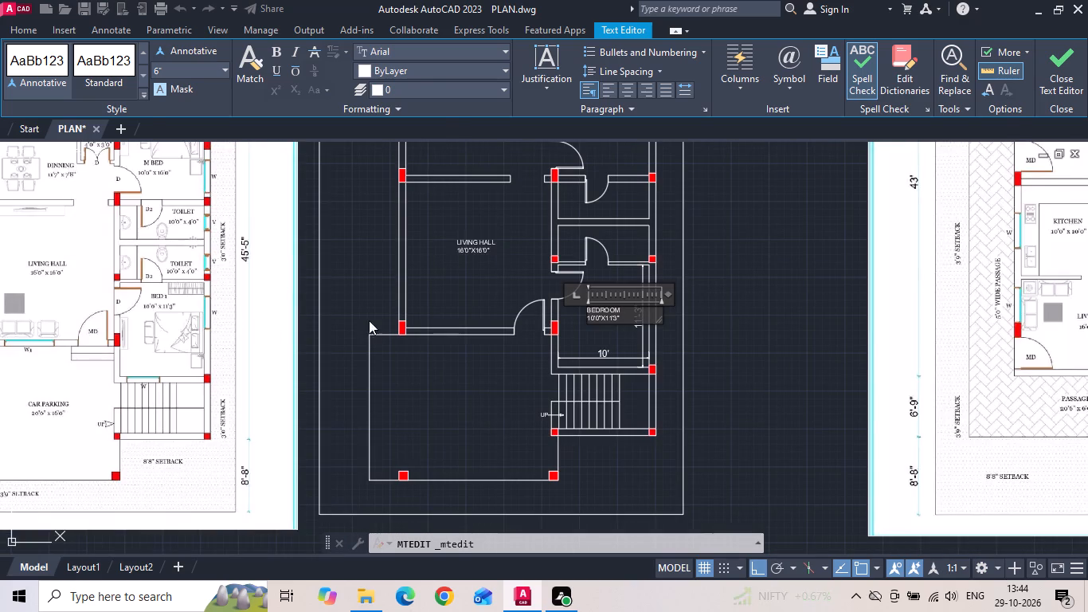
click(722, 288)
Erase the two linear dimensions inside the bedroom above the stairs.
scroll(628, 355, up, 1)
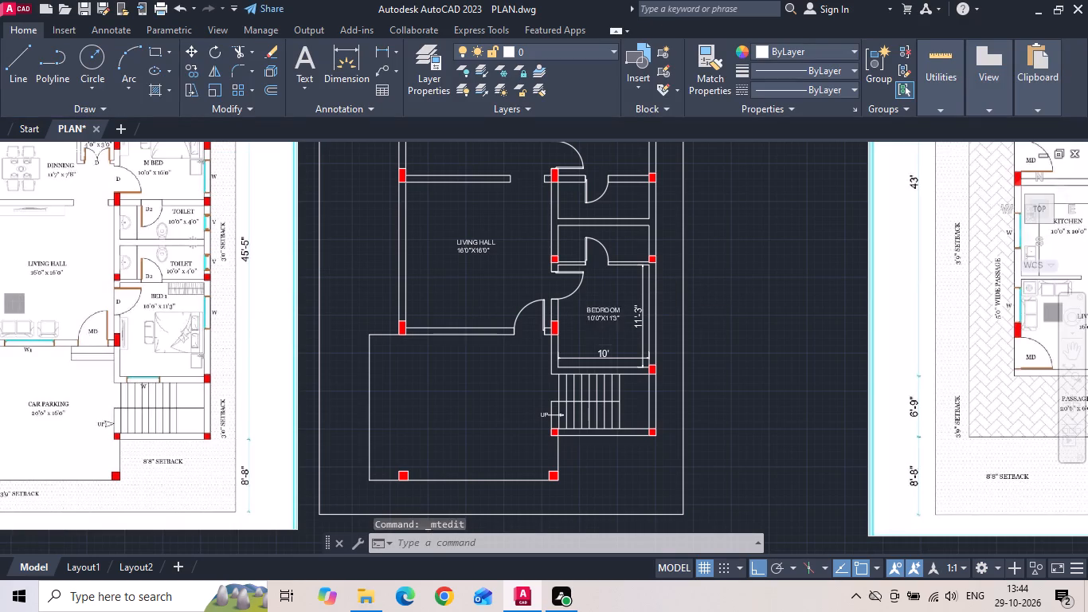
scroll(628, 355, up, 1)
drag(663, 320, 658, 342)
click(593, 378)
click(584, 351)
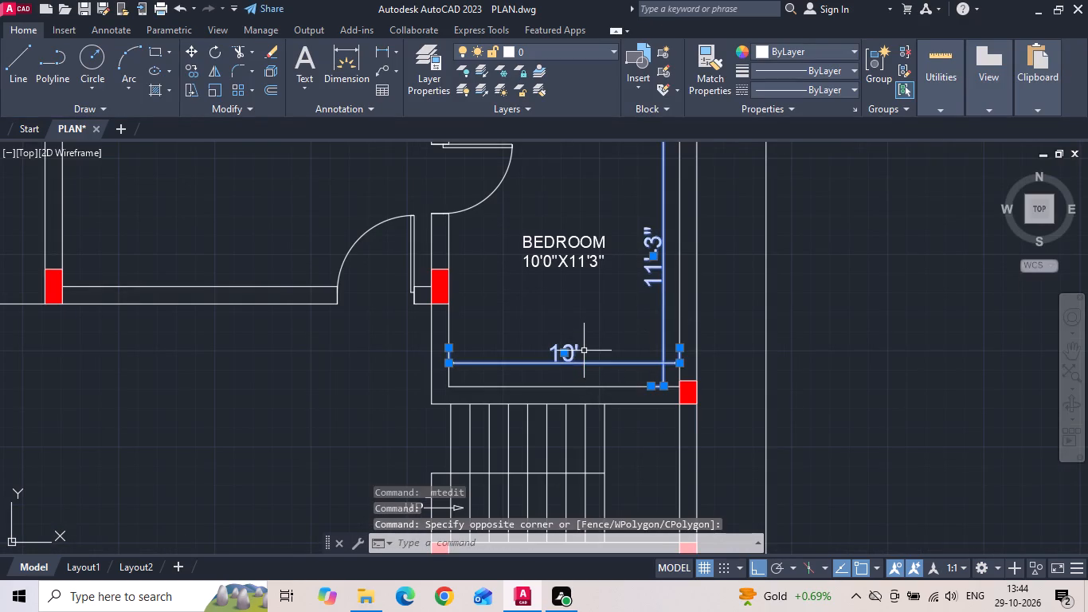
key(Delete)
Copy the BEDROOM label straight up into the master bedroom above the two toilets.
drag(577, 337, 572, 326)
click(546, 269)
click(546, 262)
right_click(546, 261)
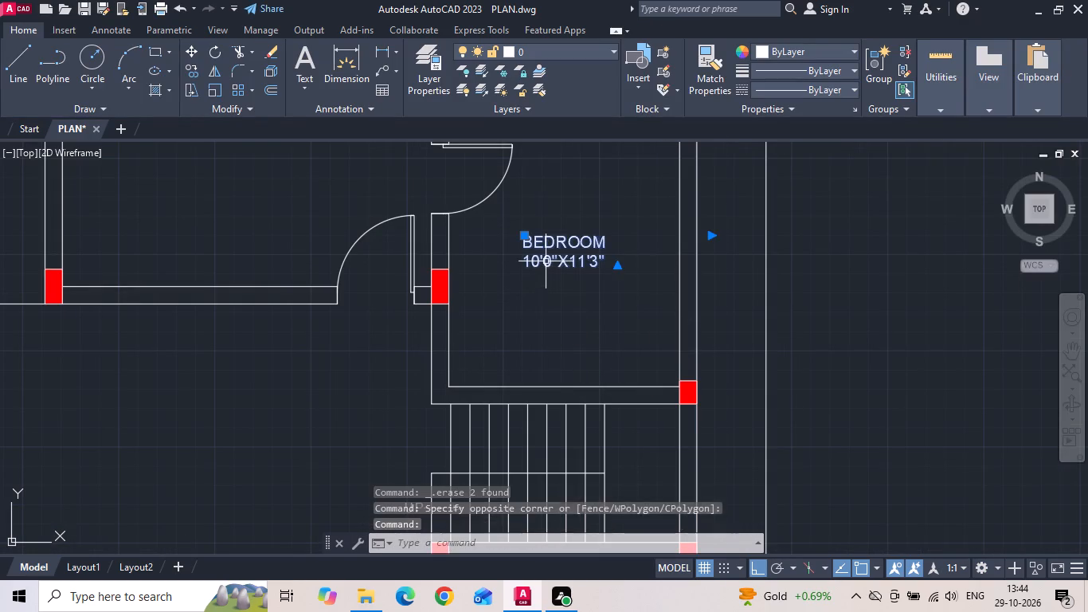
click(591, 305)
scroll(585, 332, down, 1)
drag(581, 319, 581, 296)
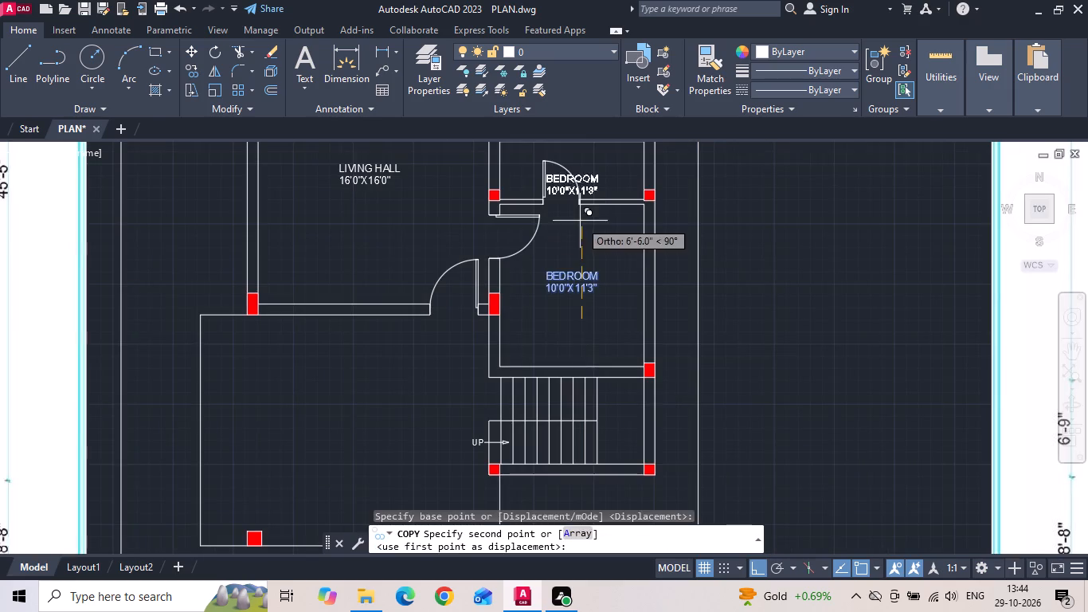
middle_drag(579, 248, 573, 421)
scroll(573, 412, down, 1)
middle_drag(554, 245, 551, 304)
scroll(551, 302, up, 2)
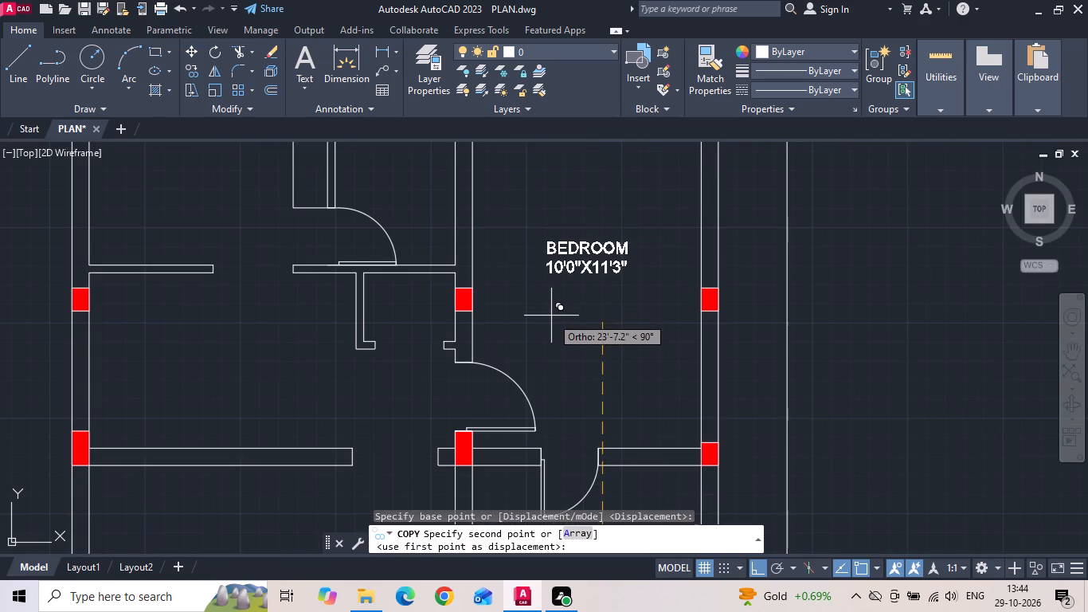
click(551, 336)
key(Escape)
Edit the copied label in the master bedroom to read M.BEDROOM with the size 10'0"X16'0".
double_click(548, 267)
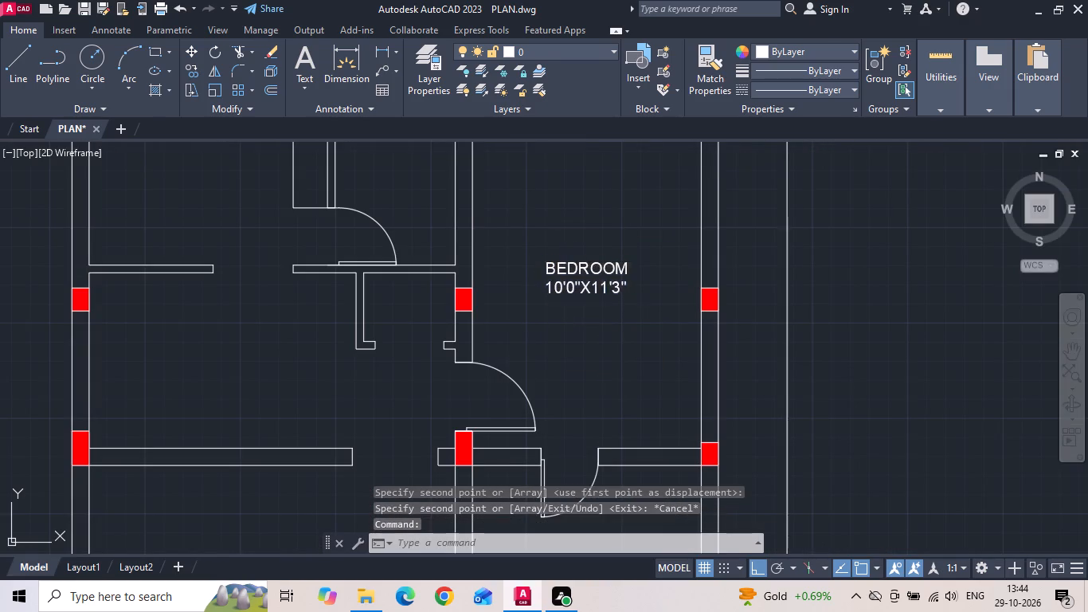
text(M.)
scroll(591, 336, down, 1)
scroll(598, 320, up, 1)
click(601, 305)
key(BackSpace)
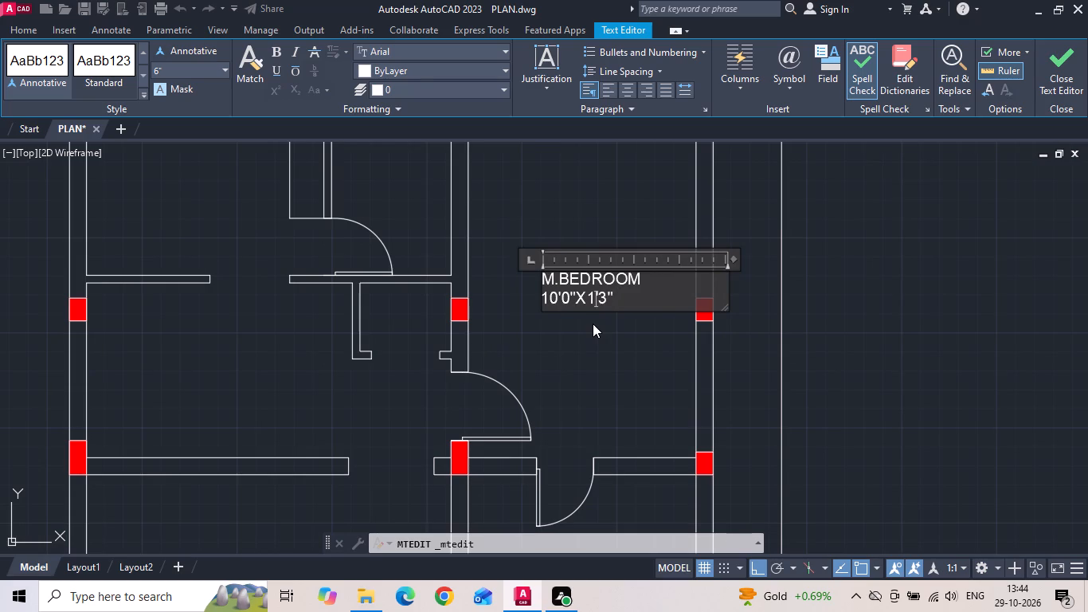
key(6)
click(615, 299)
key(BackSpace)
key(0)
click(594, 352)
Check the master bedroom's inside depth with a linear dimension, without placing it.
scroll(435, 289, down, 2)
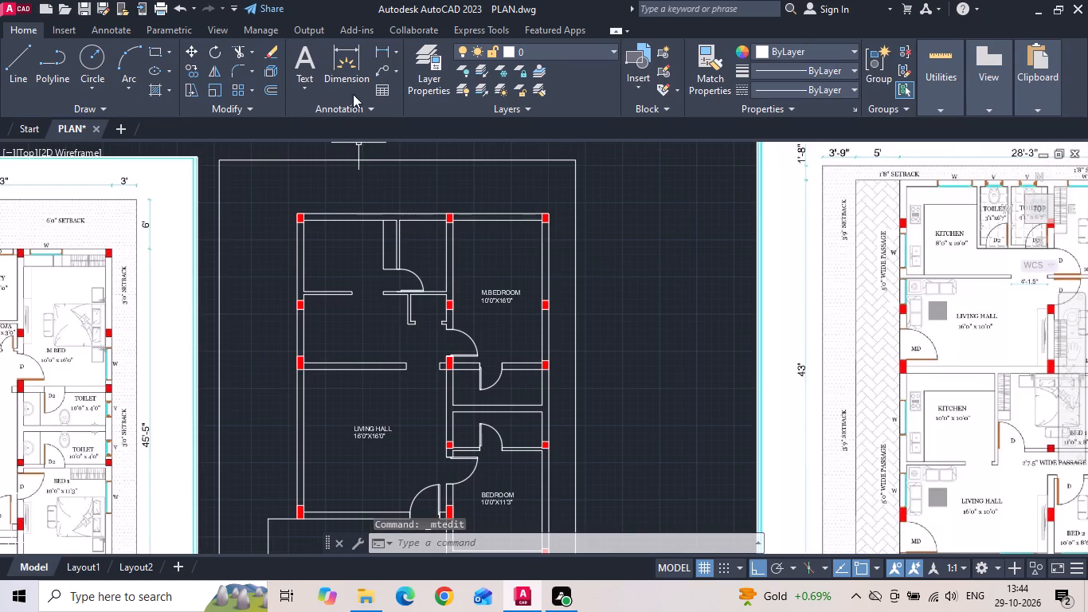
click(380, 56)
scroll(499, 343, up, 1)
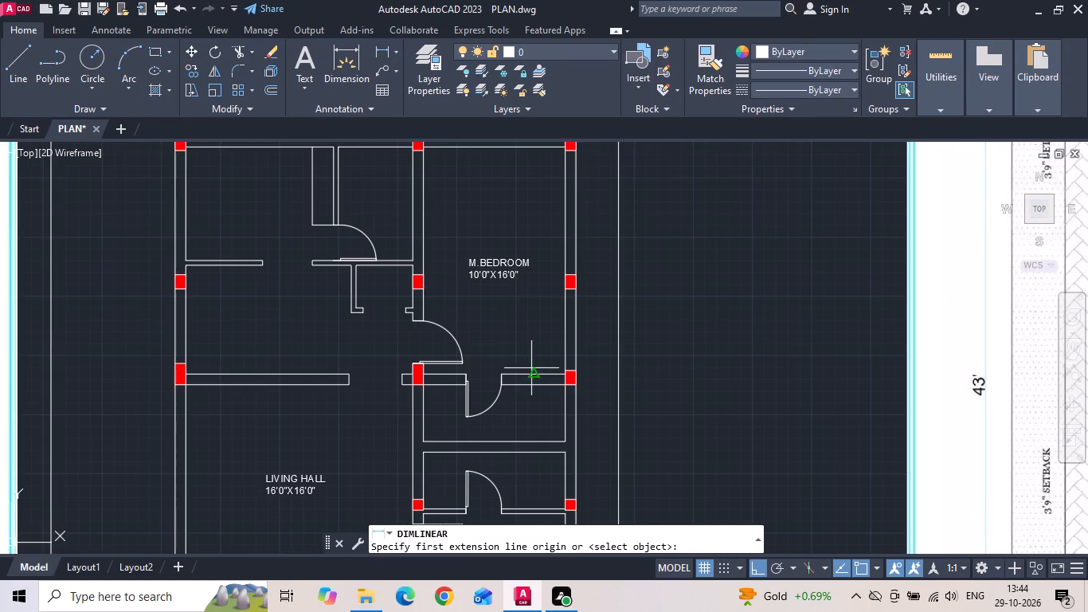
drag(532, 375, 532, 363)
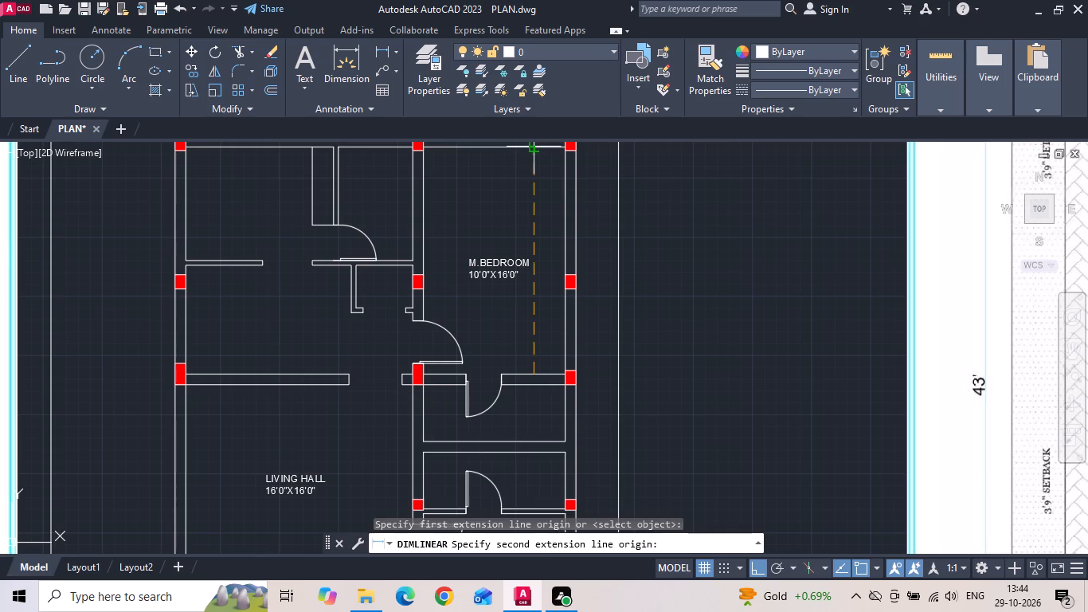
click(536, 151)
scroll(544, 252, up, 1)
key(Escape)
scroll(557, 243, down, 2)
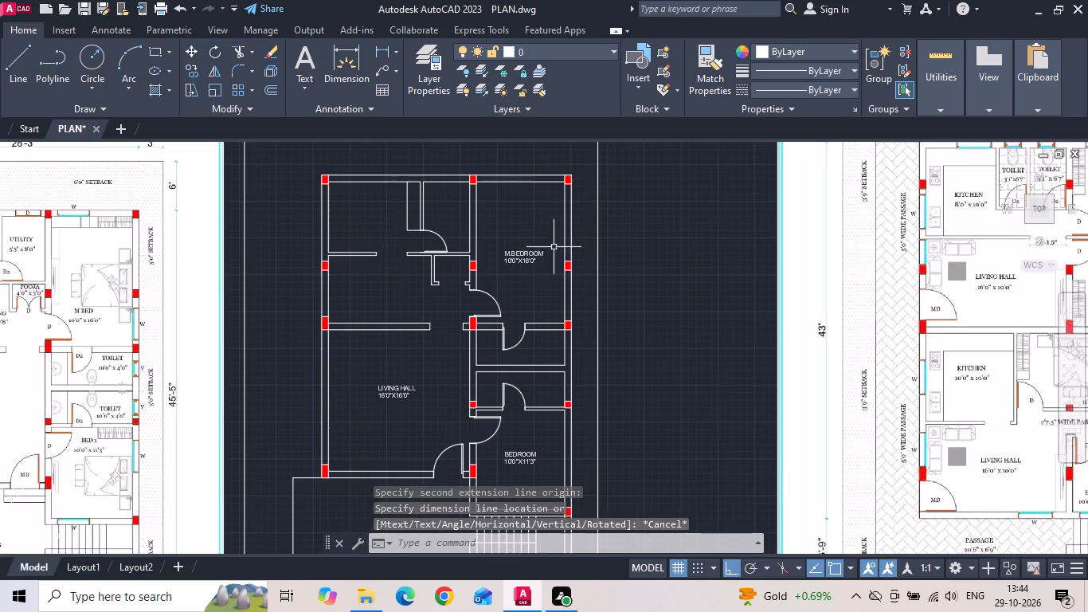
Move the M.BEDROOM label slightly straight up within the master bedroom.
click(531, 253)
right_click(531, 253)
click(549, 286)
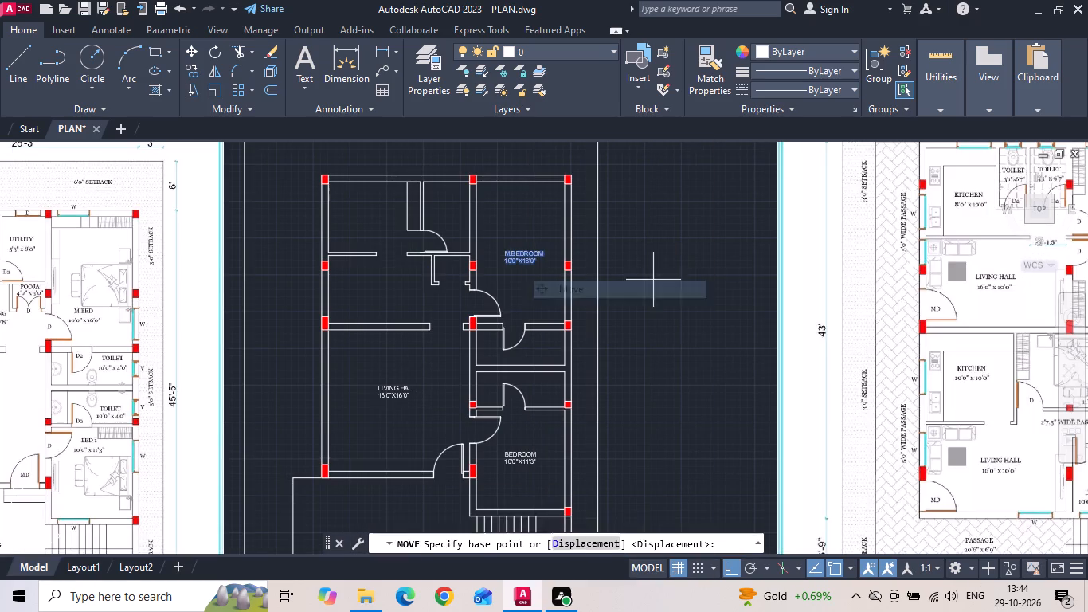
click(654, 280)
click(654, 267)
Copy the M.BEDROOM label down into the upper toilet, just below the master bedroom.
click(509, 242)
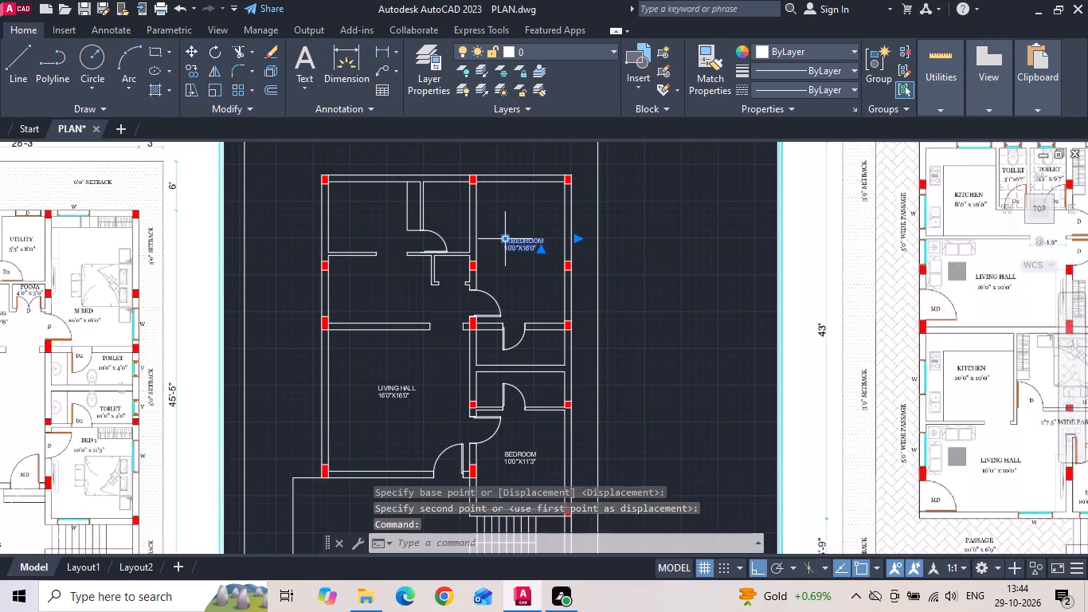
right_click(508, 241)
click(546, 308)
click(518, 249)
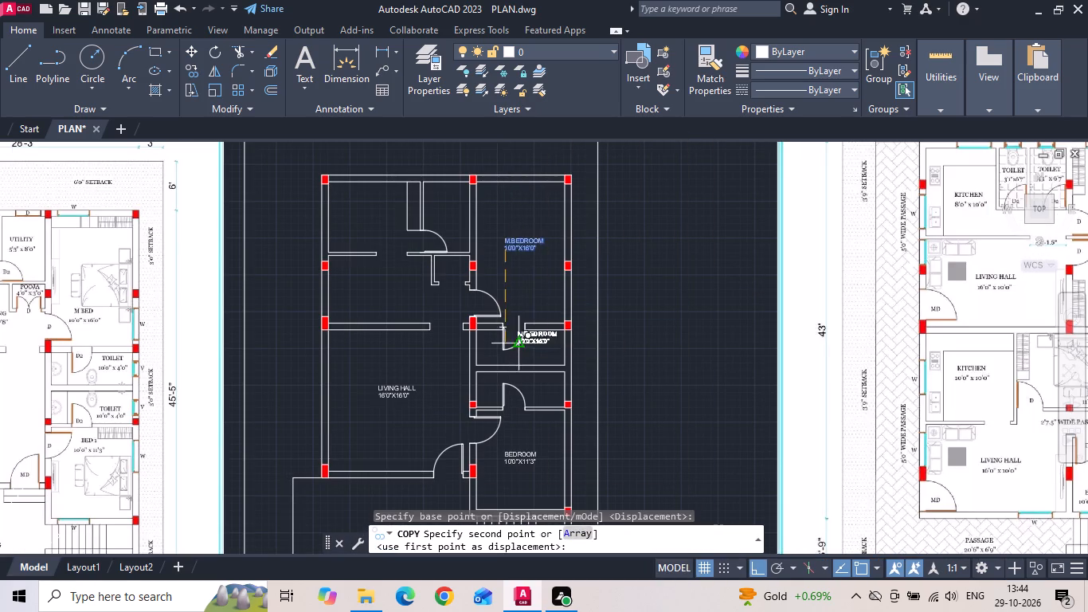
scroll(515, 363, up, 4)
click(519, 348)
key(Escape)
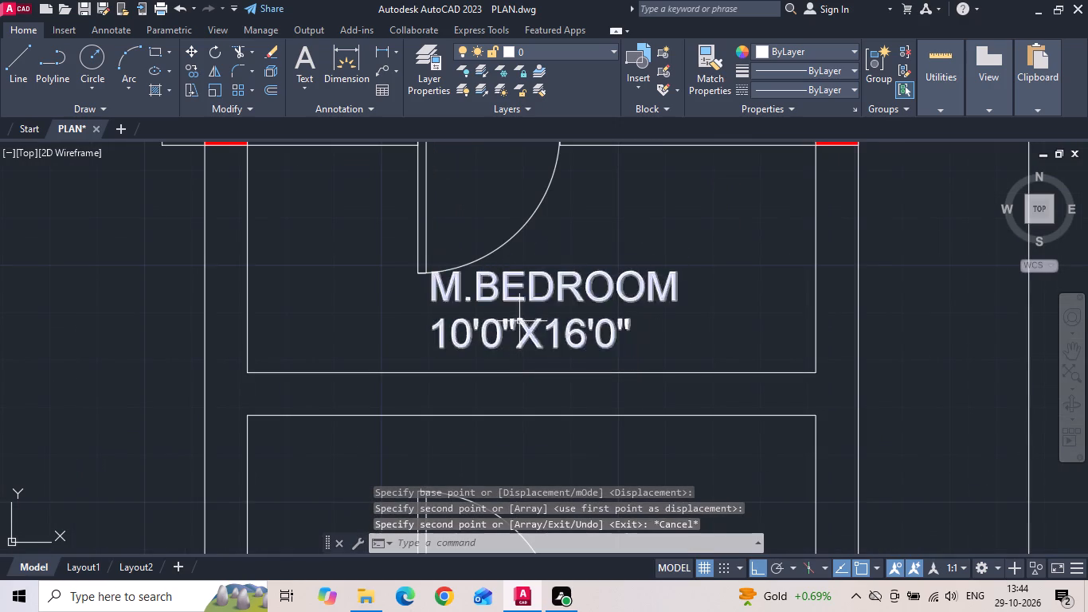
Edit the copied label in the upper toilet to read TOILET with the size 10'0"X4'0".
double_click(516, 282)
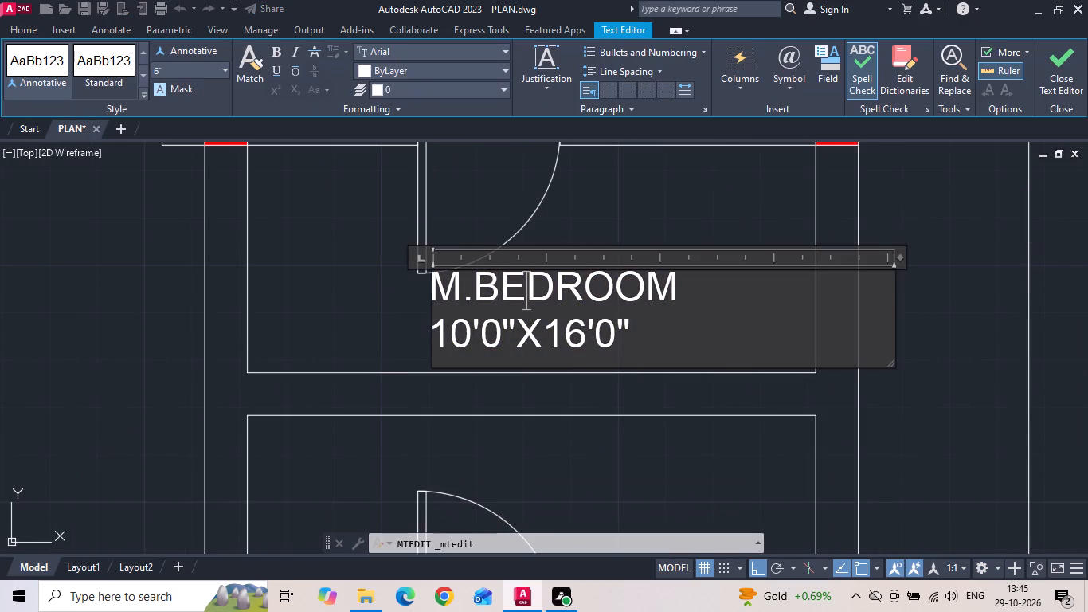
click(590, 347)
key(BackSpace)
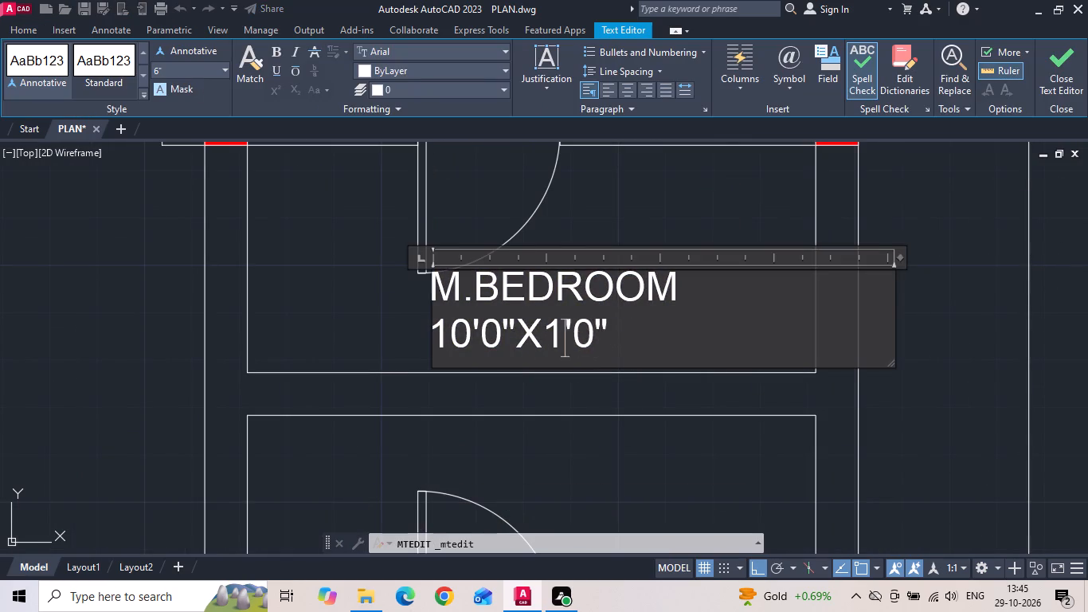
key(BackSpace)
key(4)
drag(681, 296, 259, 291)
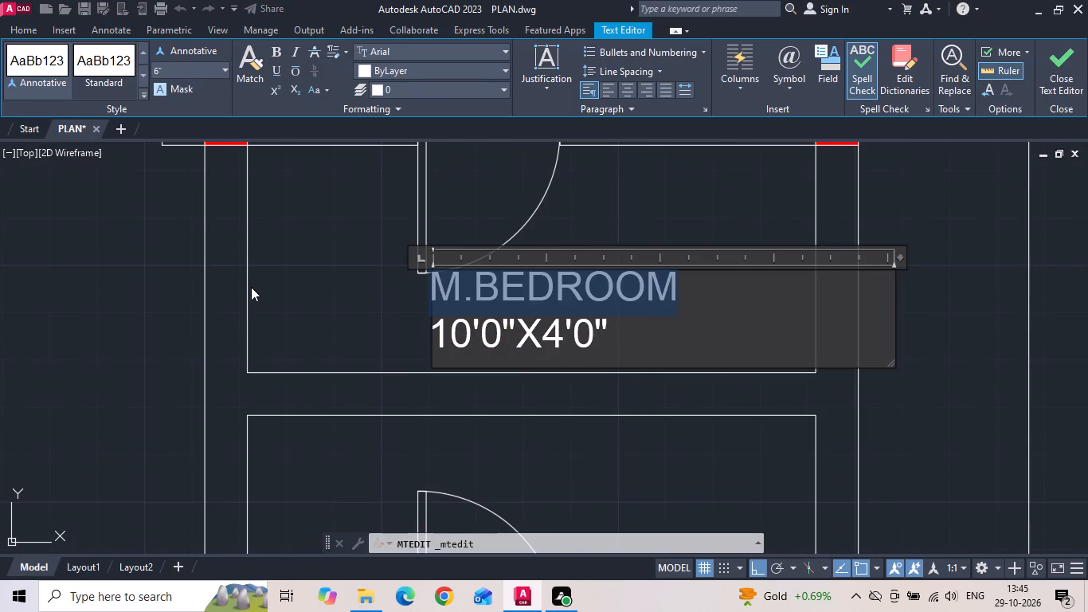
key(BackSpace)
text(TOILET)
scroll(492, 386, down, 3)
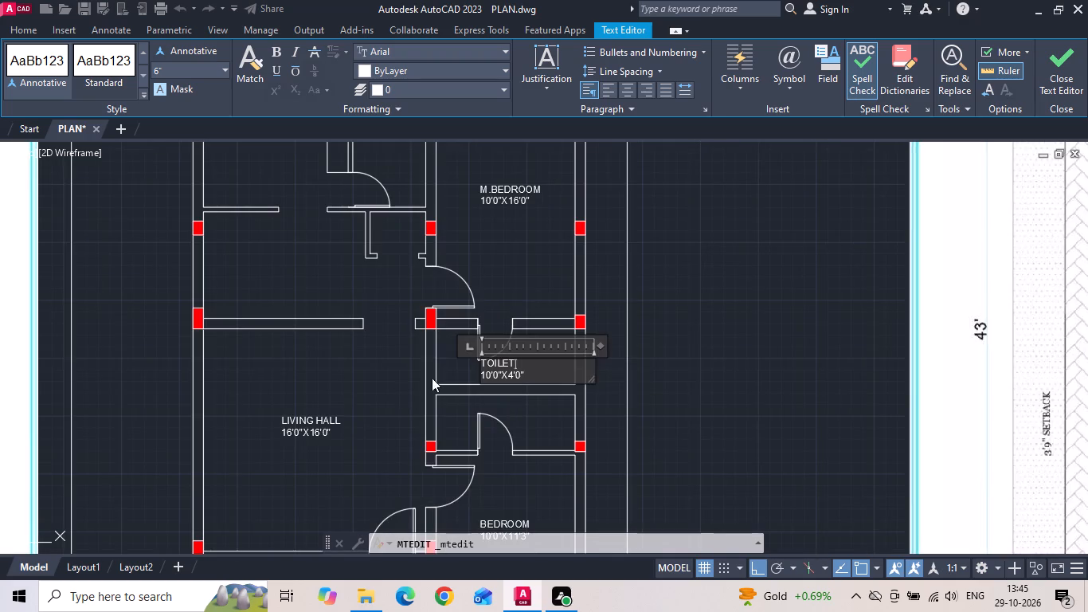
middle_drag(517, 367, 872, 299)
scroll(886, 296, up, 2)
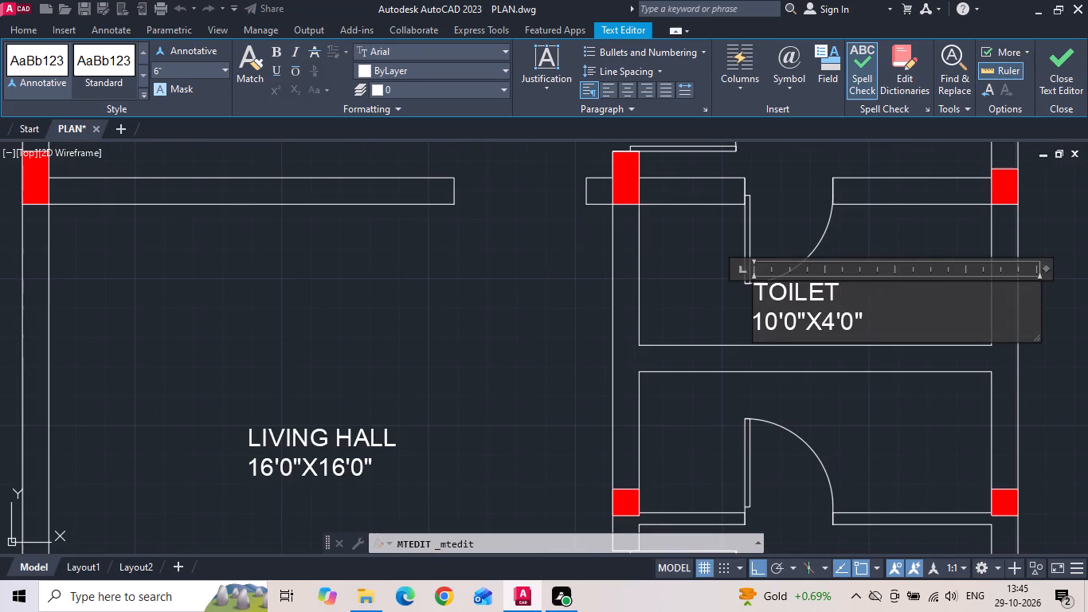
middle_drag(888, 296, 785, 289)
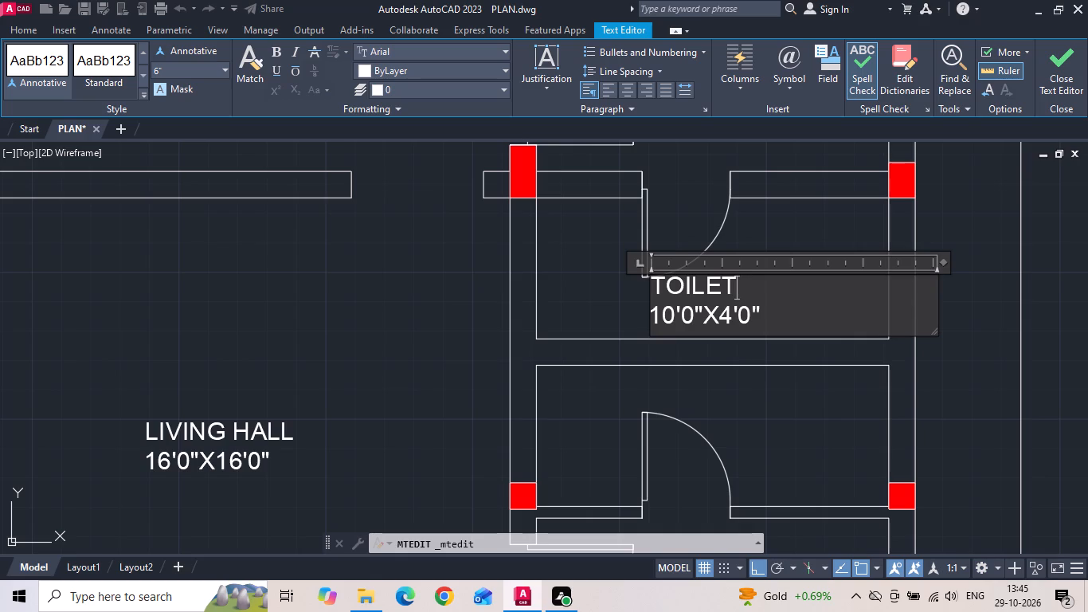
click(444, 347)
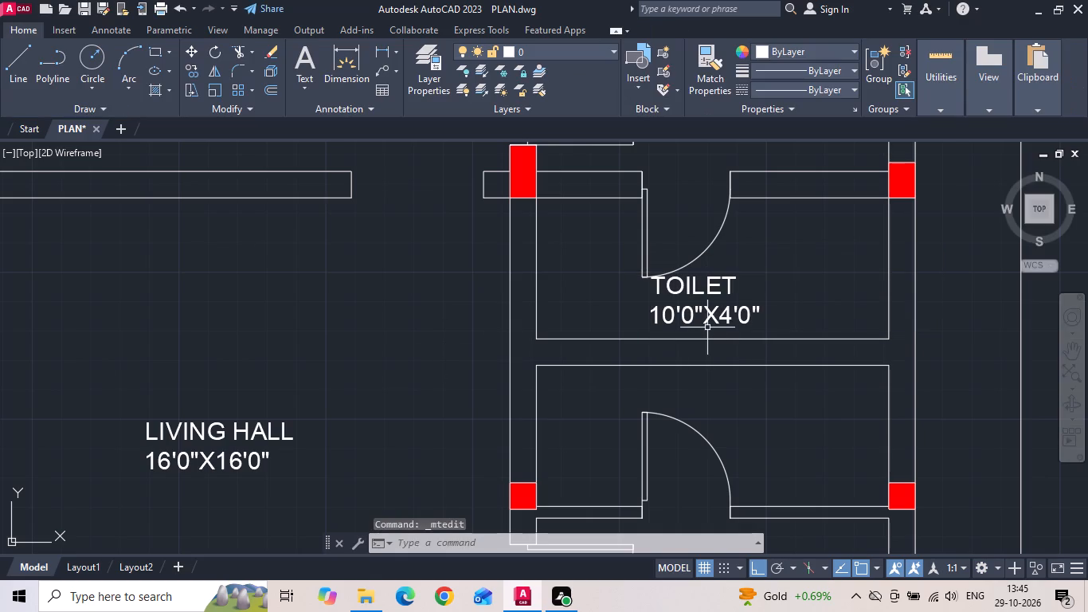
Move the TOILET label slightly to the right, away from the upper toilet's door leaf.
click(709, 316)
right_click(710, 316)
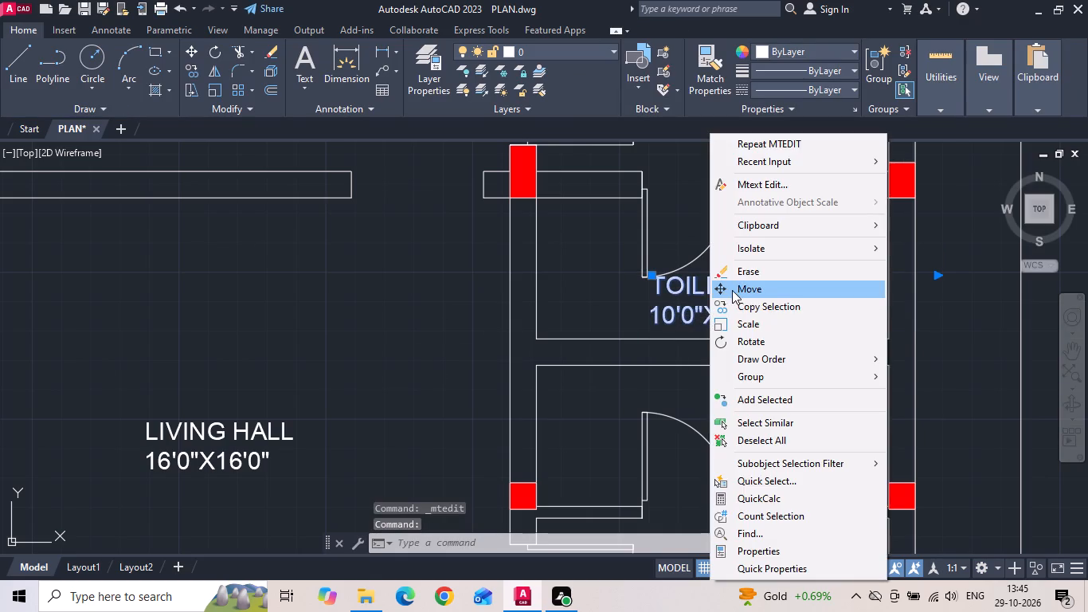
click(732, 290)
click(745, 406)
click(767, 407)
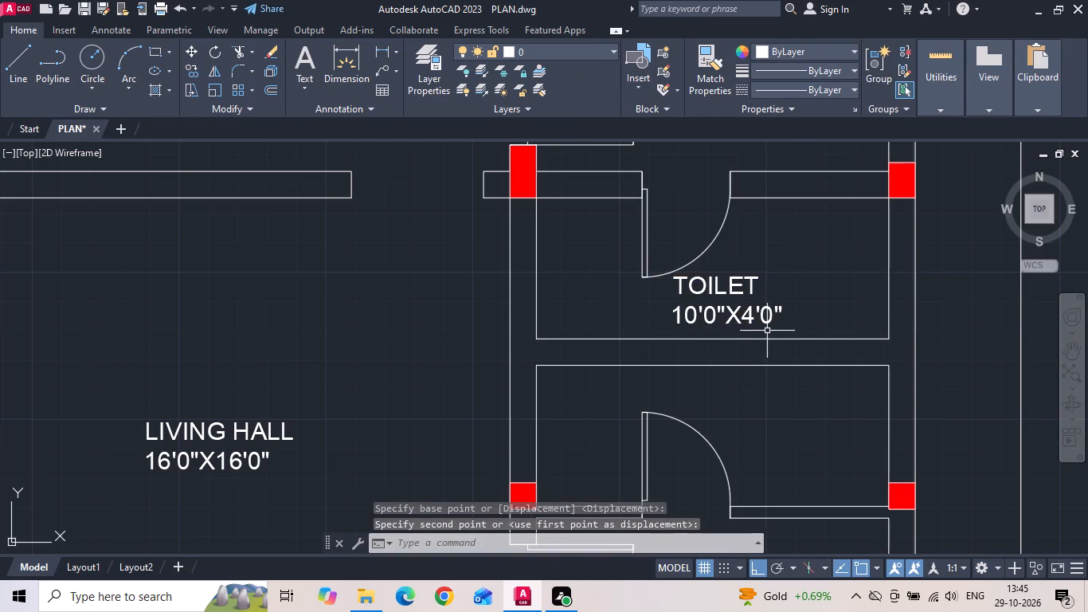
Copy the TOILET label straight down into the lower toilet.
click(767, 320)
right_click(767, 320)
click(773, 315)
drag(763, 312, 762, 339)
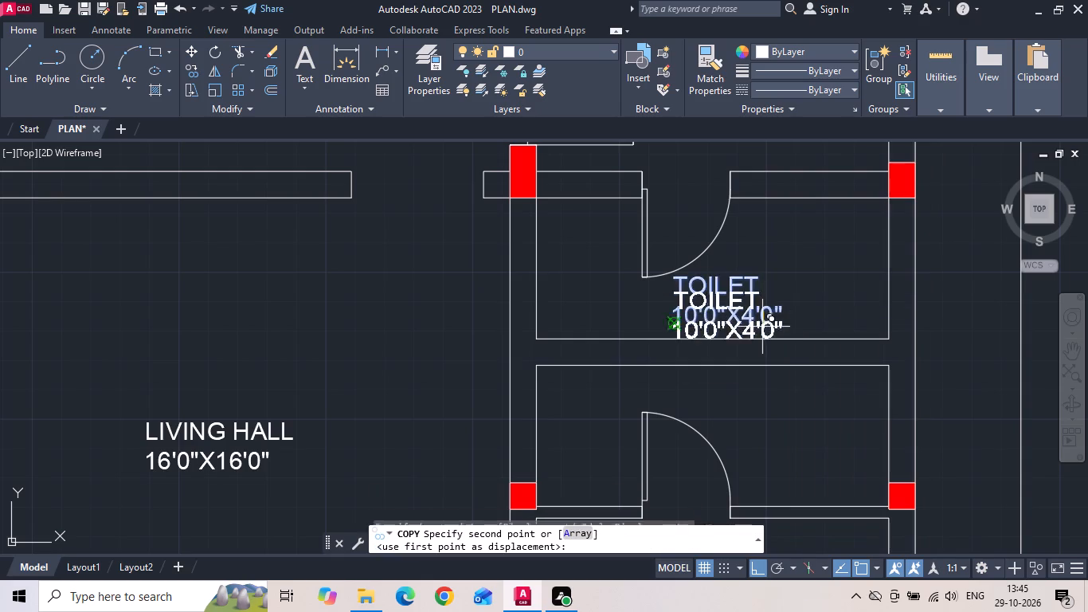
scroll(764, 411, up, 2)
scroll(772, 406, down, 1)
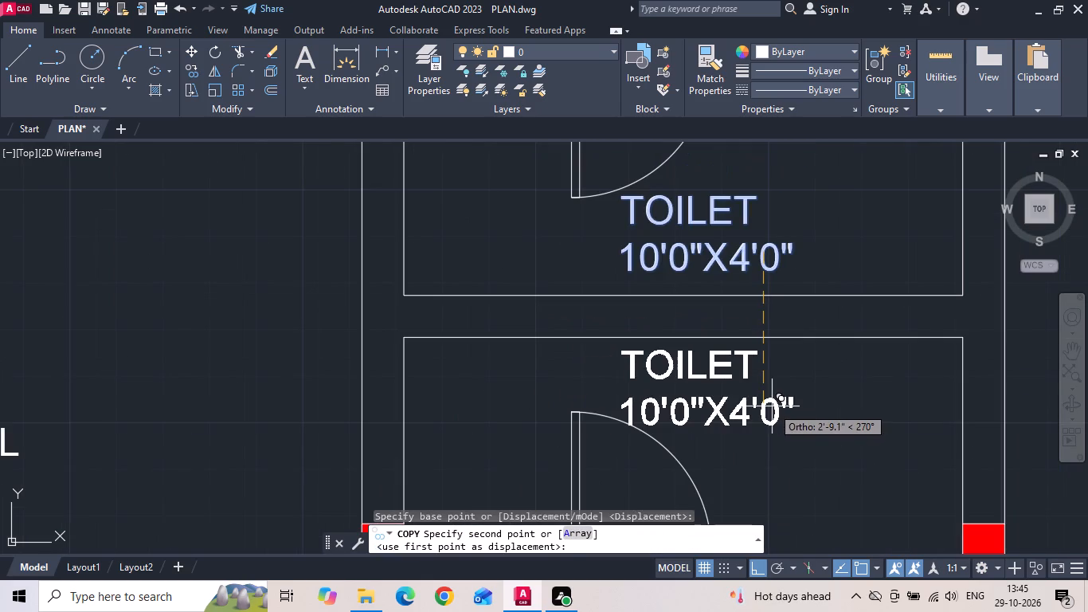
click(772, 406)
key(Escape)
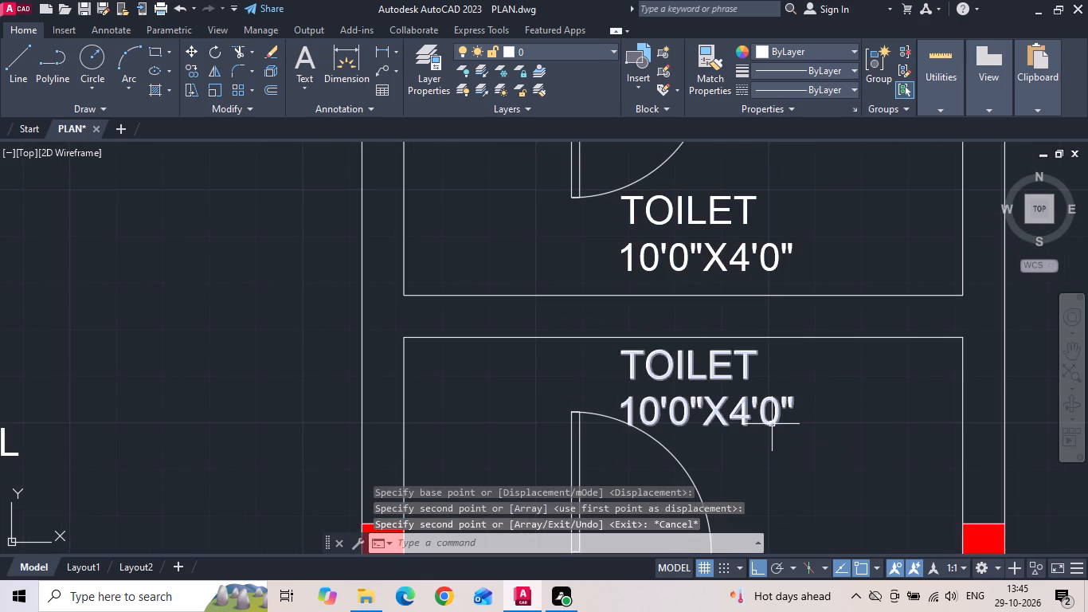
Save the drawing.
key(ctrl+s)
key(ctrl+s)
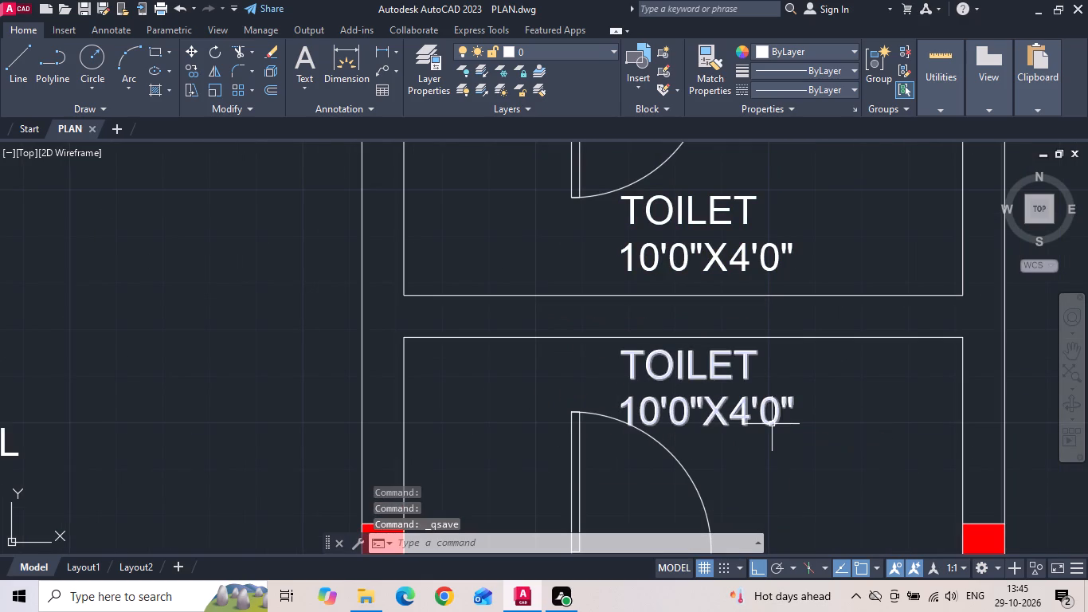
Move both TOILET labels together about 1'-7" to the right, clear of the door swings.
scroll(739, 402, down, 3)
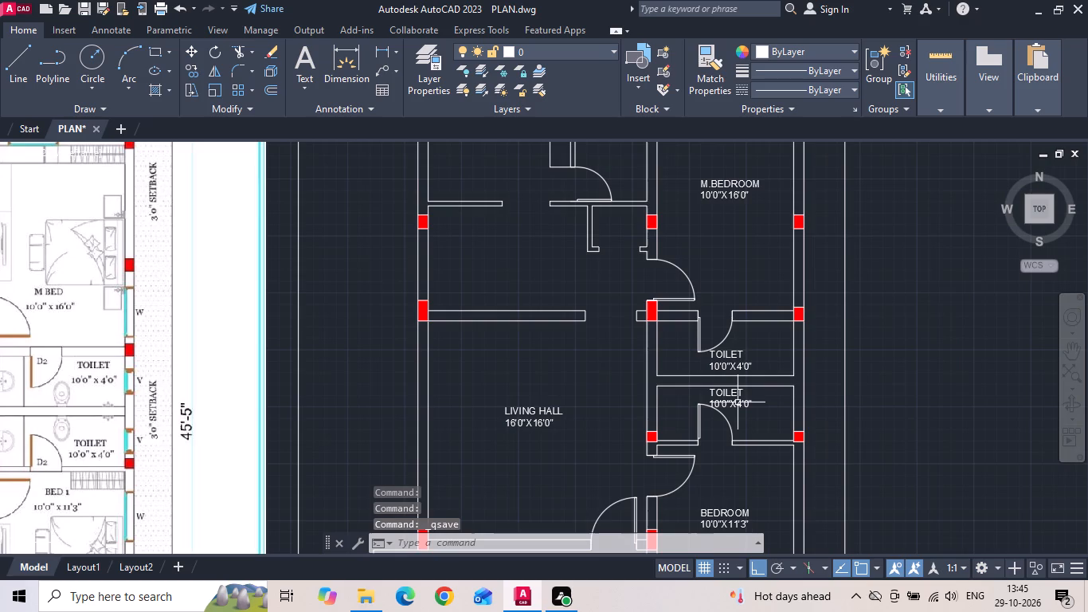
scroll(741, 389, up, 1)
click(739, 345)
click(726, 398)
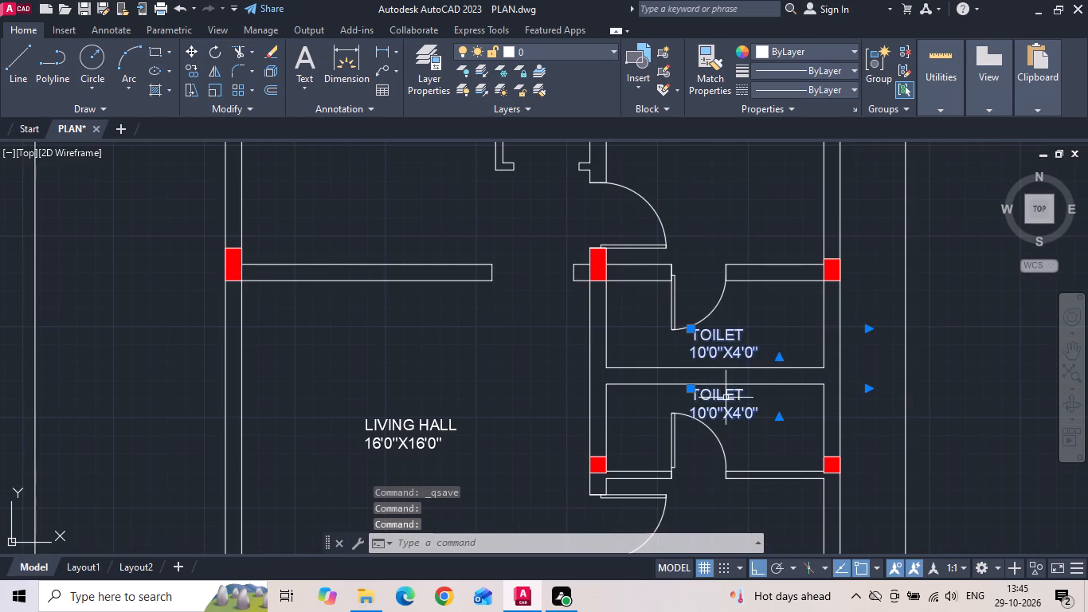
right_click(726, 398)
click(808, 135)
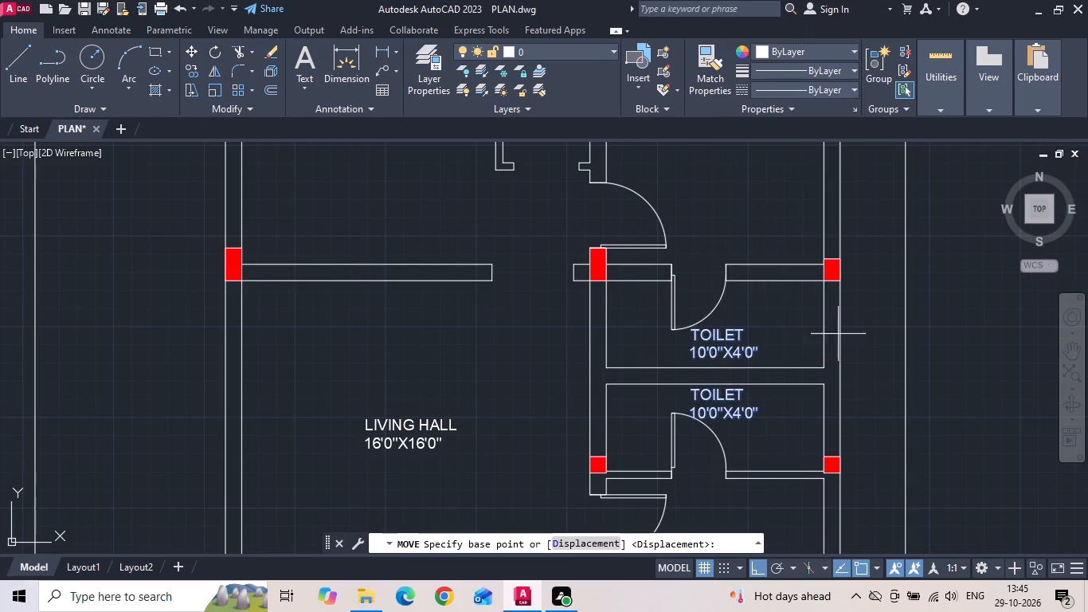
scroll(878, 388, up, 2)
middle_drag(828, 388, 729, 394)
scroll(728, 394, down, 1)
drag(731, 393, 740, 392)
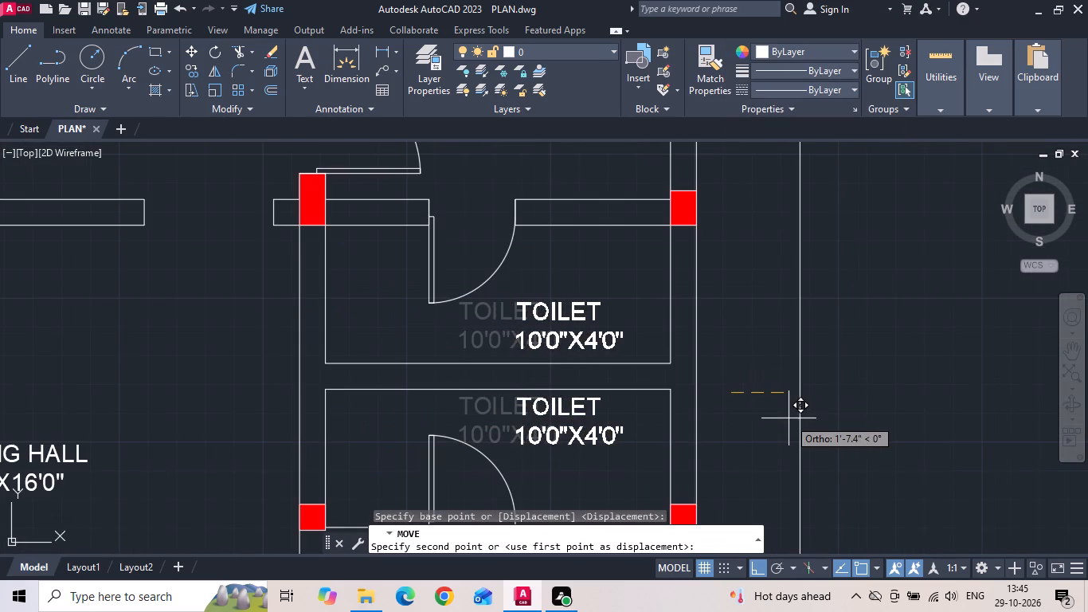
click(791, 418)
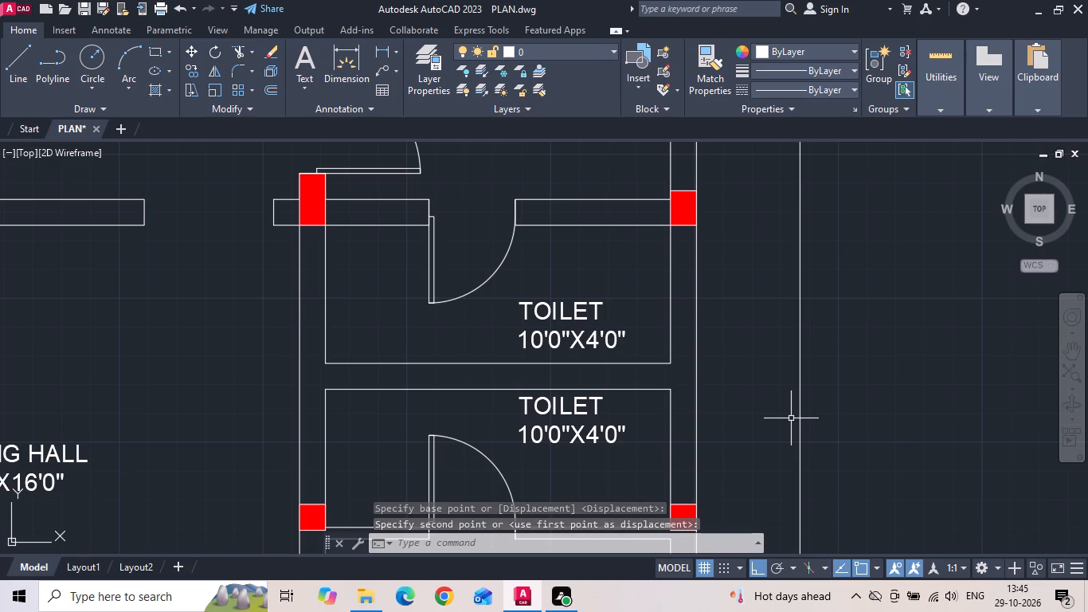
Move the upper toilet's label straight up toward the middle of its room.
click(587, 343)
right_click(586, 341)
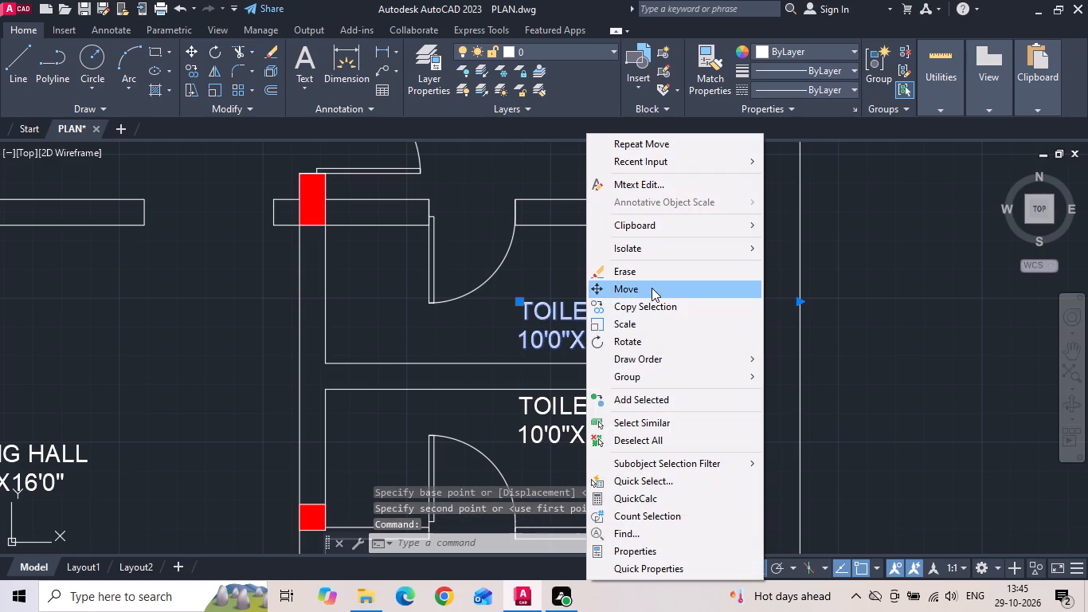
click(652, 288)
click(940, 394)
click(941, 359)
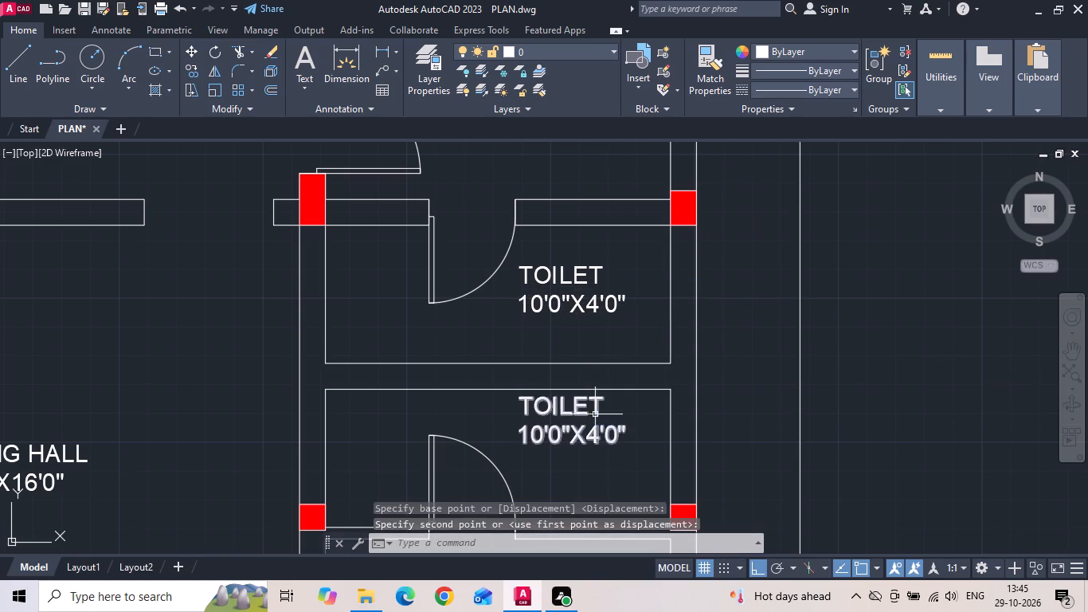
Move the lower toilet's label straight down toward the middle of its room.
click(595, 414)
right_click(593, 413)
click(656, 289)
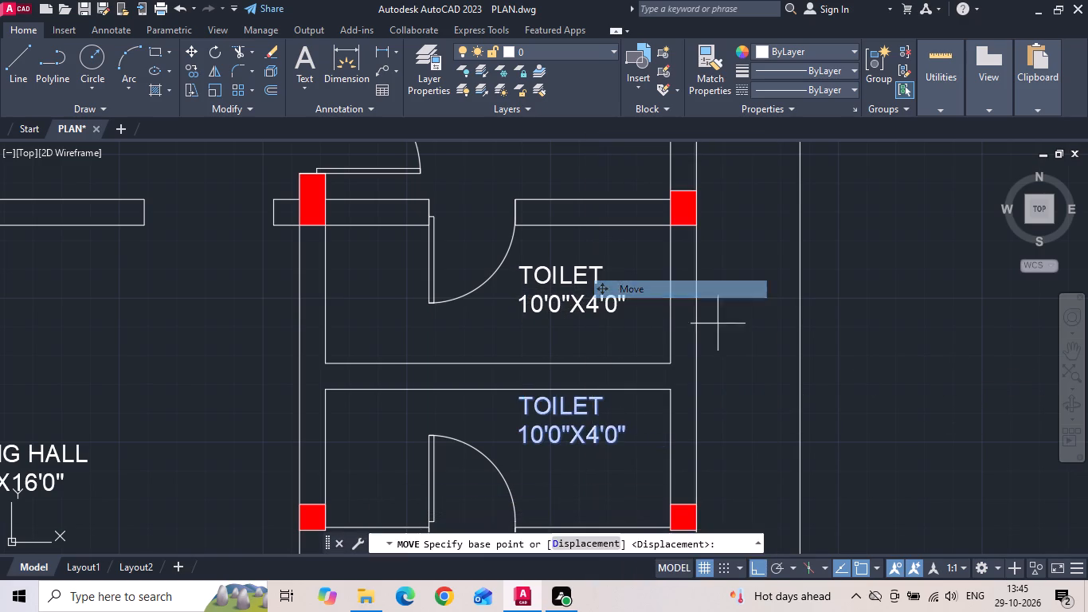
drag(958, 359, 962, 379)
click(960, 400)
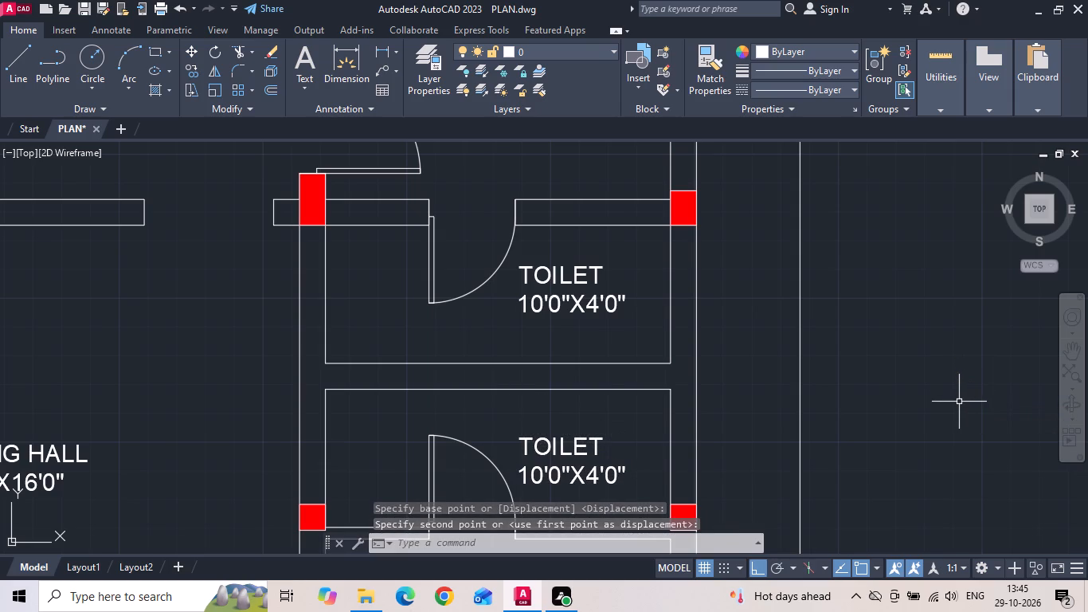
Save the drawing.
key(ctrl+s)
key(ctrl+s)
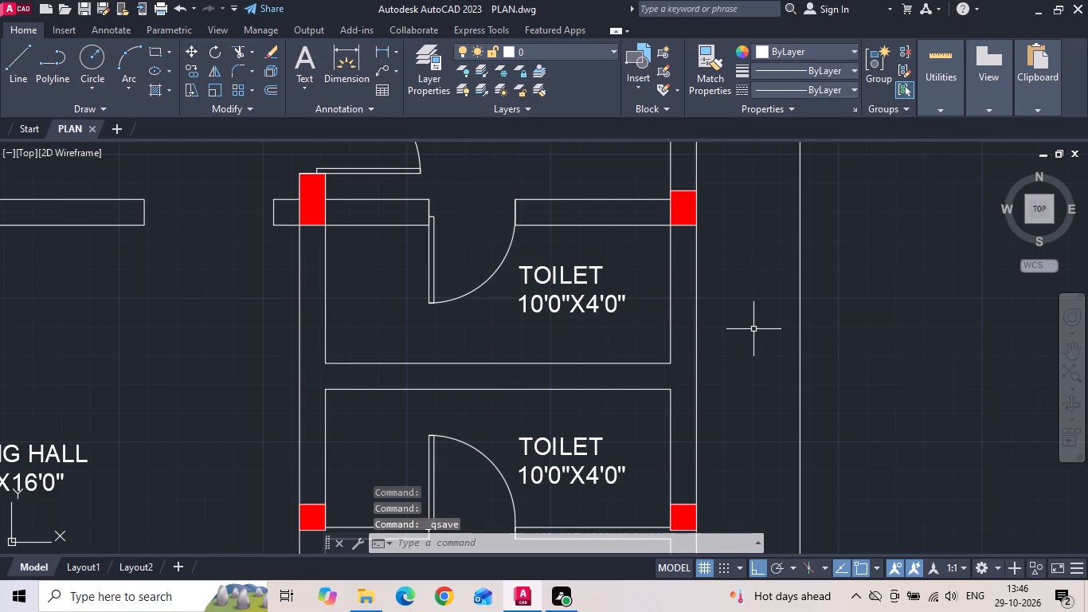
Copy the LIVING HALL label straight up into the dining area and into the kitchen at the plan's top-left corner.
scroll(736, 280, down, 2)
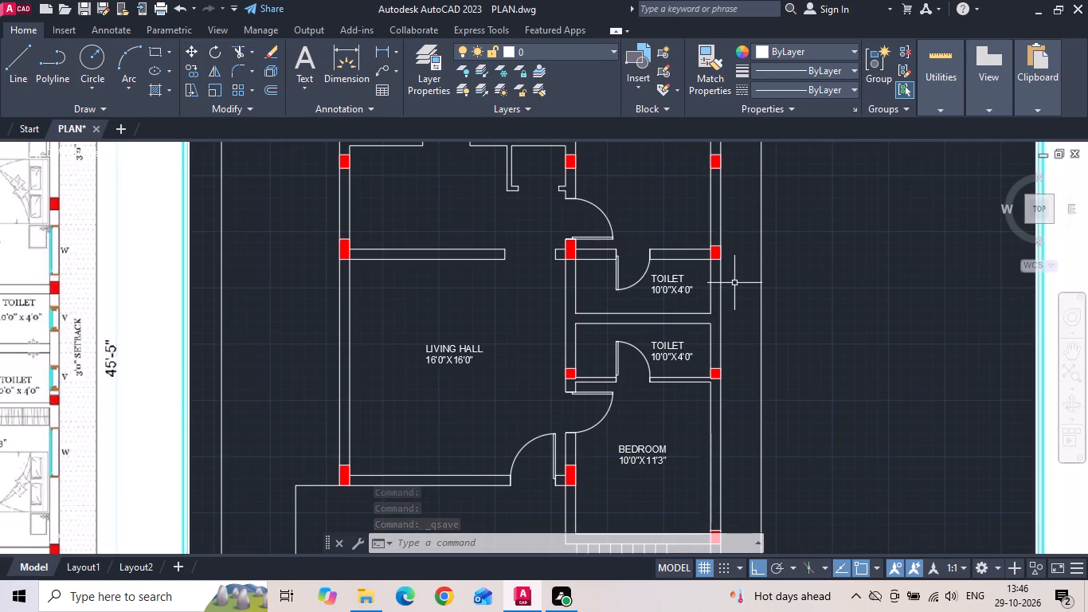
scroll(734, 283, down, 1)
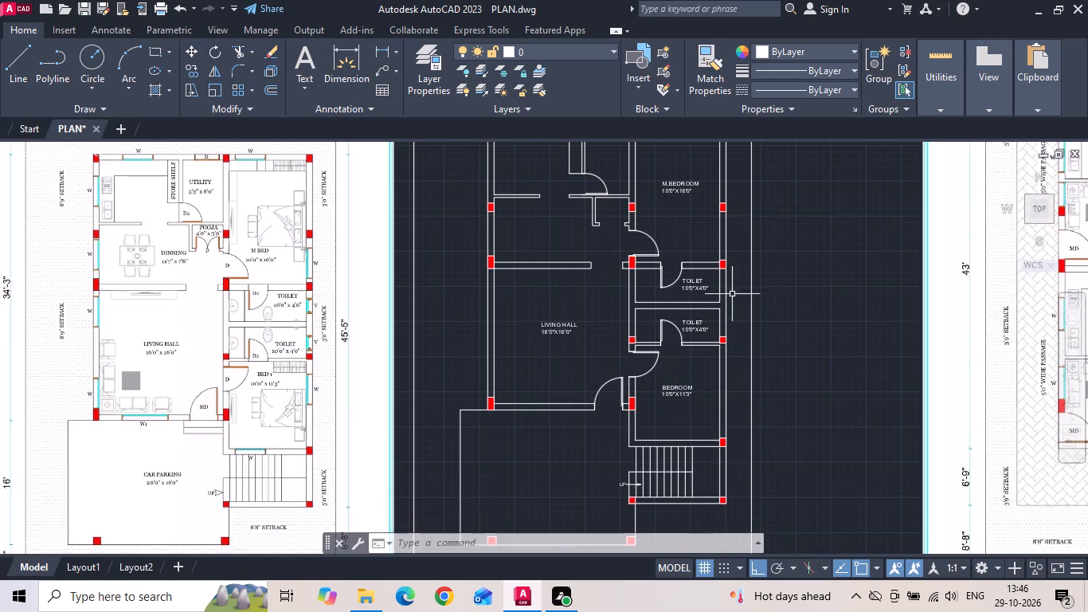
click(567, 335)
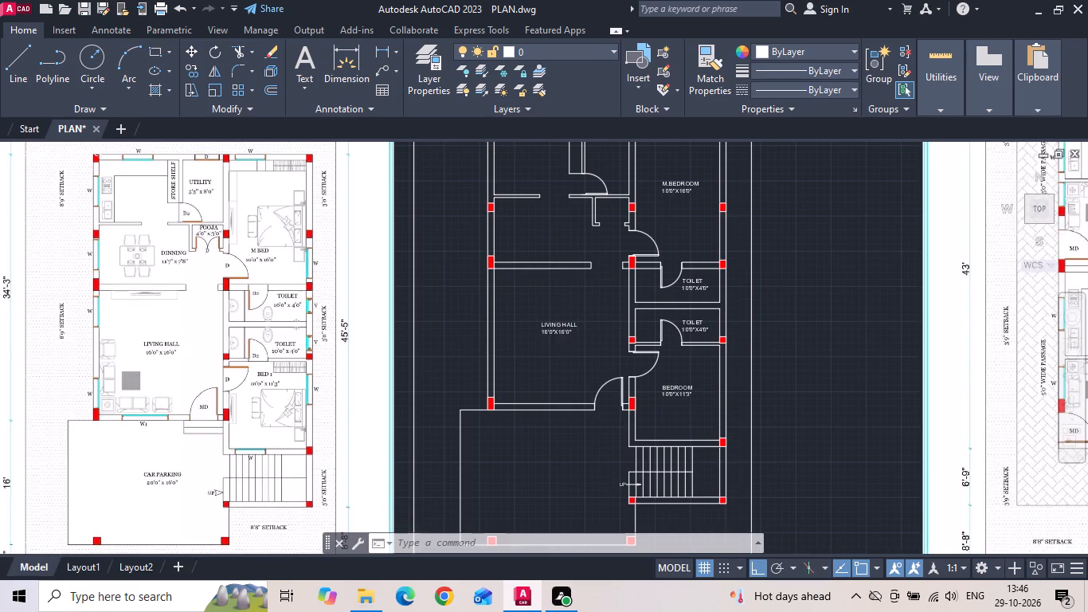
right_click(567, 335)
click(615, 309)
click(593, 332)
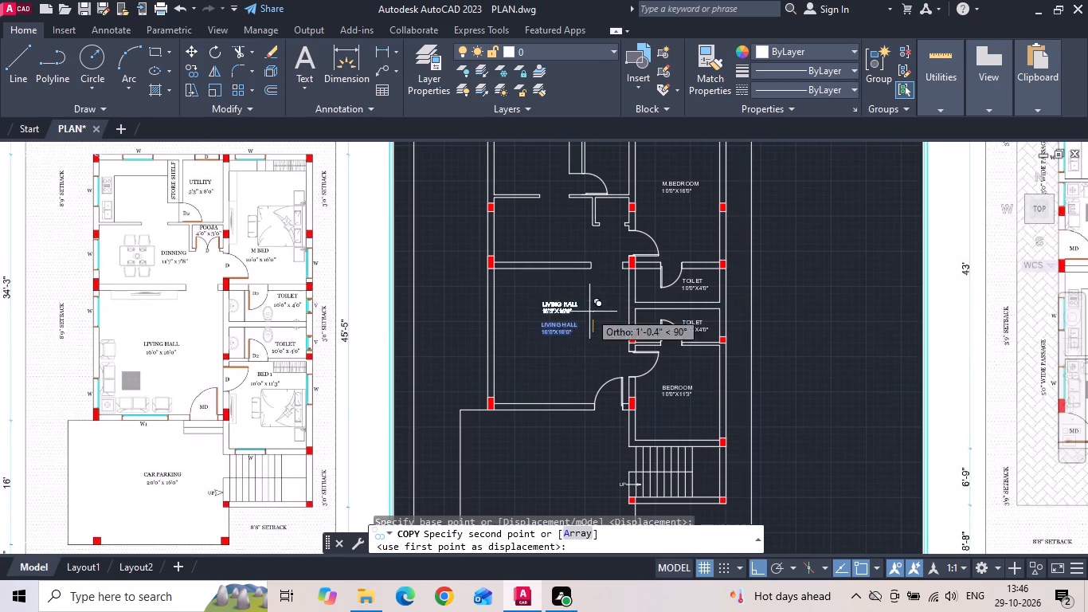
scroll(570, 222, up, 2)
click(549, 268)
middle_drag(550, 273, 669, 351)
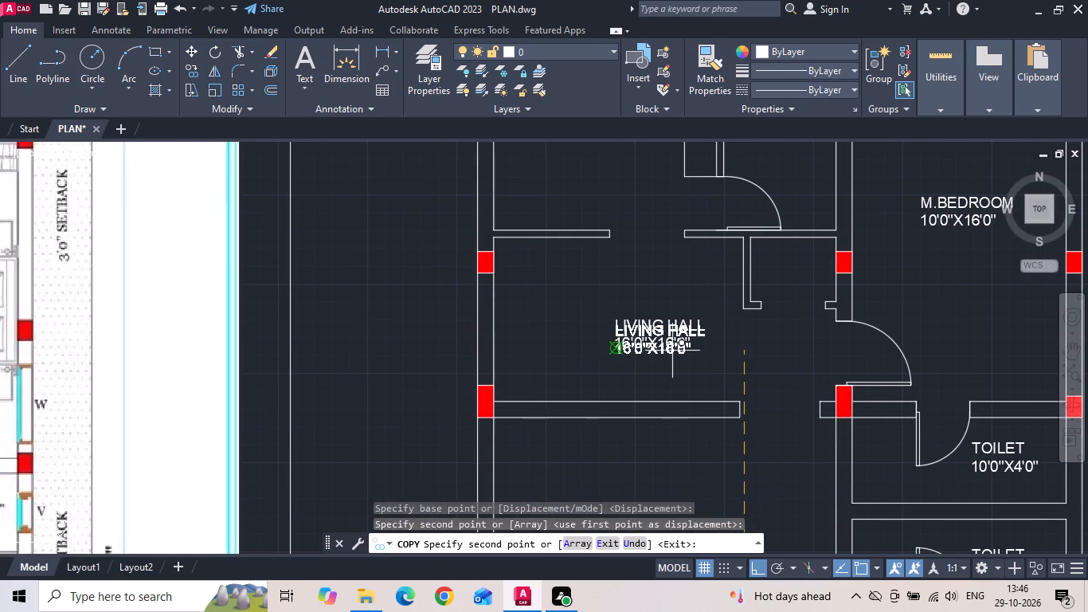
scroll(665, 337, down, 1)
click(634, 220)
key(Escape)
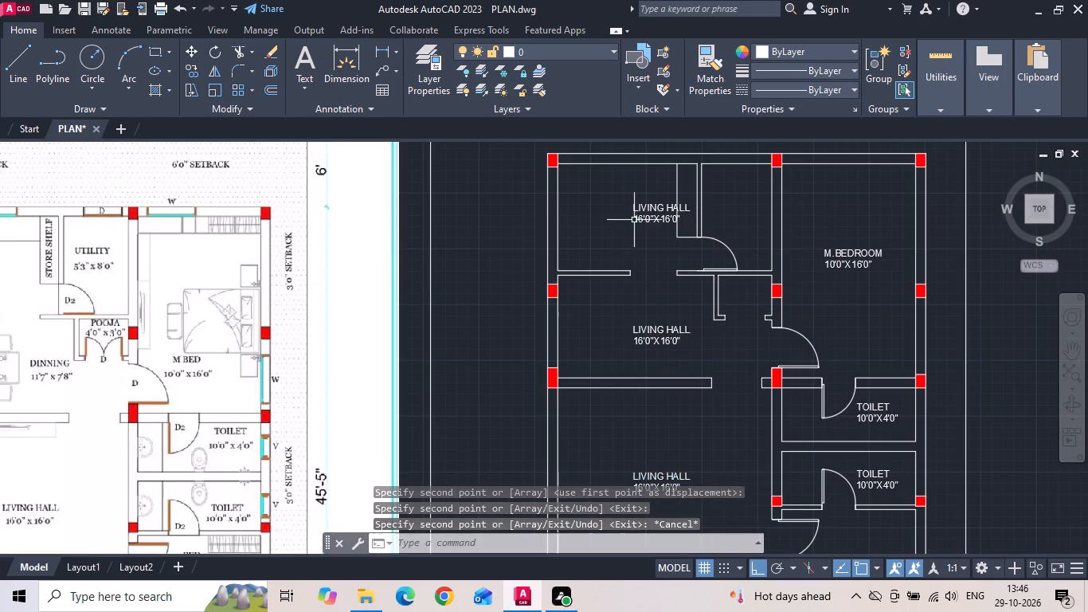
Move the copied label in the kitchen straight left, clear of the store shelf wall.
middle_drag(635, 218, 673, 266)
click(679, 261)
right_click(679, 261)
double_click(704, 287)
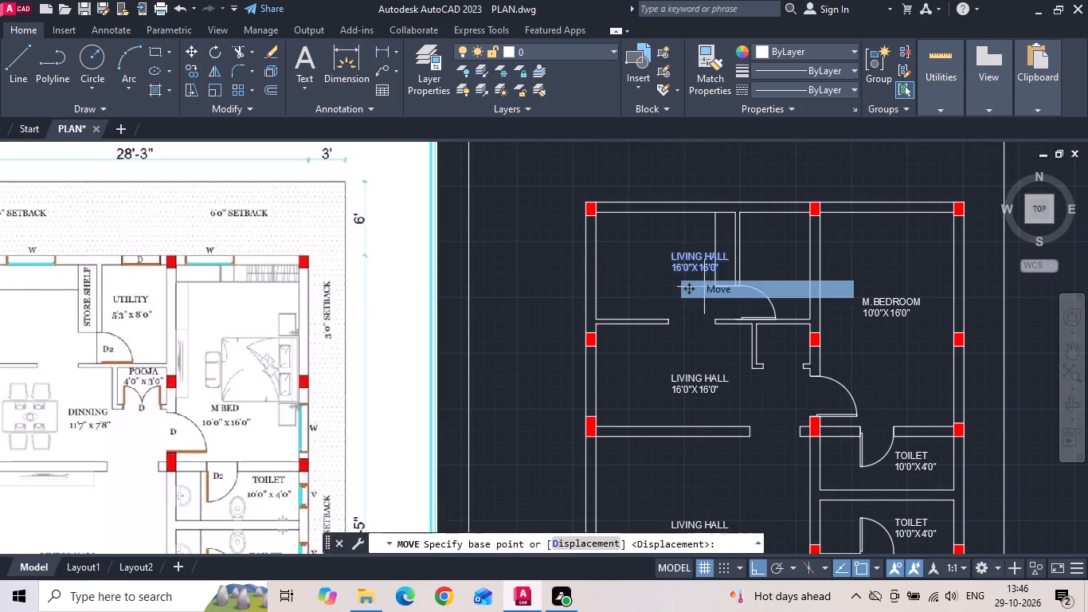
click(675, 288)
Copy the kitchen's LIVING HALL label to the right into the utility room beside the master bedroom.
click(676, 270)
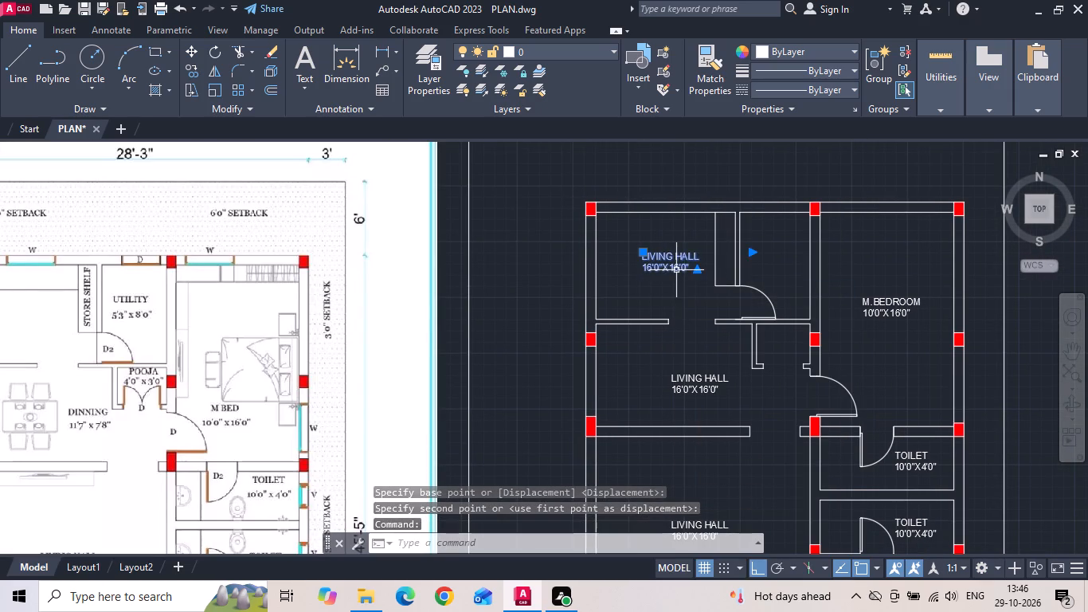
right_click(676, 270)
click(708, 302)
click(703, 281)
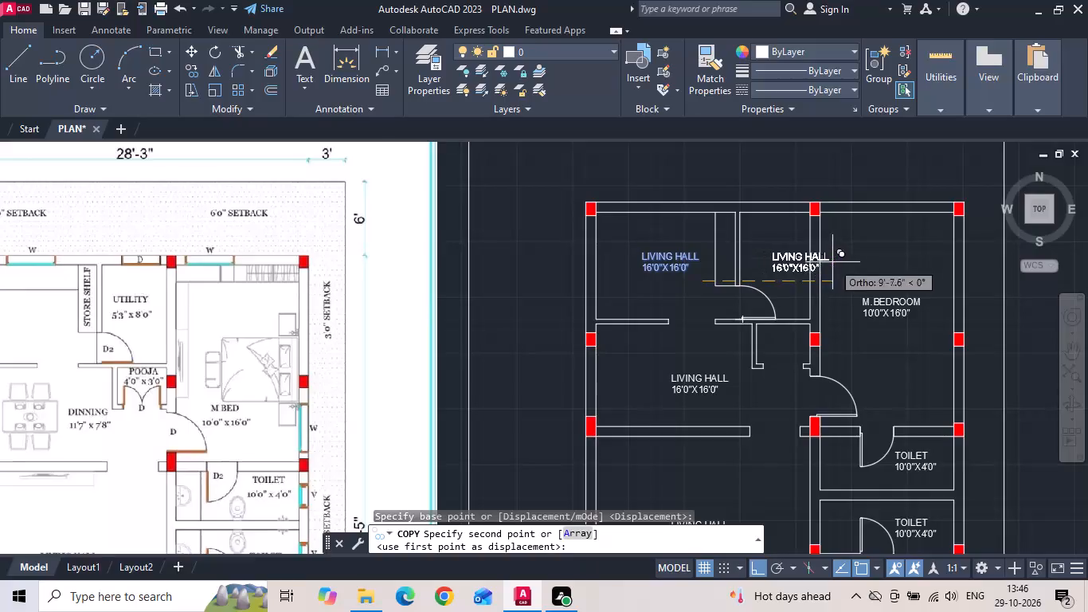
scroll(836, 257, up, 2)
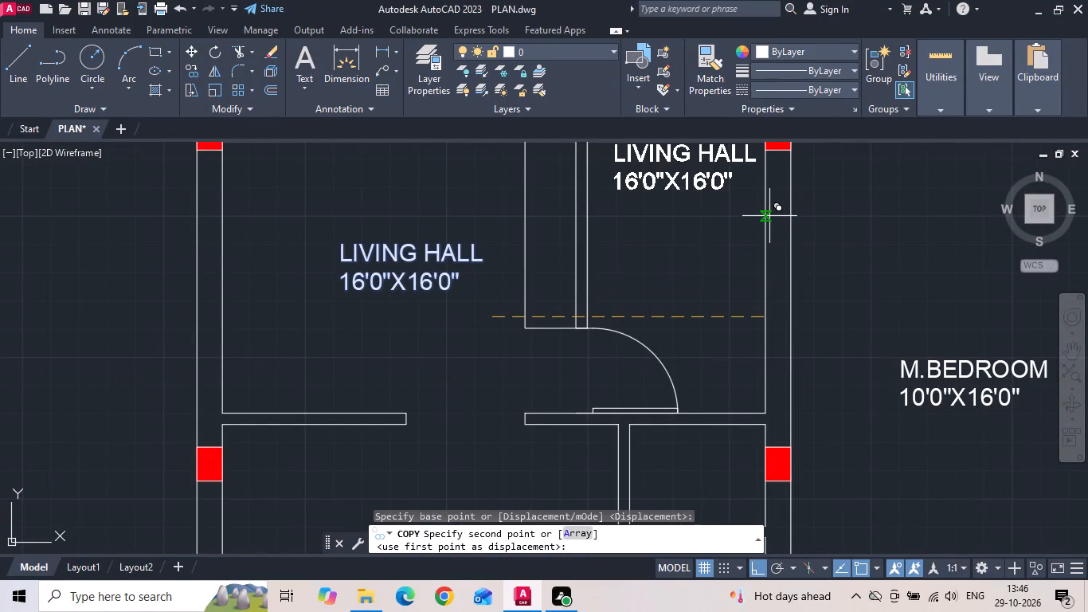
click(769, 216)
key(Escape)
Move the copied label in the utility room down toward the middle of the room.
click(688, 190)
right_click(688, 190)
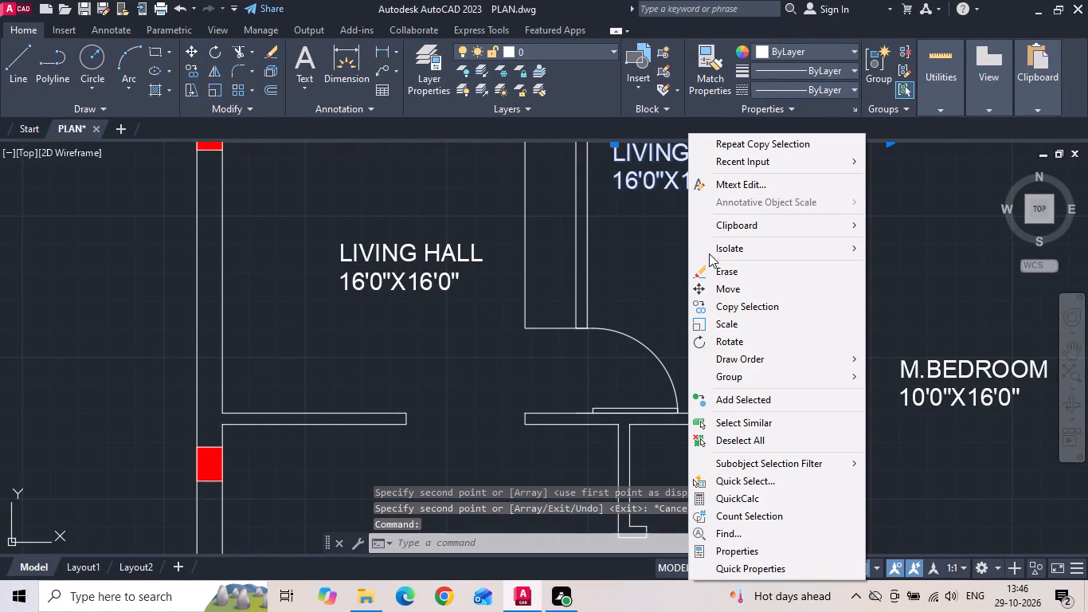
click(707, 286)
click(683, 220)
click(671, 273)
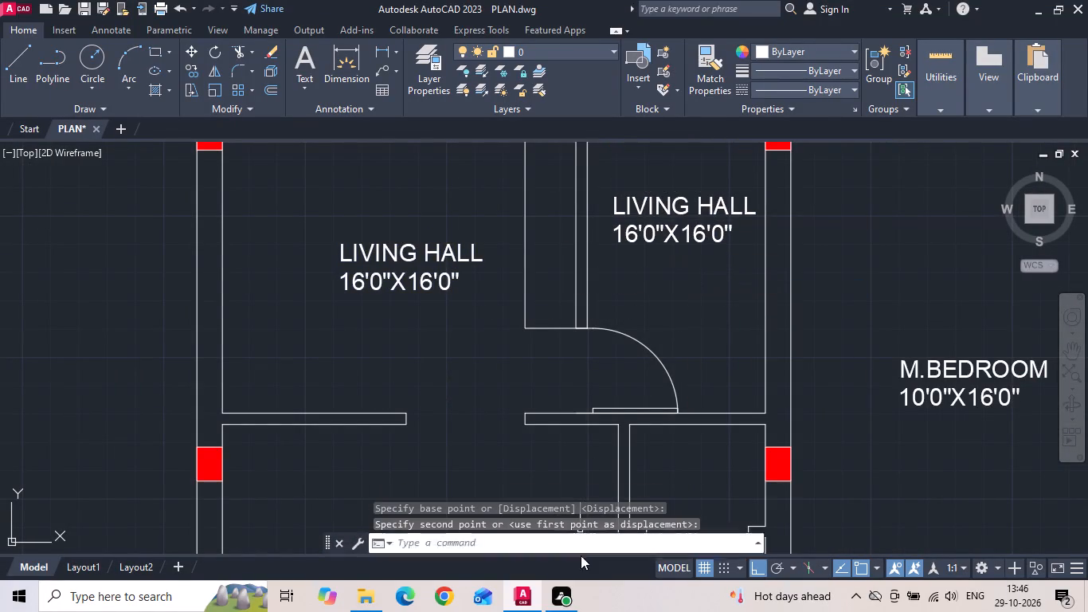
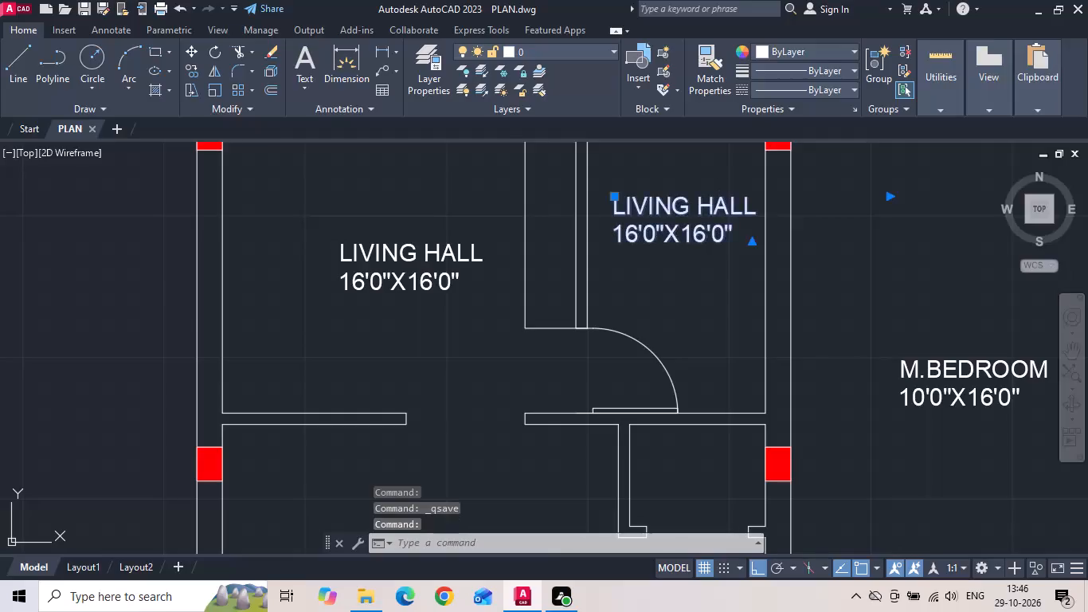
Rename the LIVING HALL label in the small room beside the master bedroom as UTILITY, keeping its size on the second line.
scroll(729, 206, up, 1)
drag(767, 203, 452, 252)
key(BackSpace)
key(BackSpace)
key(BackSpace)
key(BackSpace)
key(BackSpace)
key(BackSpace)
key(BackSpace)
key(BackSpace)
key(BackSpace)
key(BackSpace)
key(BackSpace)
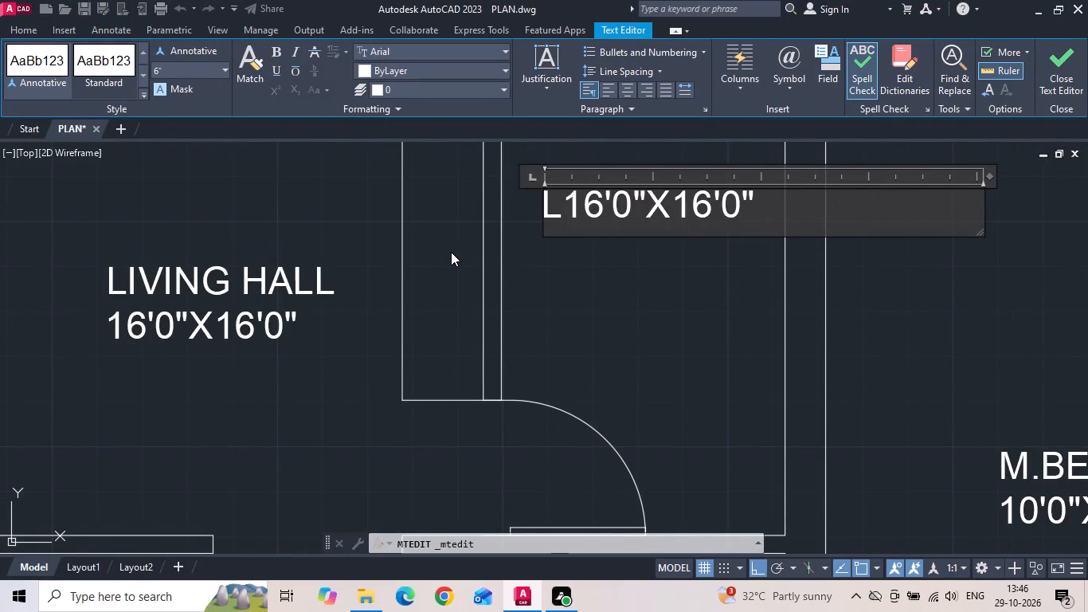
key(BackSpace)
text(UT)
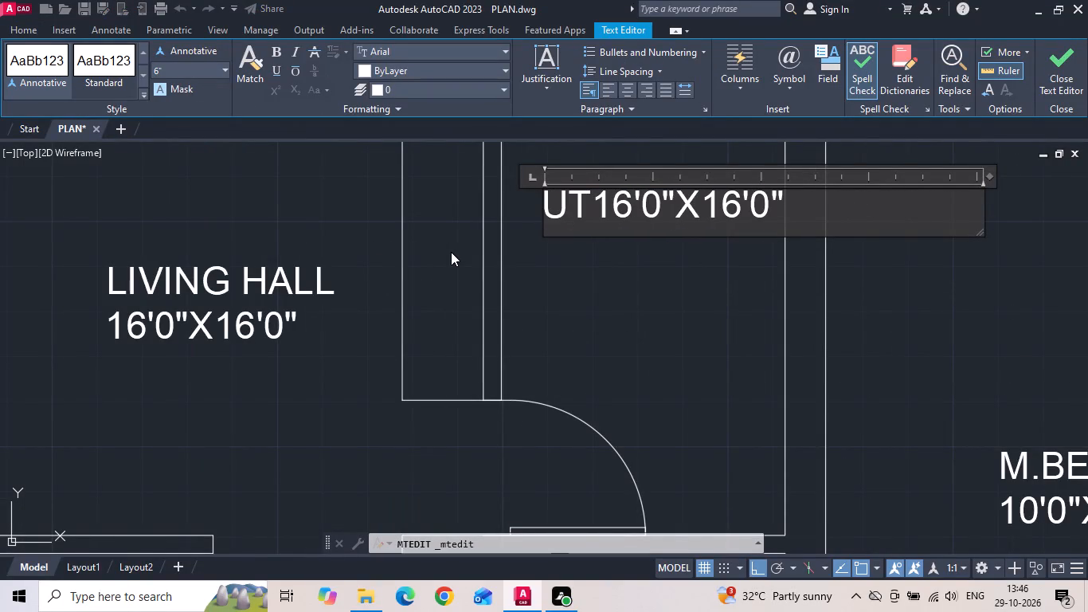
text(ILITY)
key(Return)
Set the size text under UTILITY to 5'3"X8'0" and finish editing the label.
scroll(757, 421, down, 2)
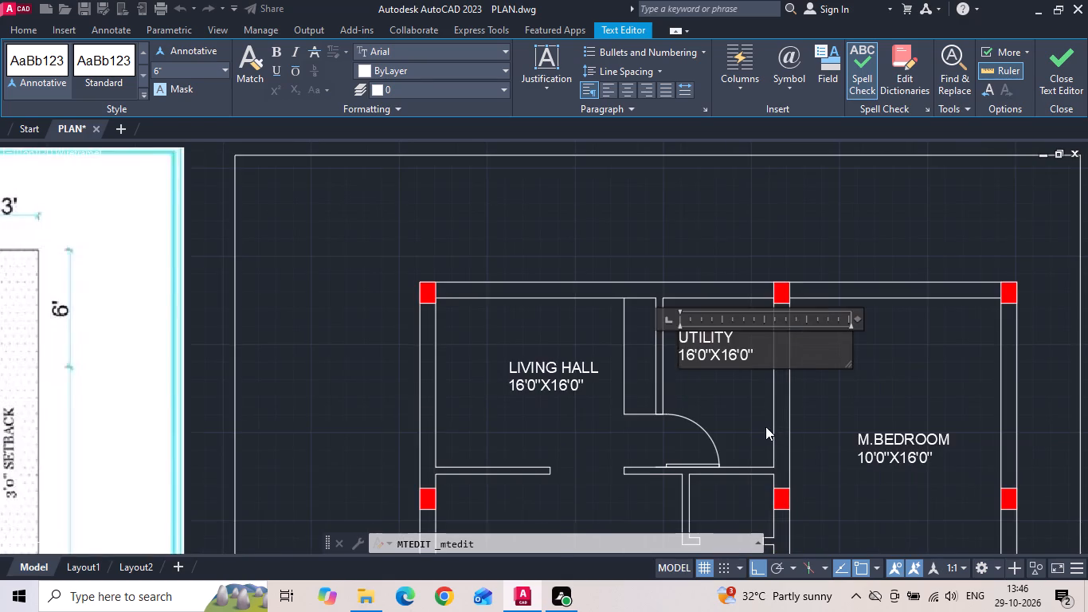
scroll(765, 426, down, 1)
scroll(728, 394, up, 2)
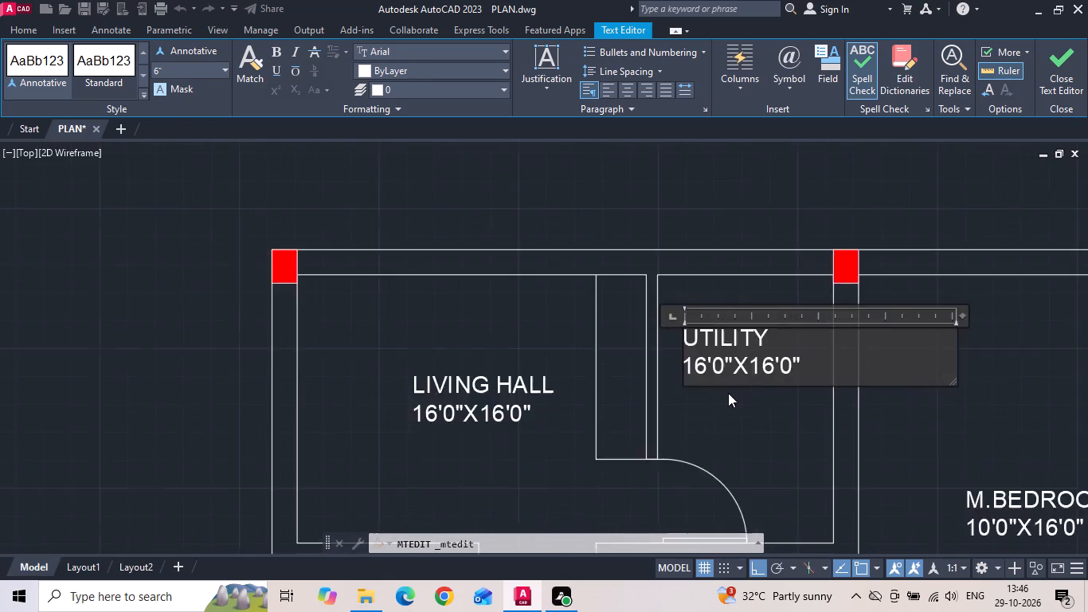
scroll(728, 393, up, 1)
click(801, 365)
key(BackSpace)
key(BackSpace)
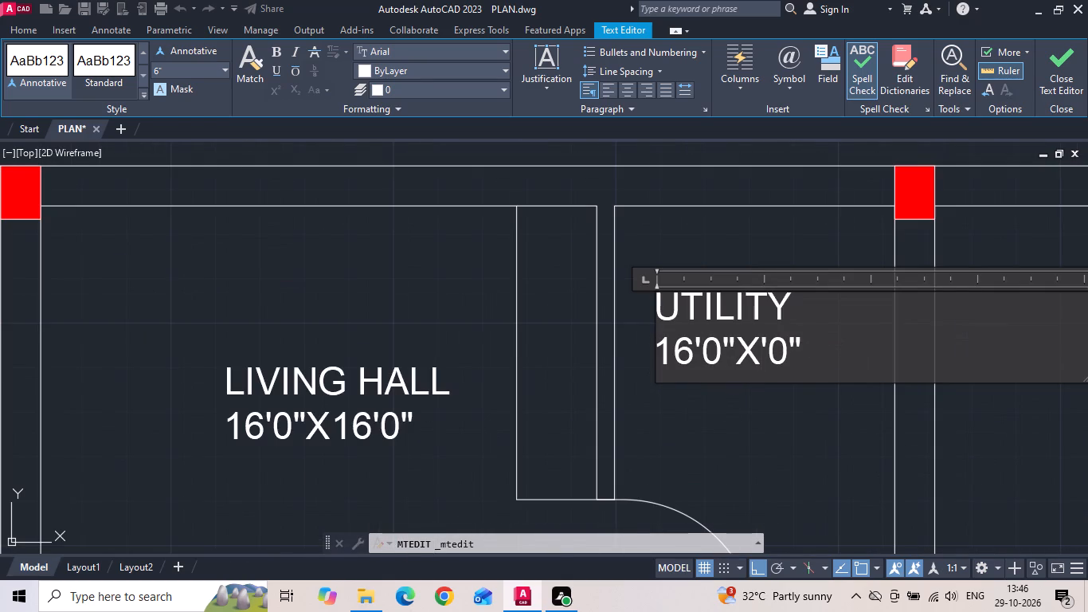
key(8)
scroll(799, 377, down, 4)
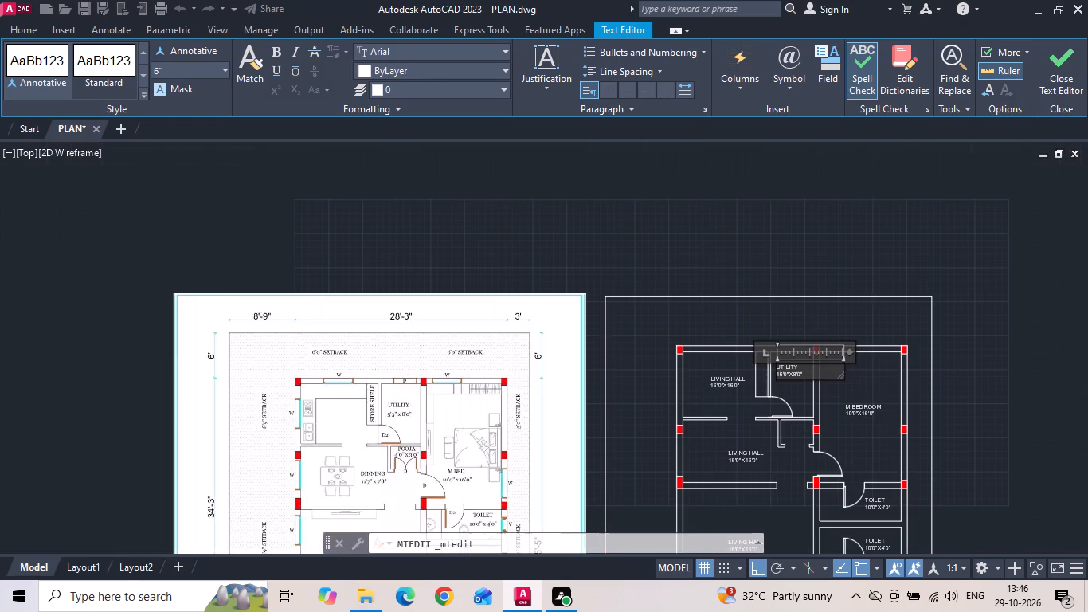
scroll(793, 386, up, 3)
click(761, 343)
key(BackSpace)
key(3)
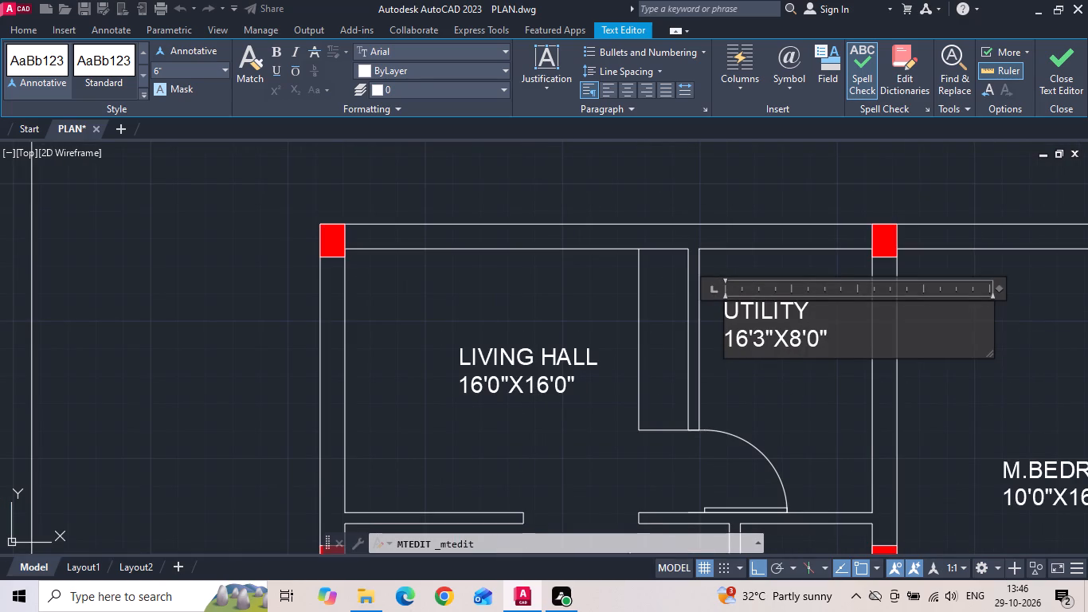
click(746, 343)
key(BackSpace)
key(BackSpace)
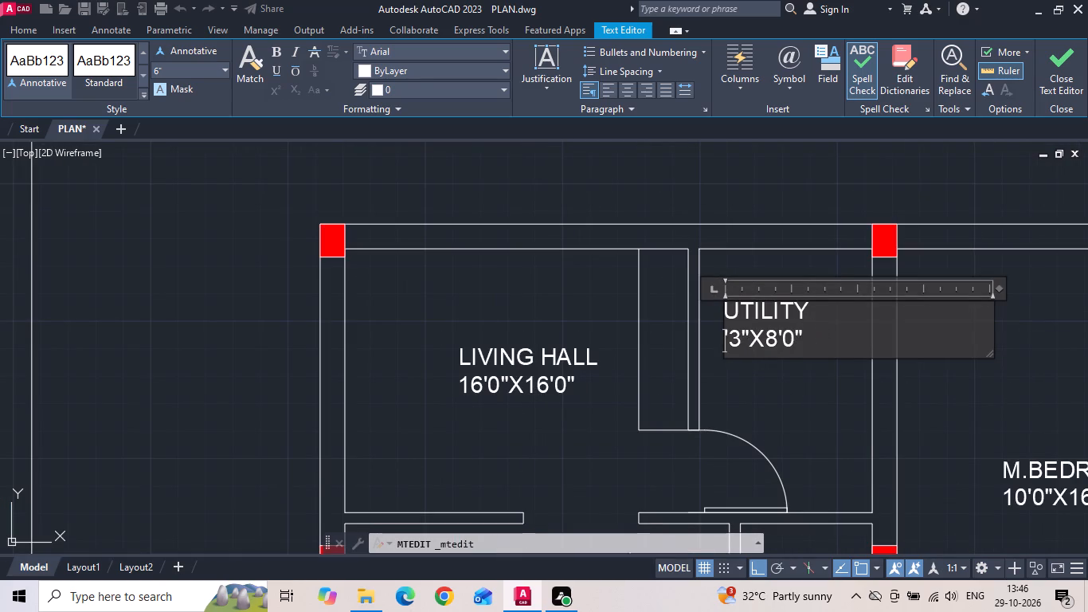
key(5)
click(749, 379)
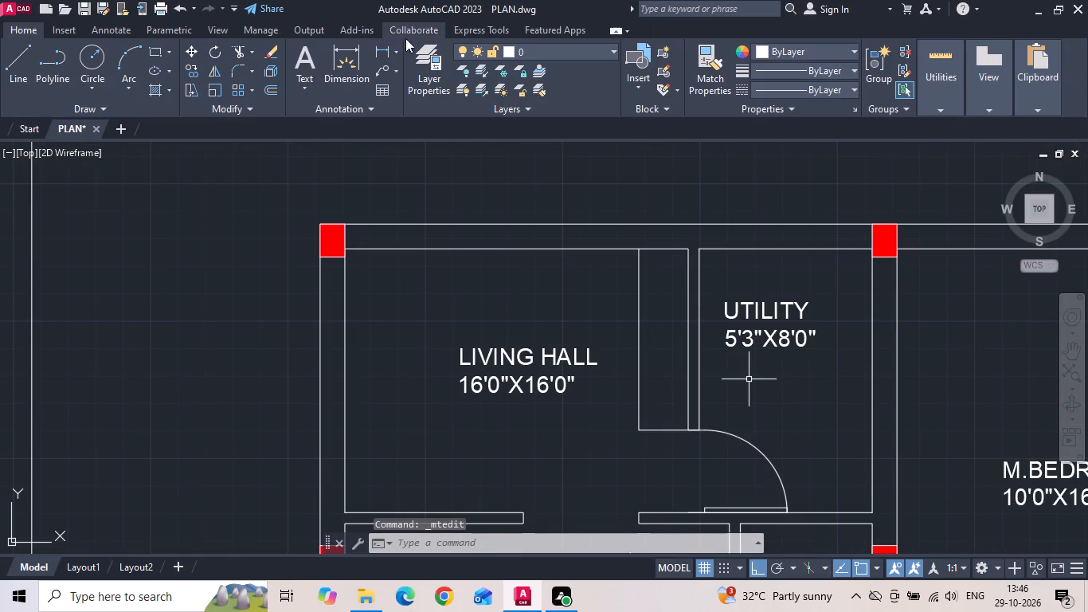
Check the utility room's inside width and depth with linear dimensions, without placing them.
click(380, 47)
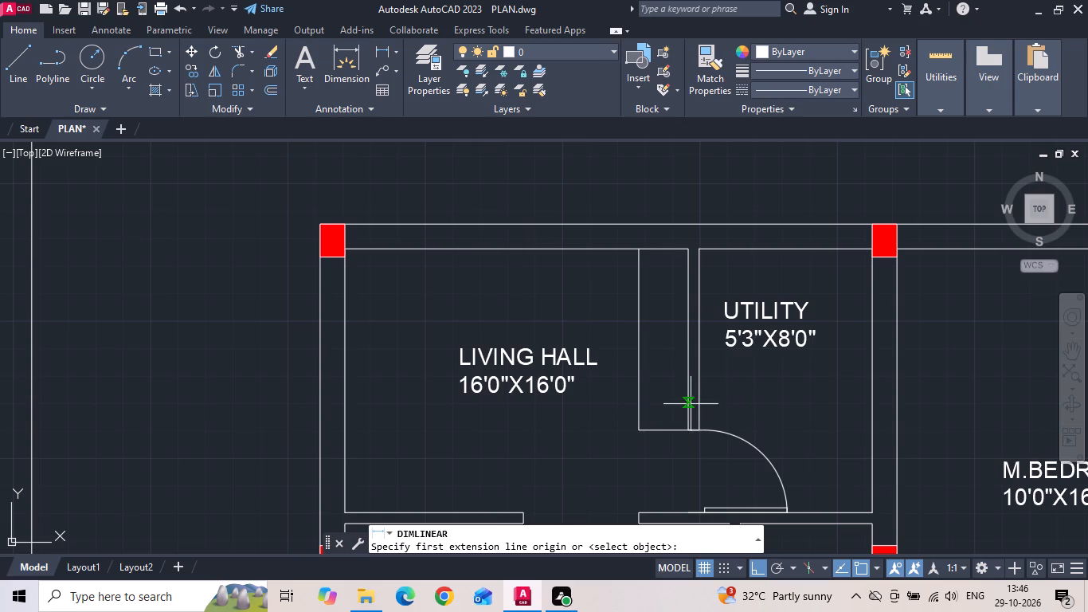
click(697, 408)
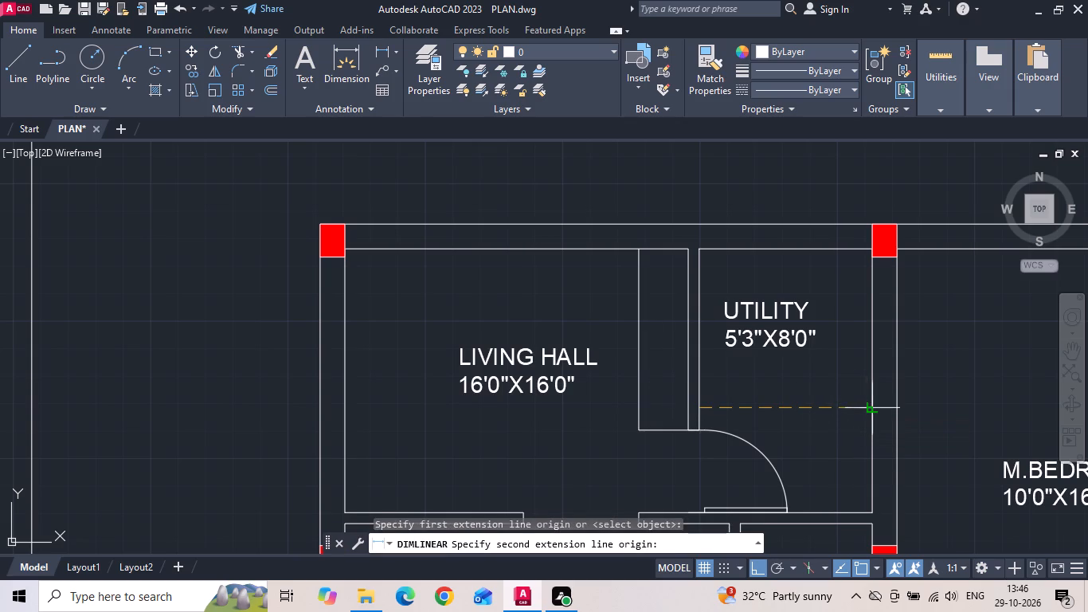
click(871, 406)
key(Escape)
key(space)
drag(854, 506, 852, 472)
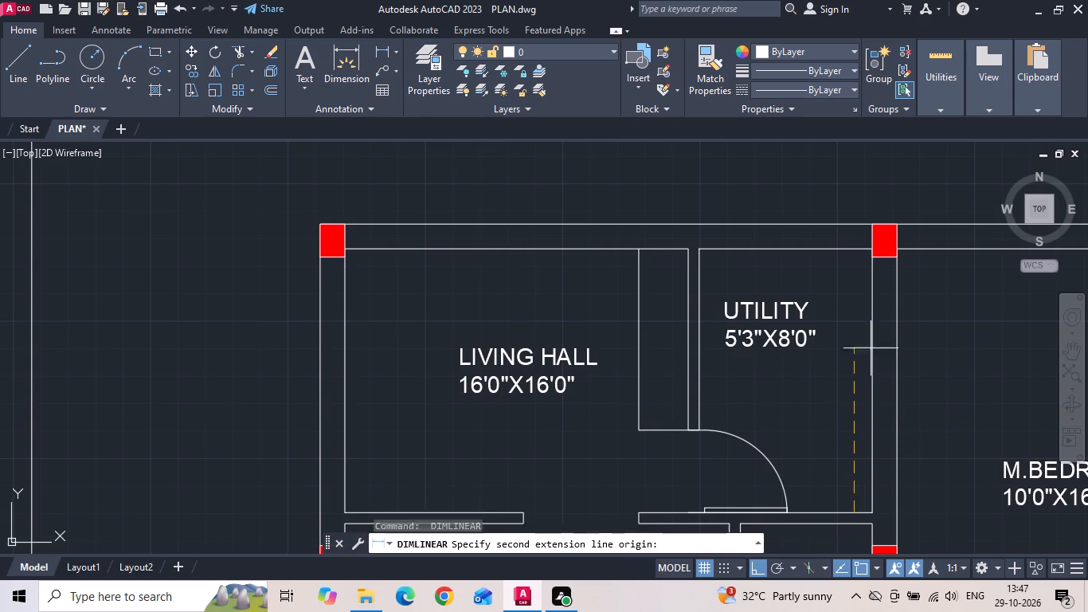
click(857, 249)
key(Escape)
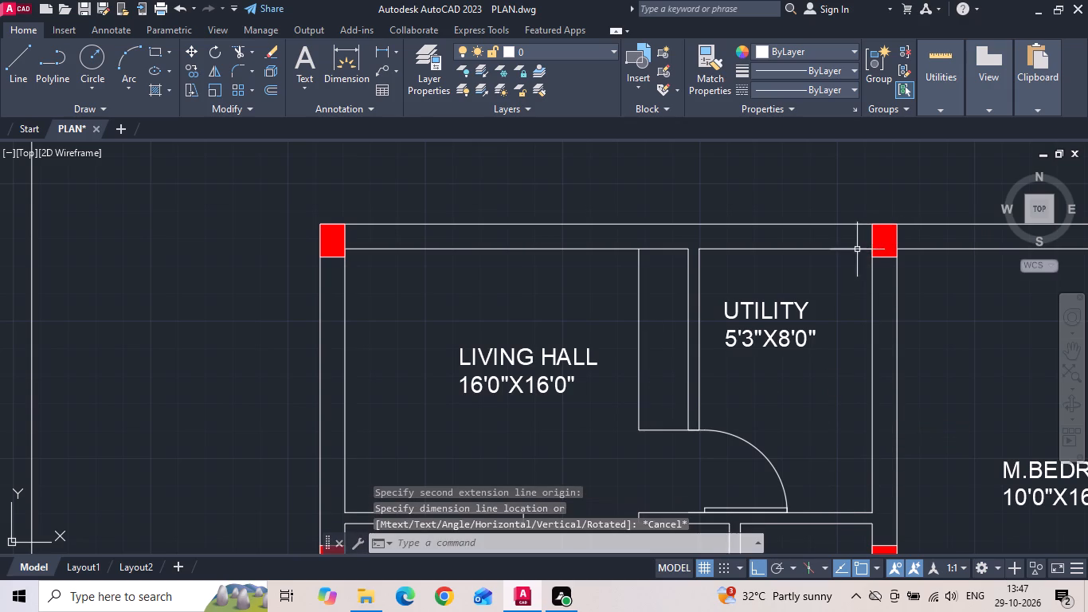
Move the LIVING HALL label in the room beside the utility about 10.7" horizontally, away from the utility wall.
click(535, 350)
click(489, 382)
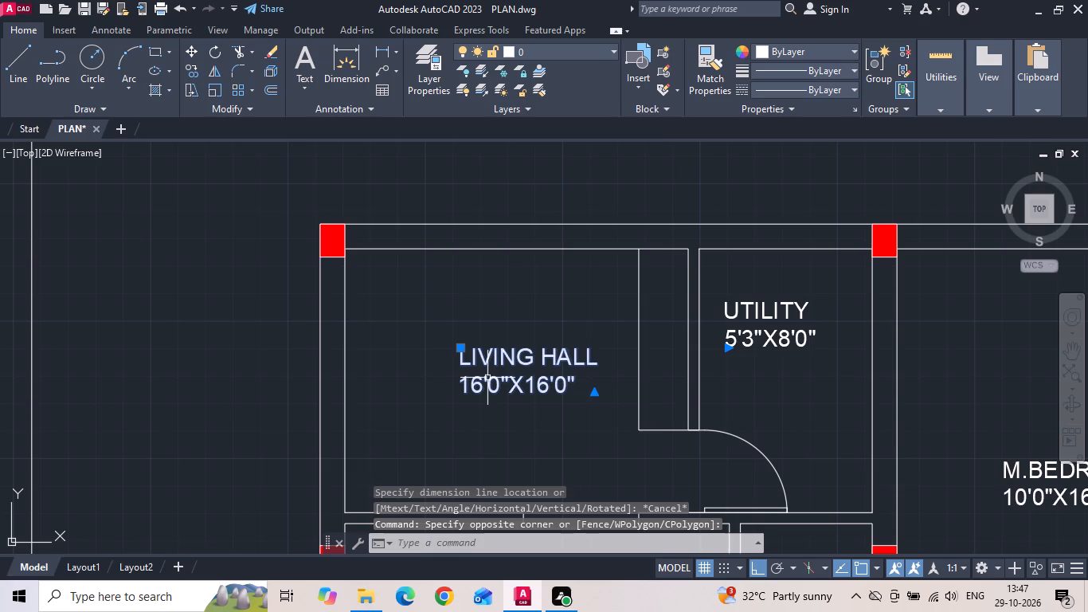
right_click(486, 374)
click(499, 297)
click(515, 437)
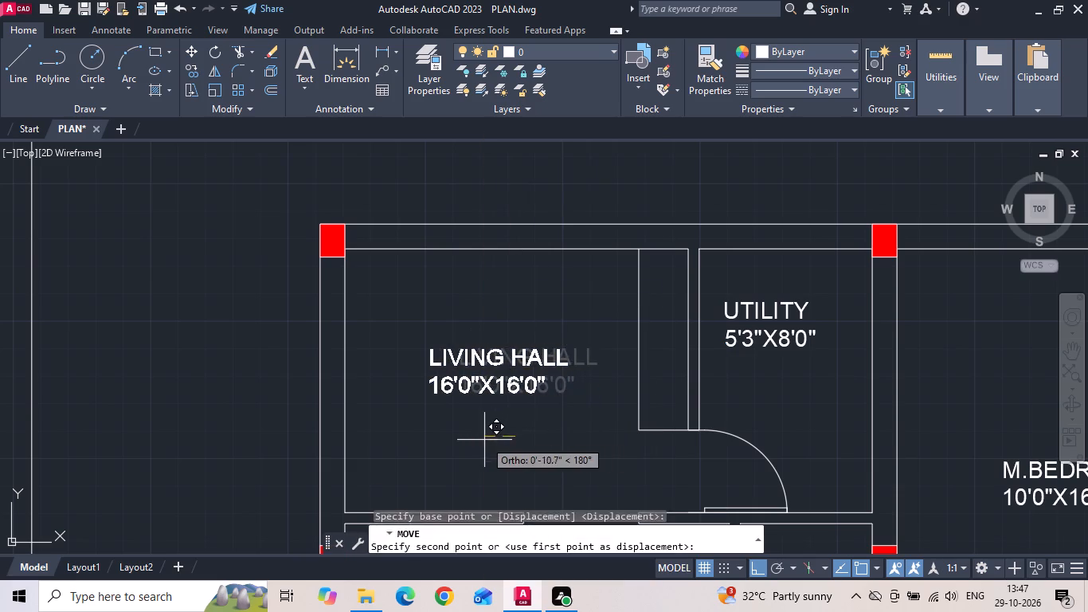
click(484, 440)
Add linear dimensions for the inside width and depth of the room beside the utility.
click(383, 50)
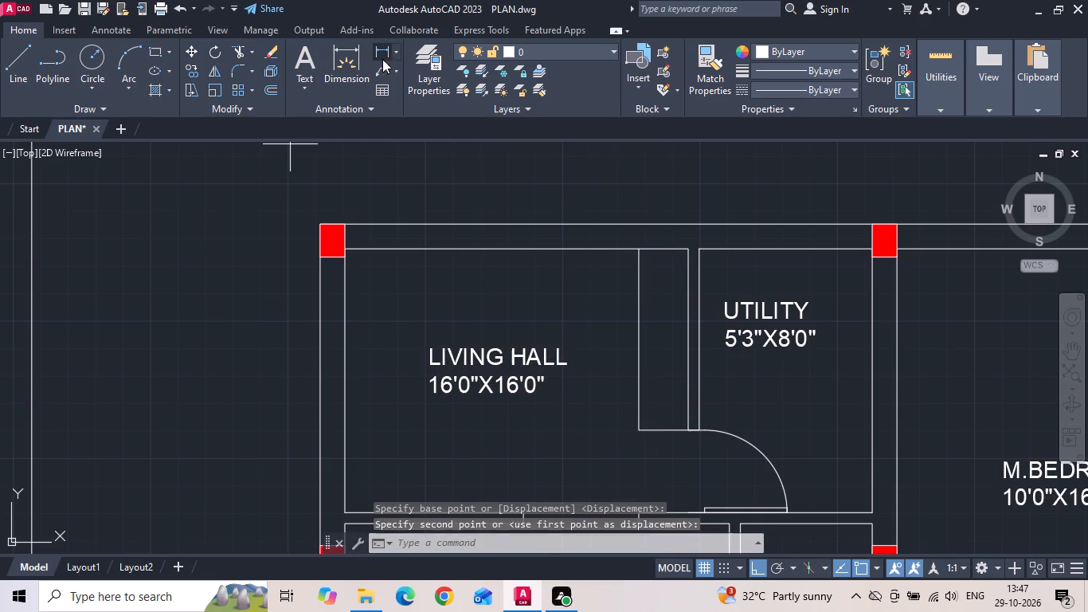
click(345, 311)
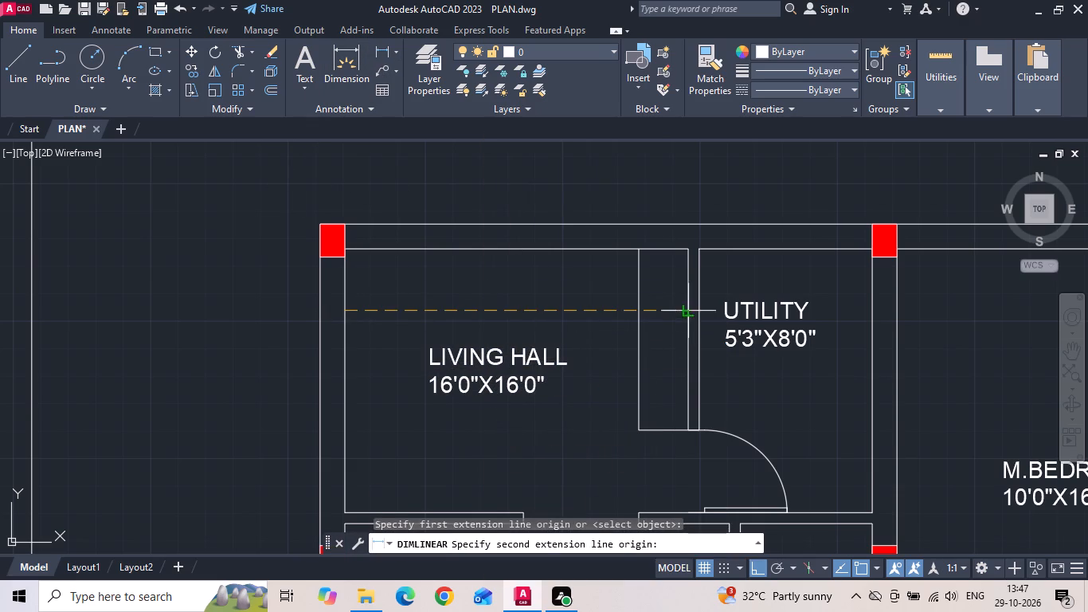
click(691, 312)
click(685, 302)
key(space)
drag(379, 252, 378, 259)
middle_drag(365, 372, 365, 335)
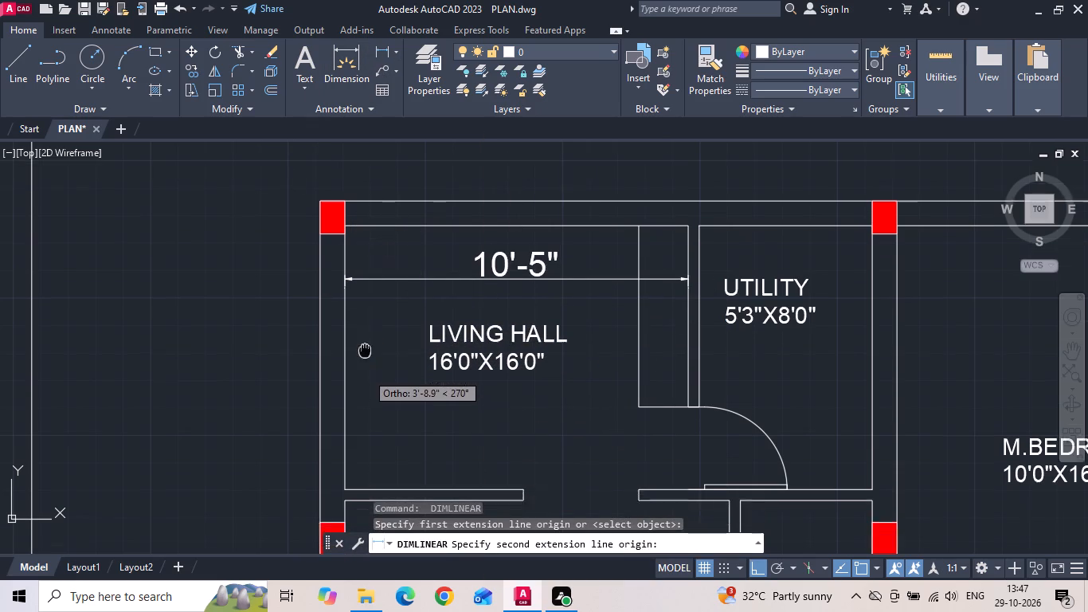
middle_drag(365, 335, 366, 302)
click(383, 443)
click(394, 409)
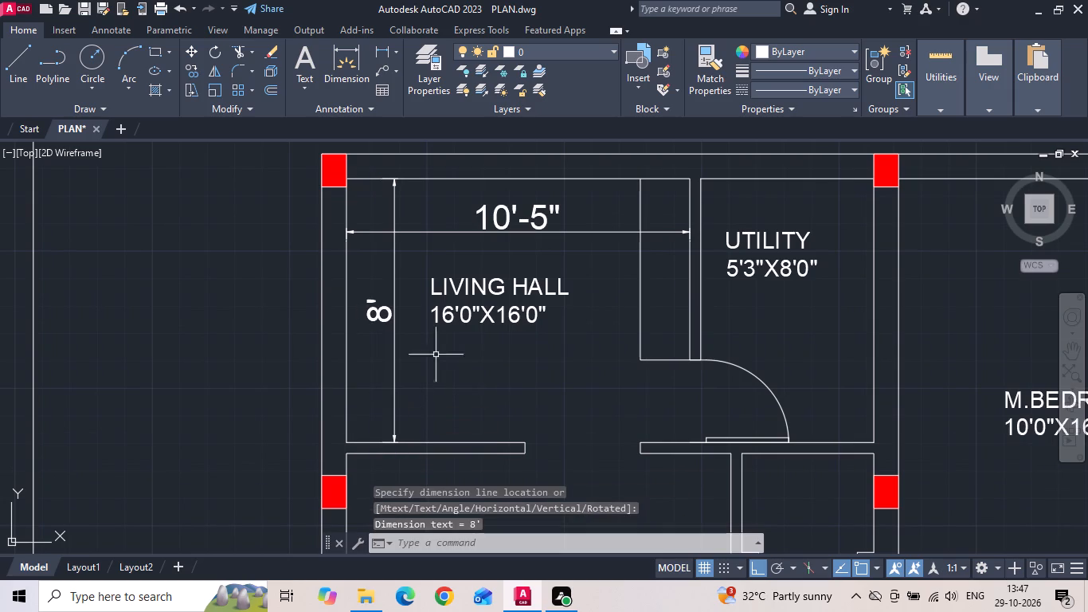
Set the size text in the LIVING HALL label beside the utility to 10'5"X8'0".
double_click(448, 311)
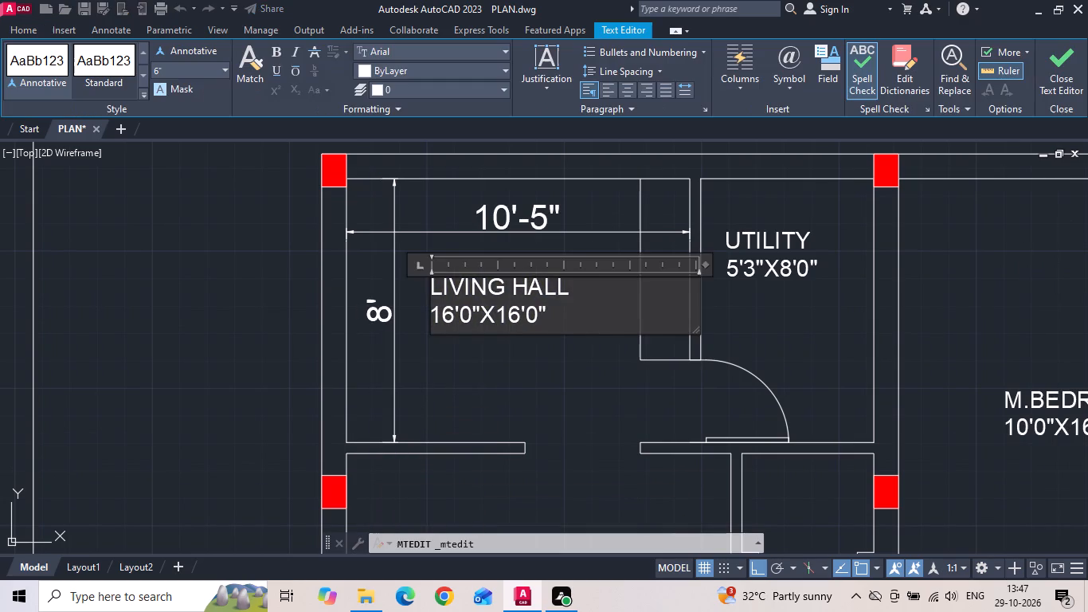
key(BackSpace)
key(0)
click(468, 324)
key(backslash)
key(BackSpace)
key(BackSpace)
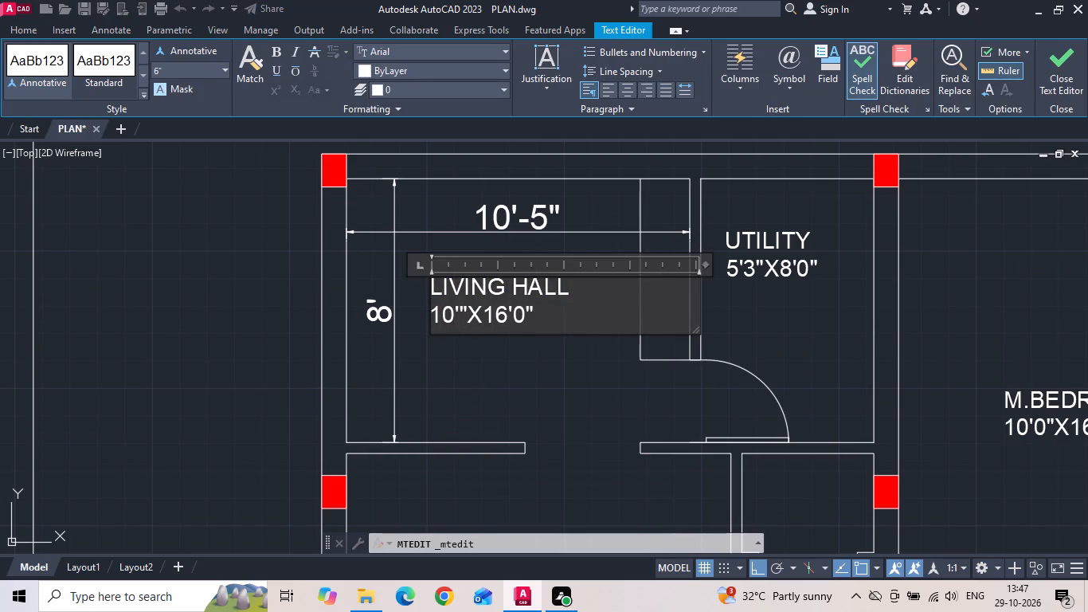
key(5)
click(523, 319)
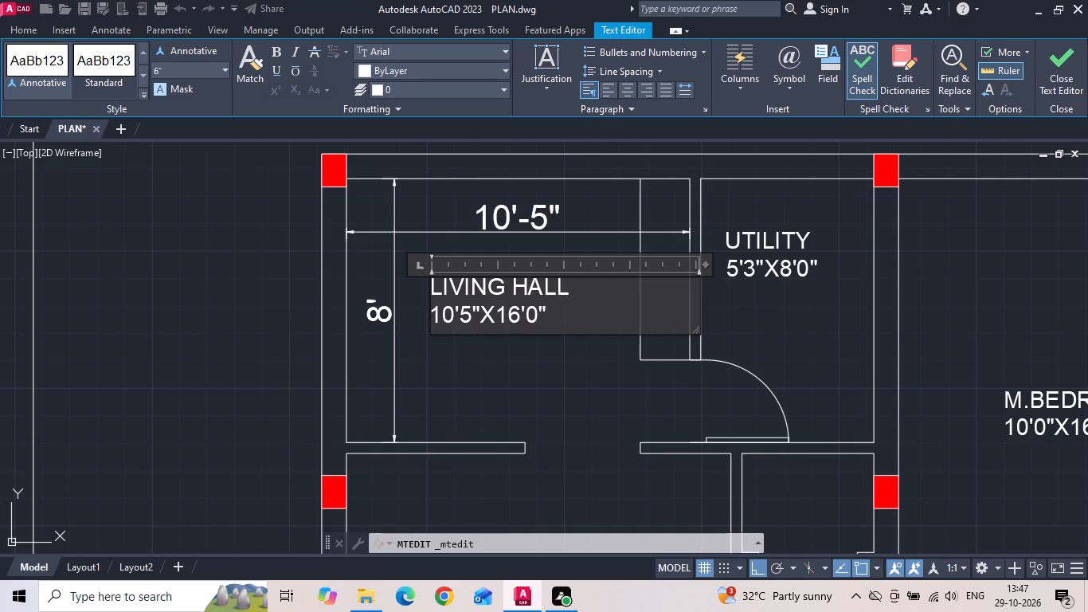
click(523, 315)
click(522, 310)
key(BackSpace)
key(BackSpace)
key(8)
Rename the 10'5"X8'0" room label as KITCHEN and finish editing the text.
drag(581, 299, 308, 296)
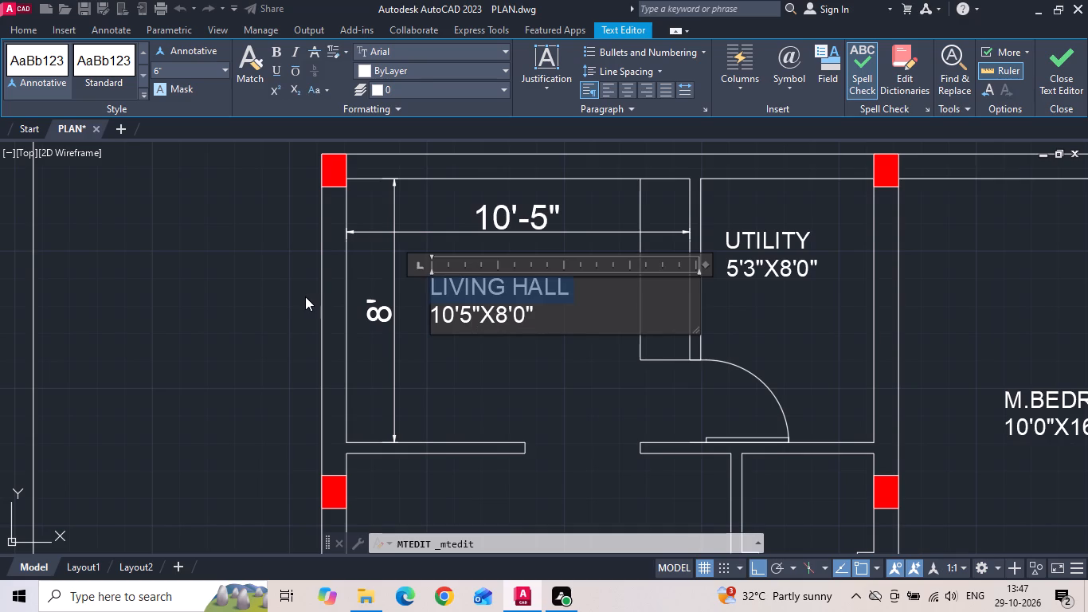
key(BackSpace)
text(KITCHEN)
key(Return)
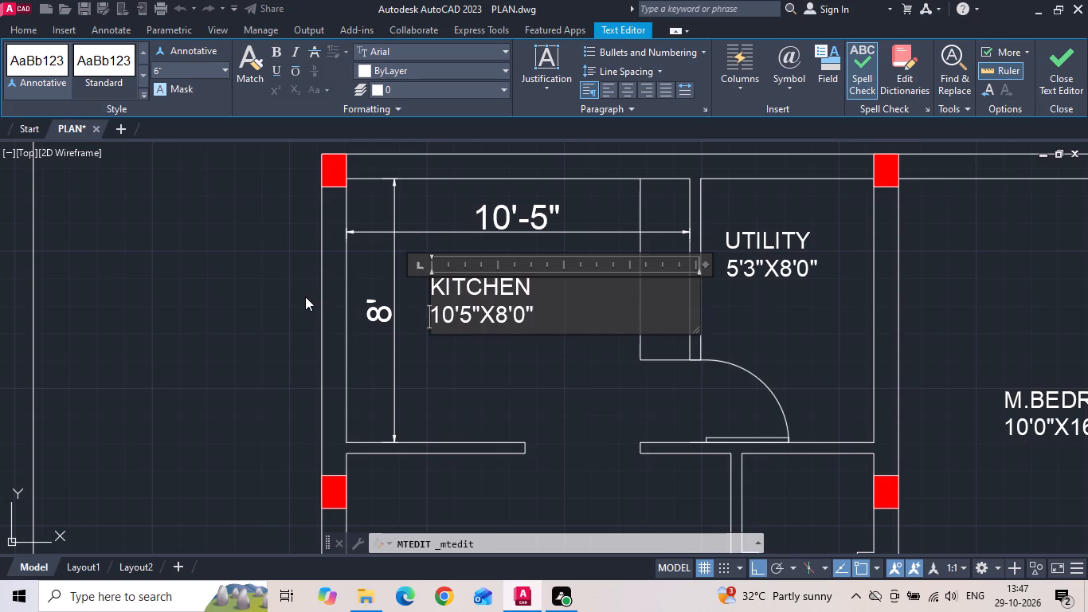
click(421, 357)
Delete the width and depth dimensions inside the kitchen.
click(401, 251)
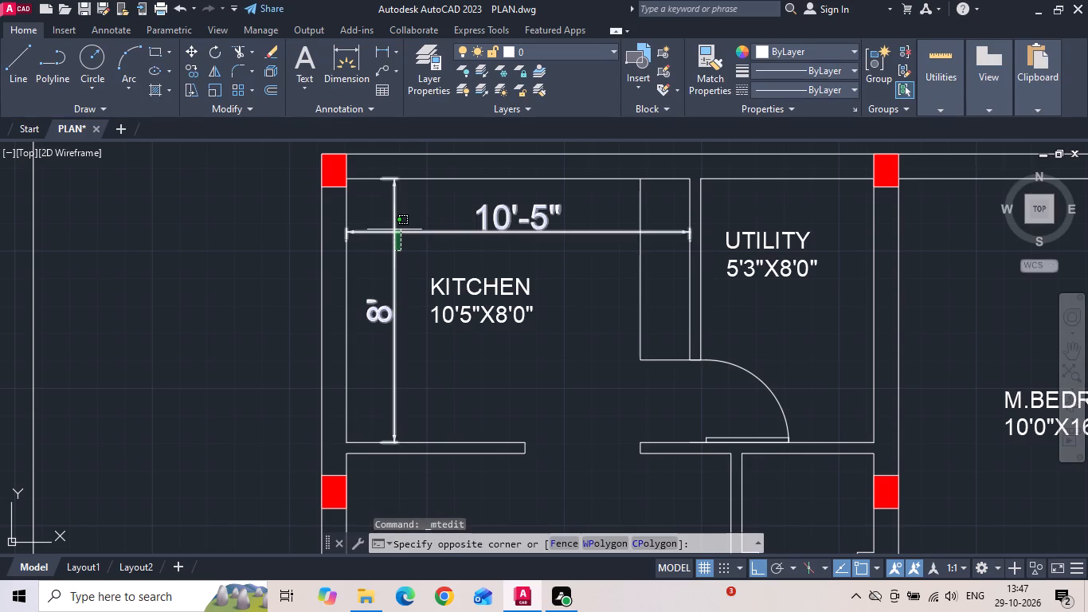
click(391, 224)
key(Delete)
Move the UTILITY label slightly right and then down so it sits near the middle of the utility room.
scroll(619, 213, down, 1)
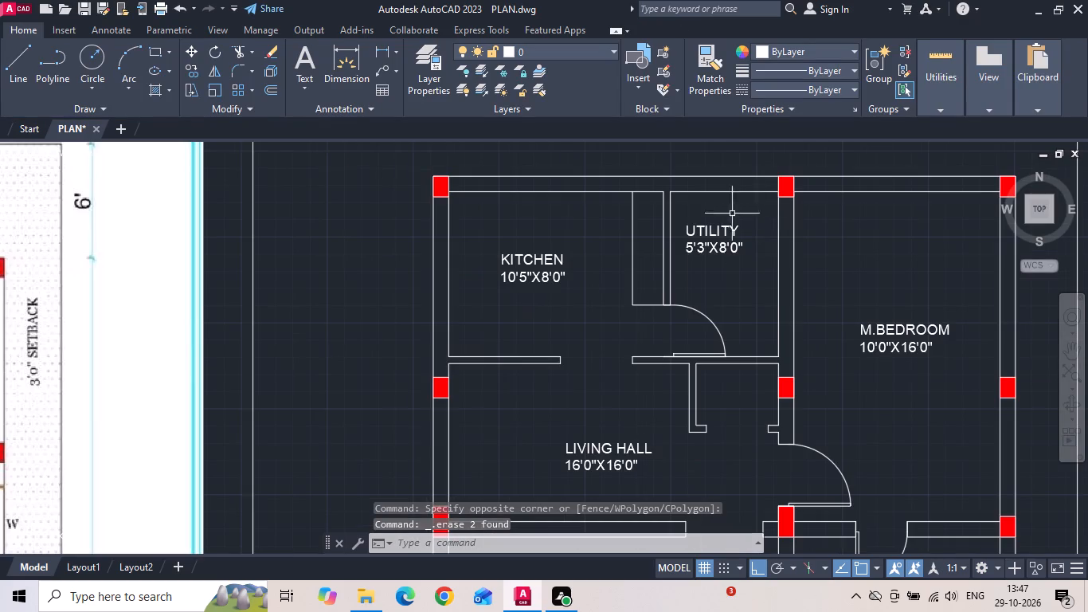
click(718, 246)
right_click(716, 246)
click(756, 287)
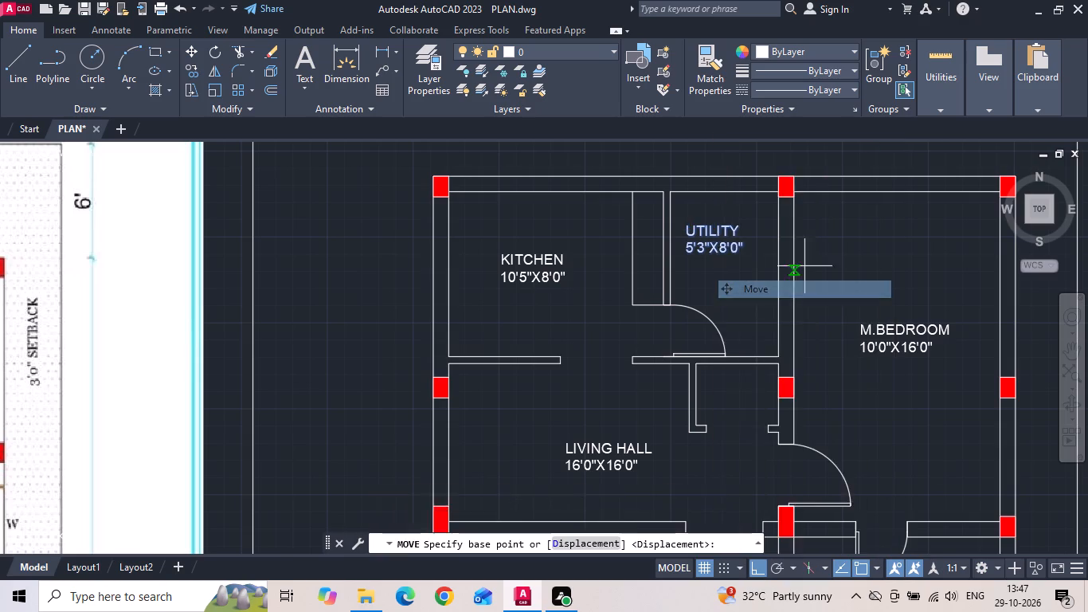
scroll(820, 261, up, 1)
click(887, 264)
click(906, 265)
drag(732, 261, 718, 253)
click(658, 208)
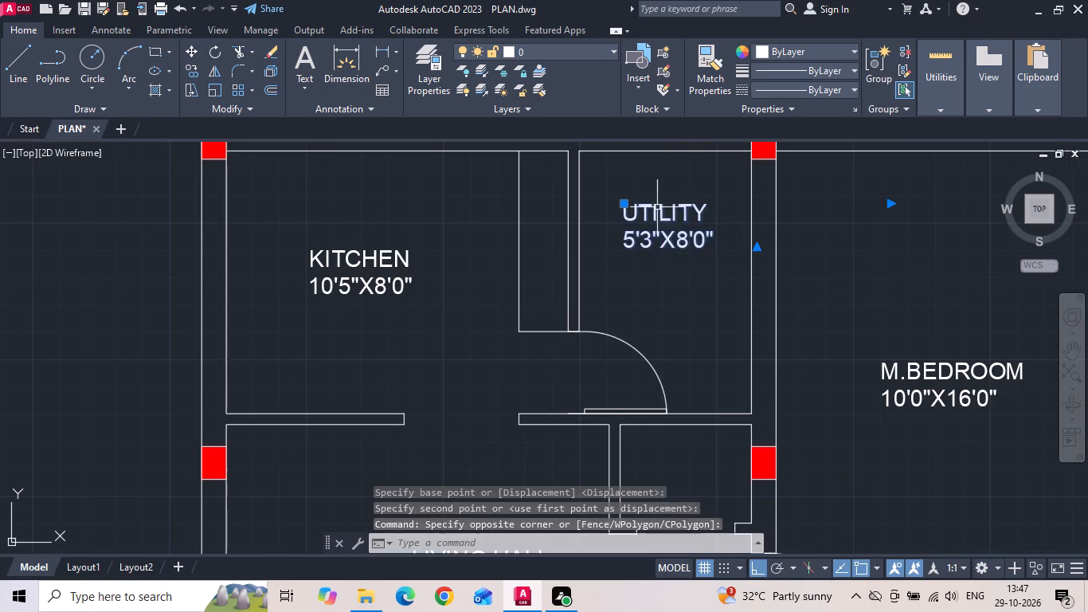
right_click(656, 206)
click(676, 292)
drag(670, 275, 671, 288)
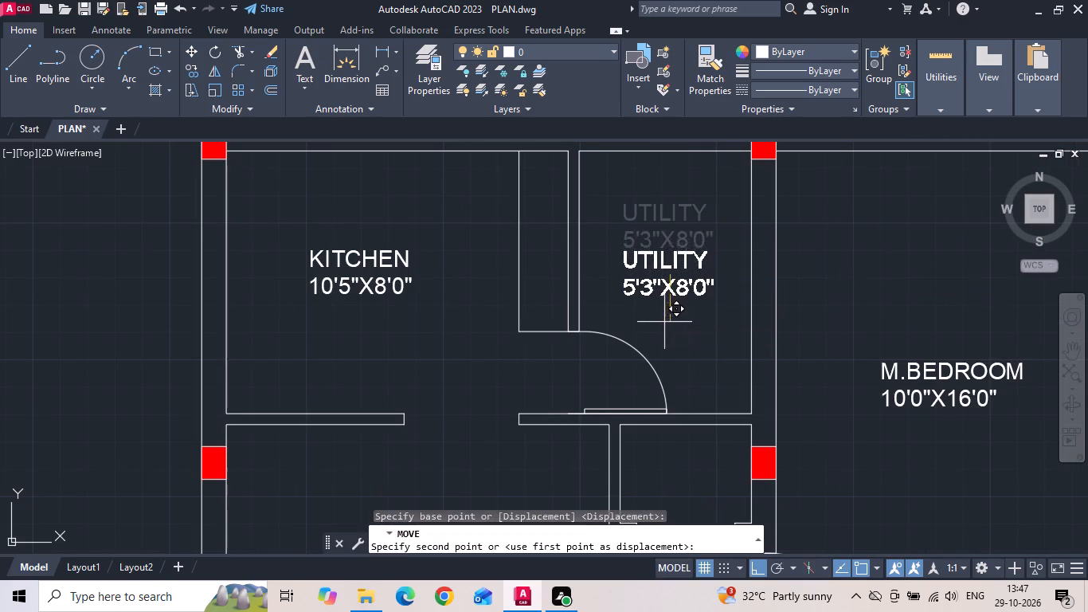
click(664, 322)
Dimension the clear width and depth of the room below the kitchen with linear dimensions.
scroll(644, 195, down, 1)
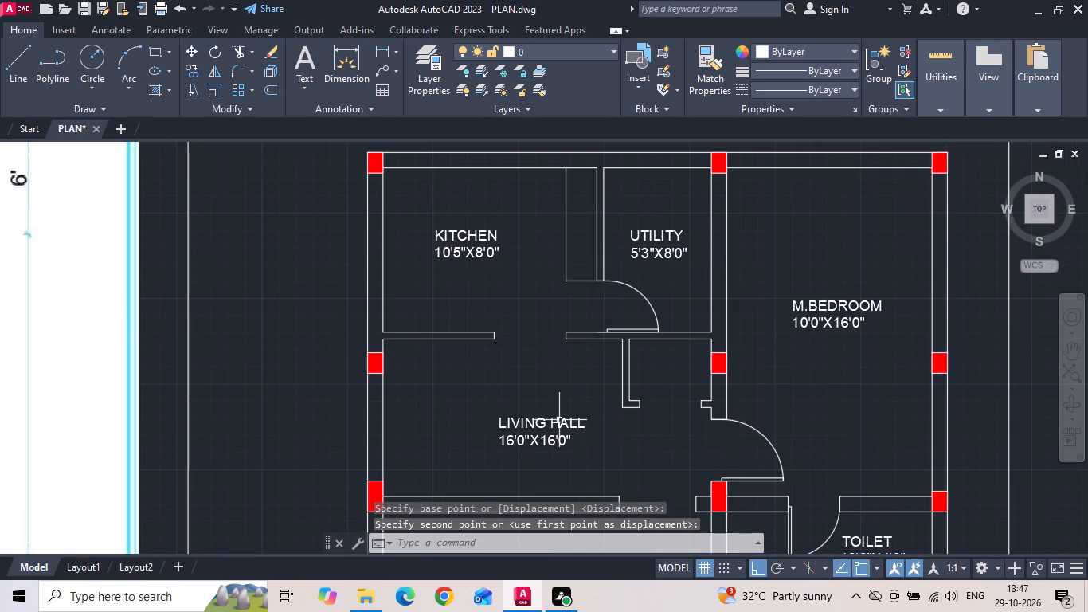
scroll(634, 364, down, 2)
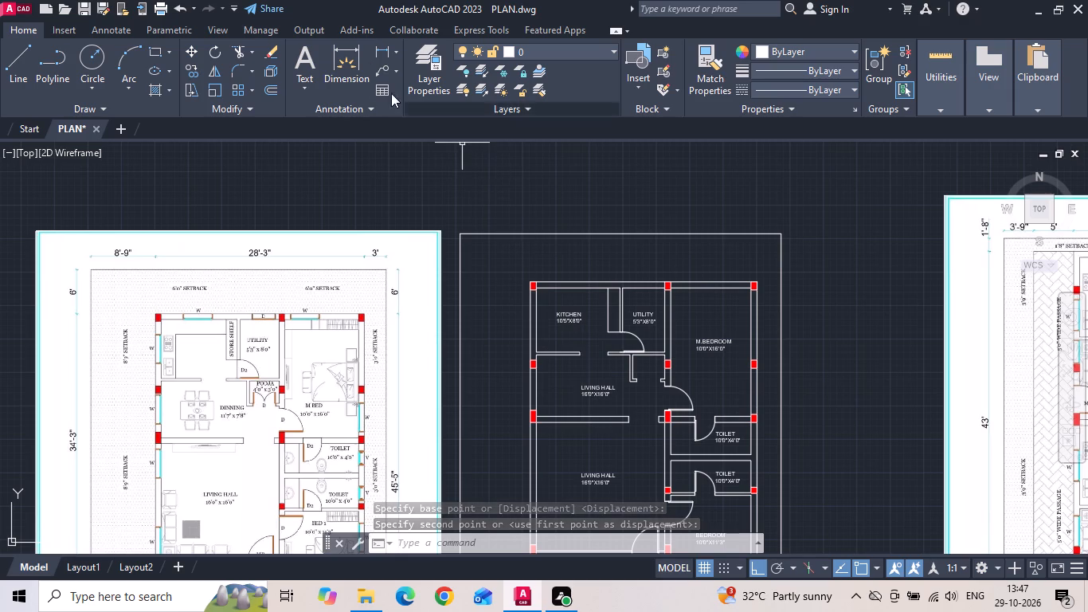
click(377, 52)
scroll(601, 410, up, 3)
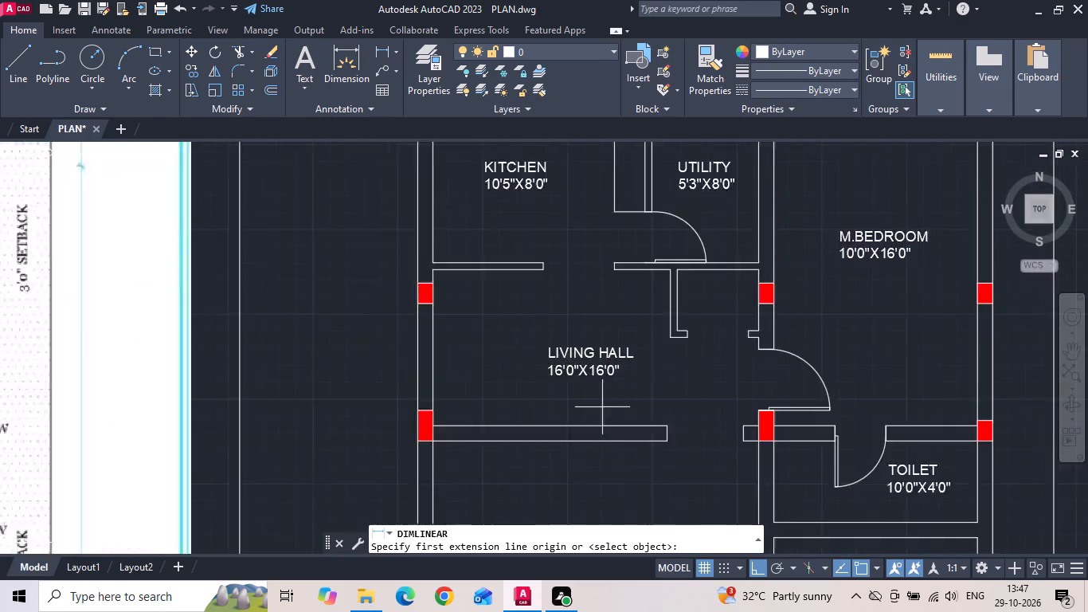
click(706, 244)
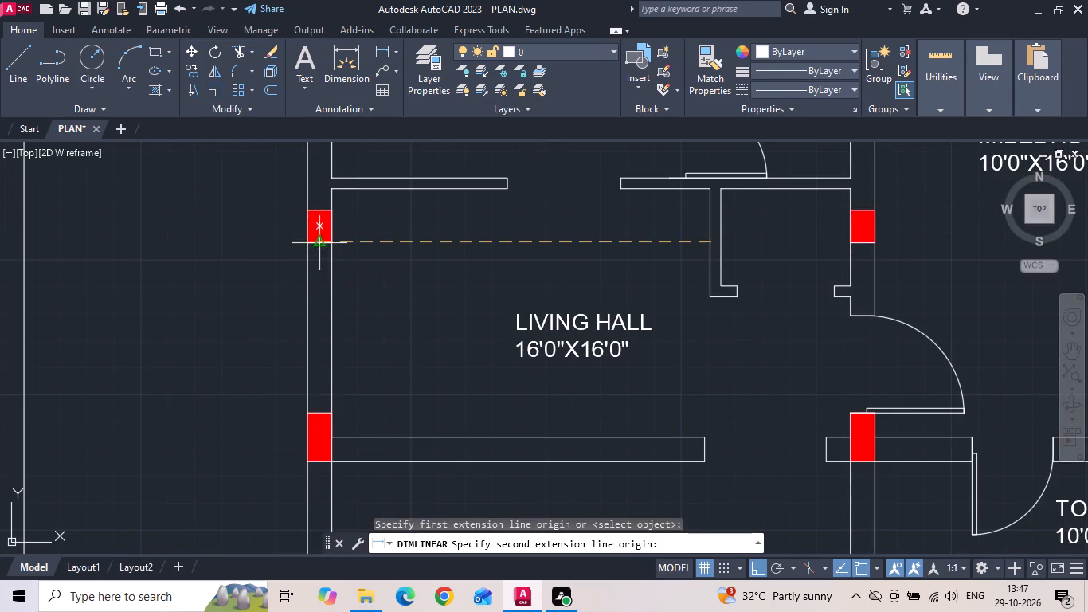
click(335, 246)
click(370, 271)
key(space)
click(389, 191)
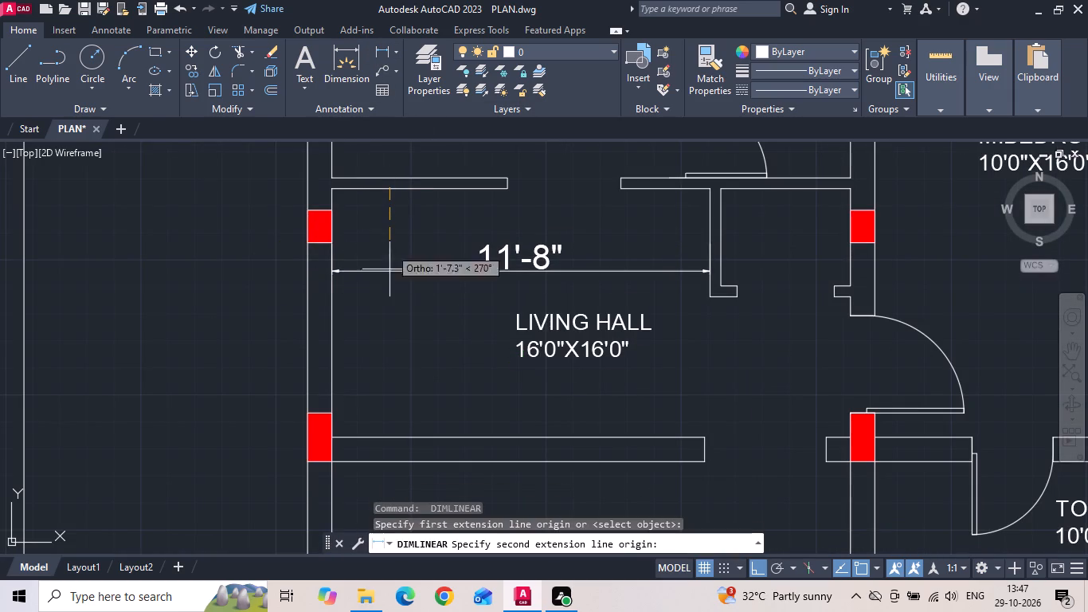
click(392, 435)
click(396, 398)
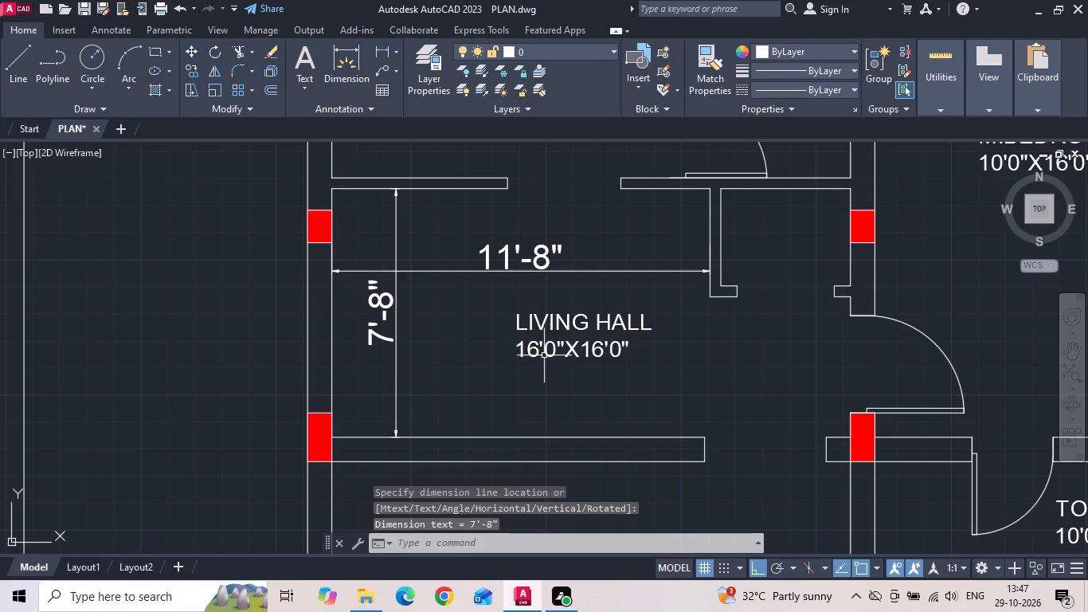
Set the size text in the LIVING HALL label below the kitchen to 11'8"X7'8".
double_click(534, 354)
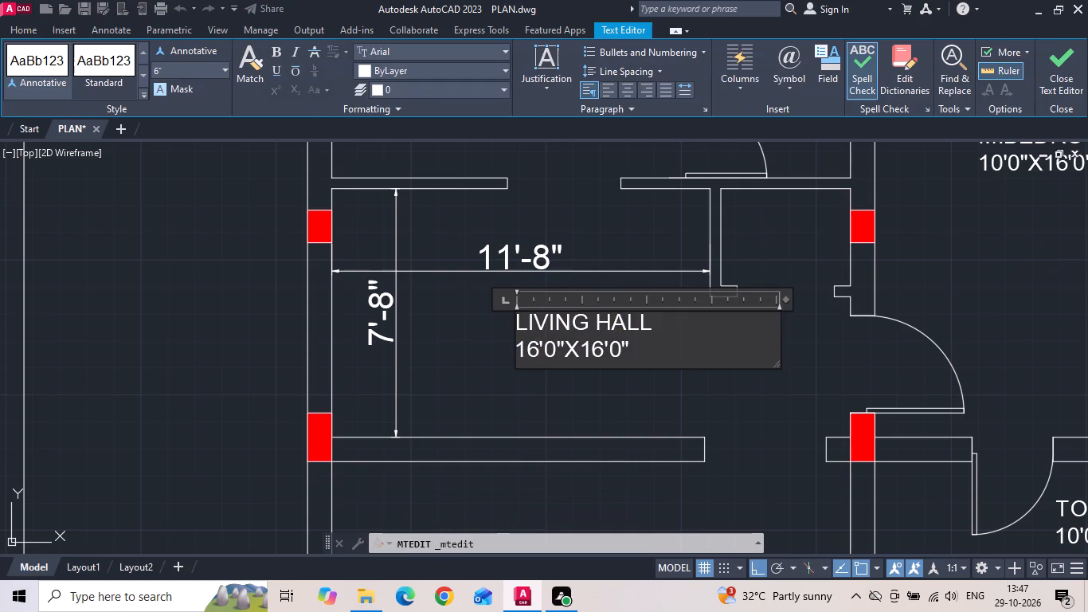
key(BackSpace)
key(1)
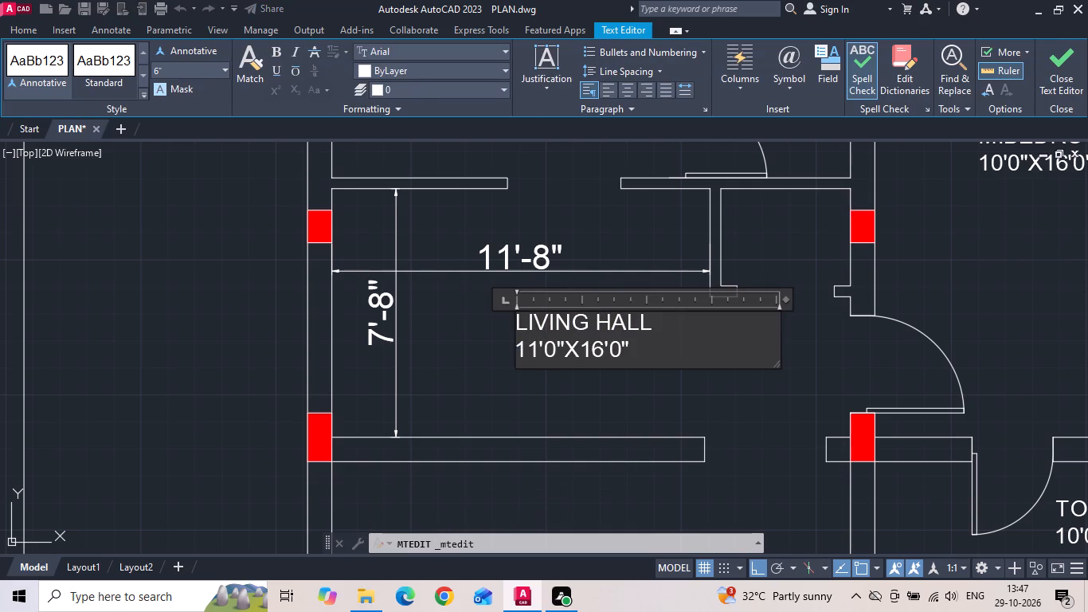
click(553, 359)
key(BackSpace)
key(8)
click(604, 350)
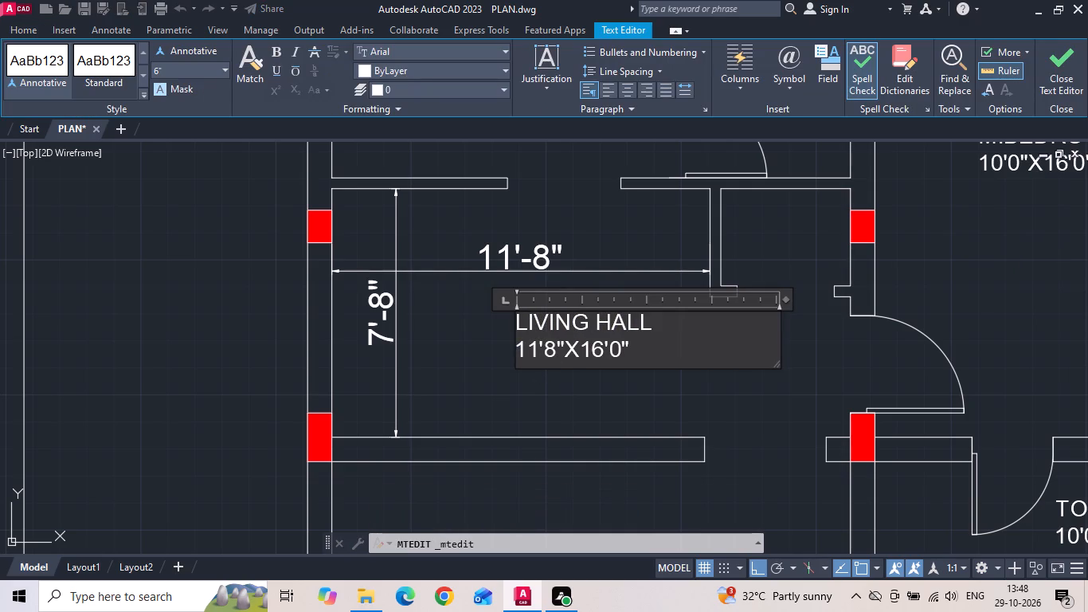
key(BackSpace)
key(BackSpace)
key(7)
click(606, 350)
key(BackSpace)
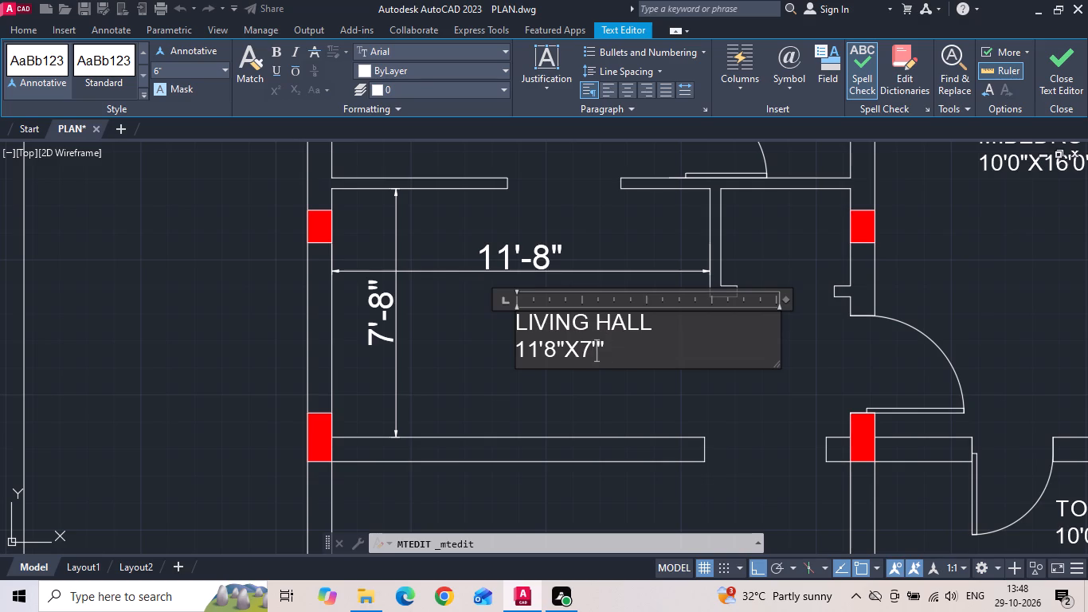
key(8)
Rename the 11'8"X7'8" room label as DINING, indent the name by one space and finish editing the text.
drag(654, 331, 403, 354)
key(BackSpace)
key(BackSpace)
key(BackSpace)
key(BackSpace)
key(BackSpace)
key(BackSpace)
key(BackSpace)
key(BackSpace)
key(BackSpace)
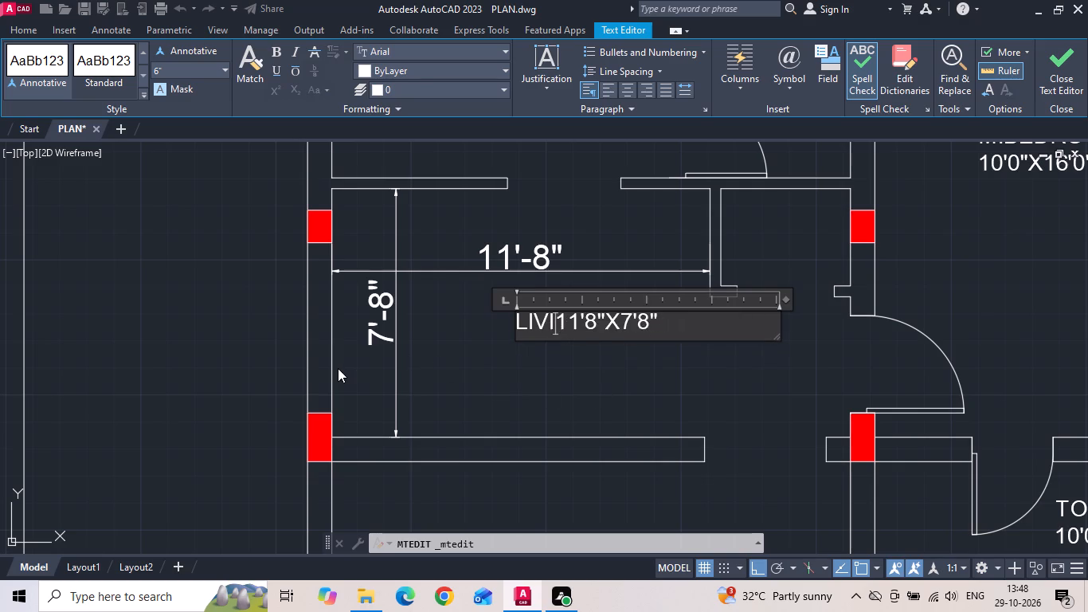
key(BackSpace)
key(BackSpace)
key(BackSpace)
text(DINING)
key(Return)
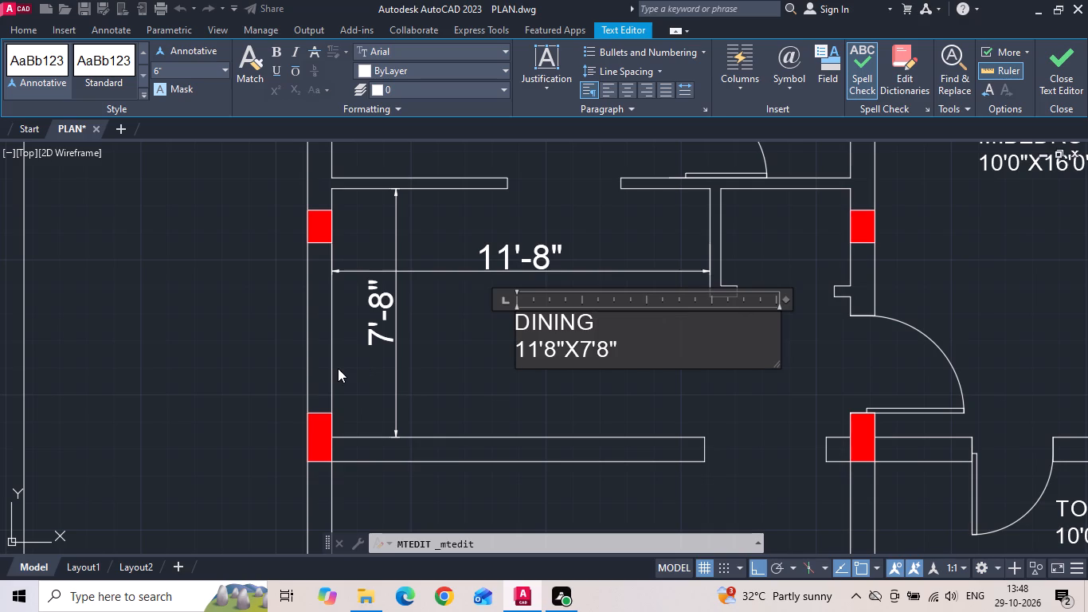
click(517, 317)
key(space)
click(481, 339)
Delete the width and depth dimensions inside the dining room.
drag(432, 252, 409, 286)
click(376, 329)
key(Delete)
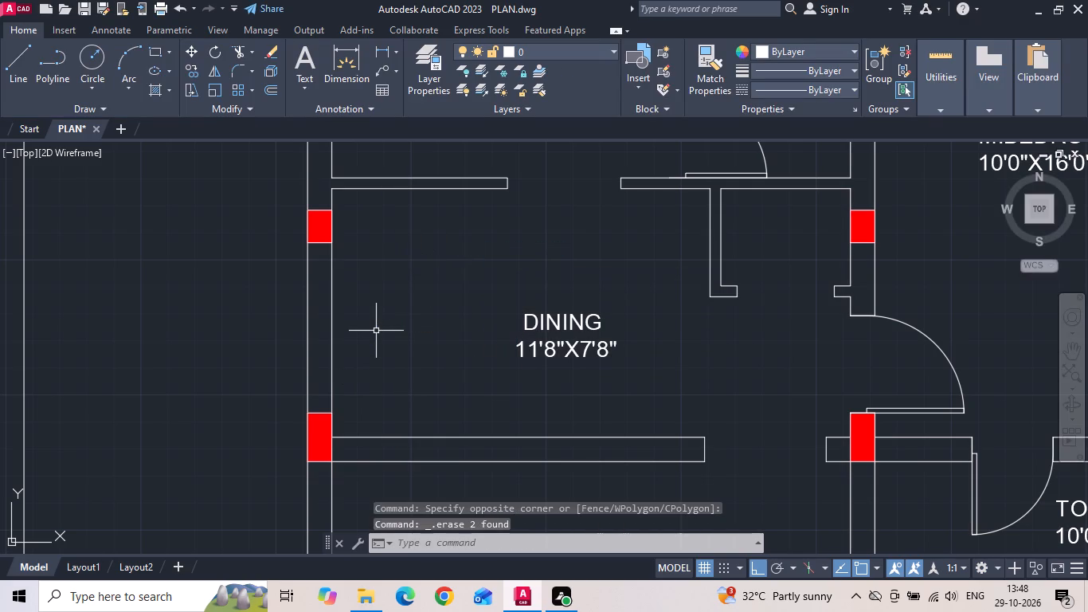
Save the drawing.
key(ctrl+s)
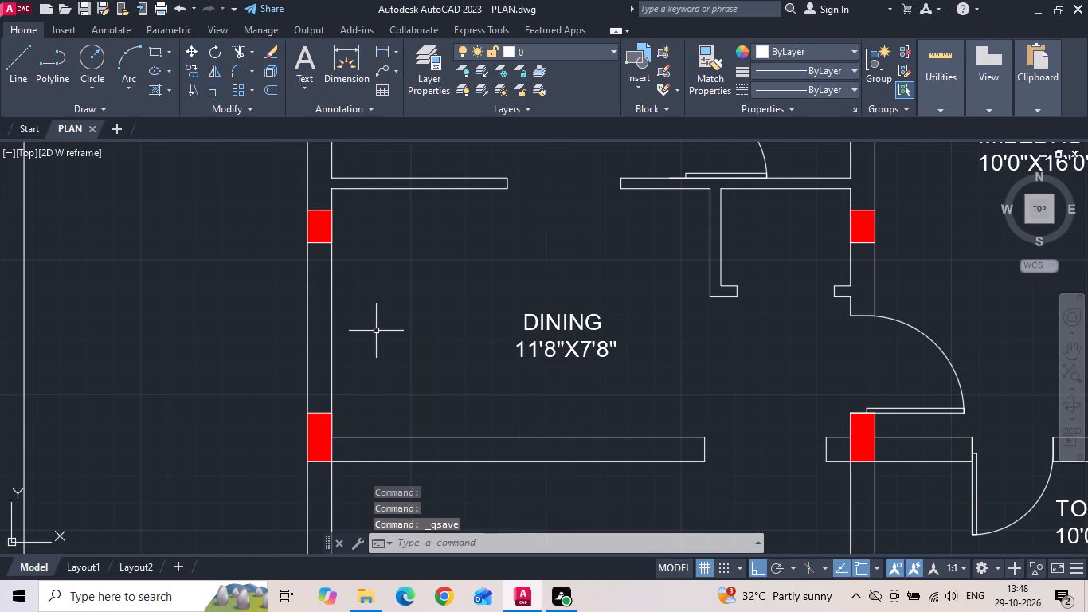
Move the DINING label left and slightly up so it sits near the middle of the open dining area.
click(523, 324)
right_click(525, 323)
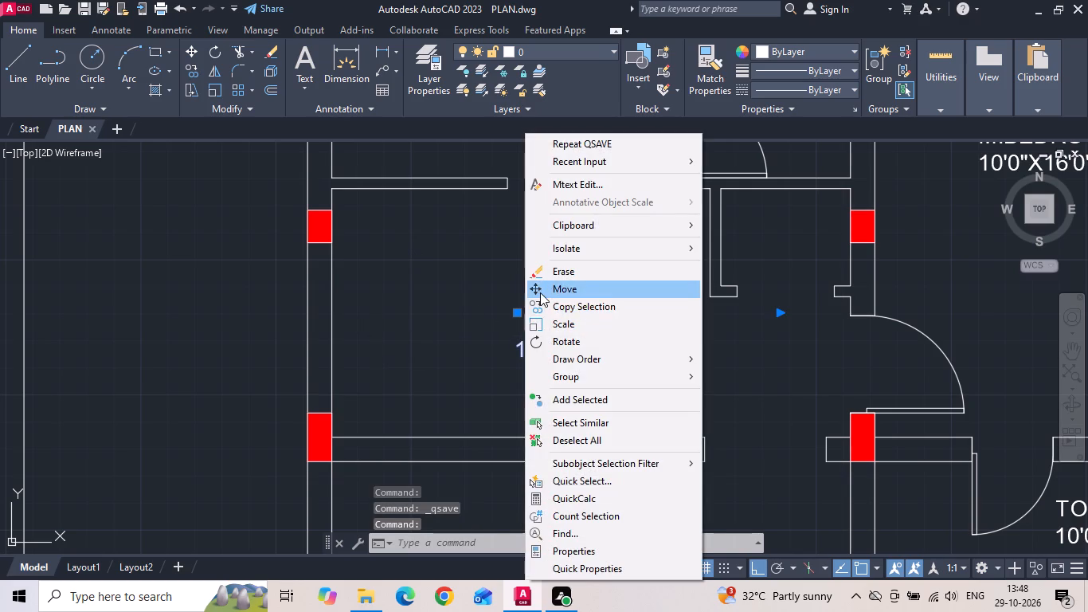
click(540, 292)
click(623, 281)
click(572, 265)
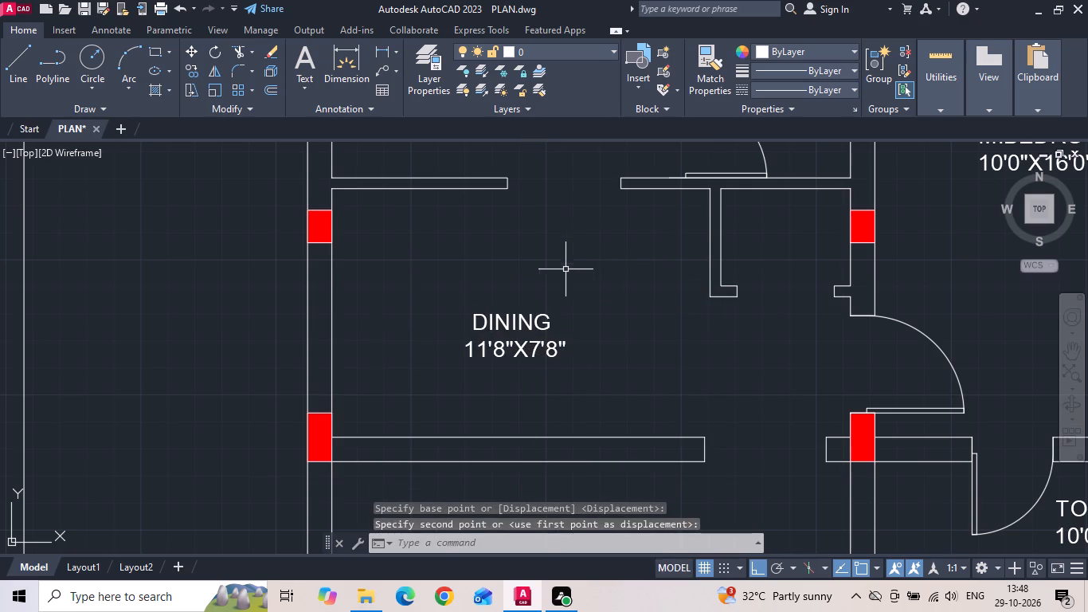
click(542, 289)
click(501, 348)
right_click(501, 349)
click(543, 294)
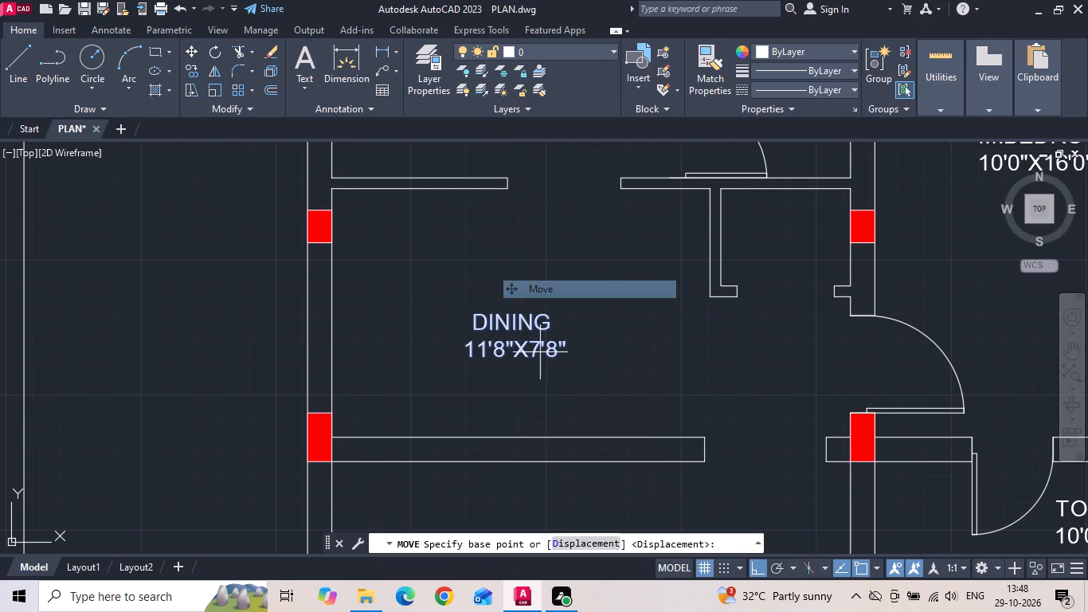
click(509, 390)
click(507, 361)
click(496, 312)
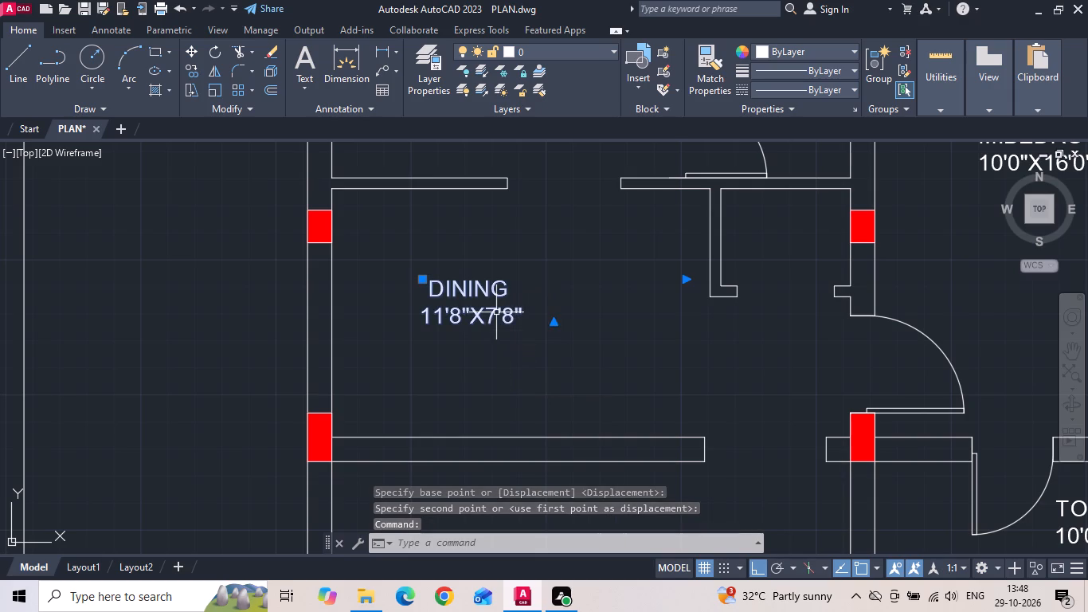
right_click(496, 312)
click(526, 294)
drag(528, 358, 536, 359)
click(556, 358)
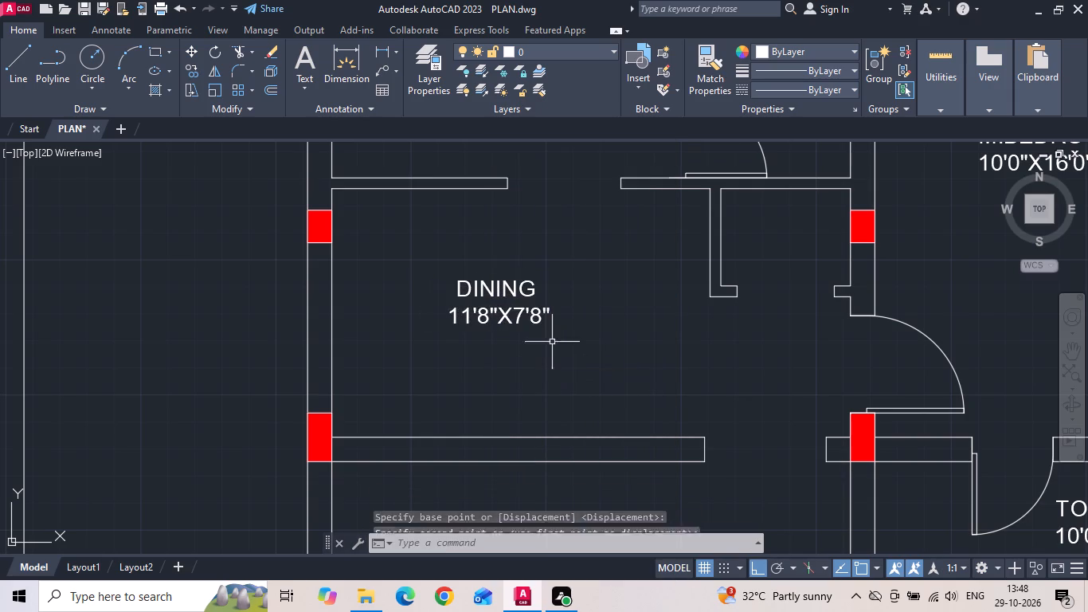
Copy the DINING label horizontally to the opening of the small room below the utility.
drag(536, 320, 526, 300)
click(491, 249)
right_click(495, 277)
click(525, 304)
drag(526, 303, 549, 303)
click(749, 237)
key(Escape)
Move the copied DINING label up into the small room below the utility.
drag(811, 269, 804, 295)
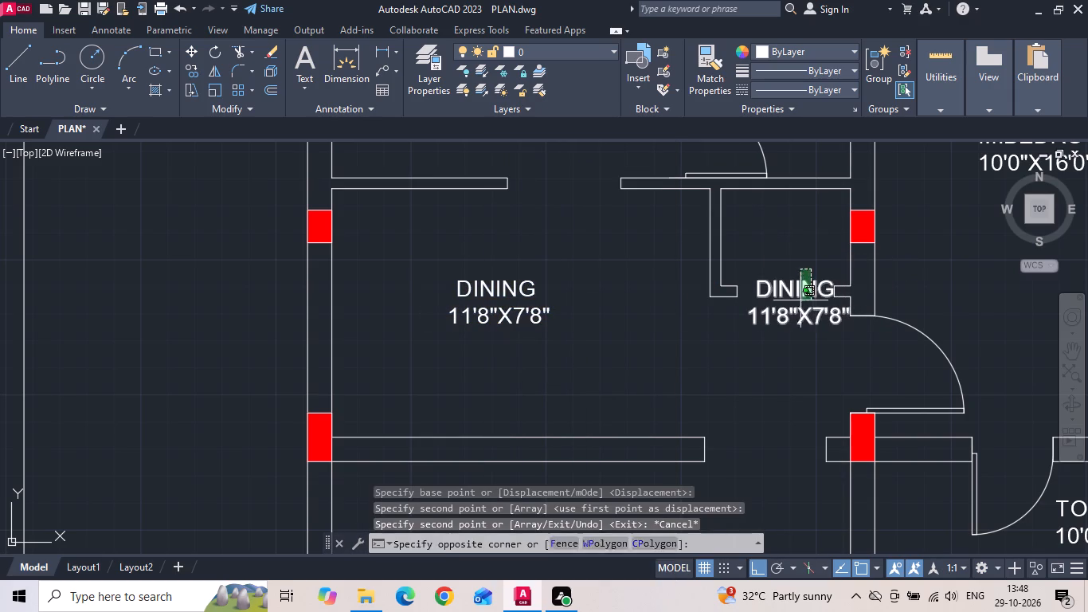
click(799, 305)
right_click(795, 310)
click(834, 289)
click(773, 410)
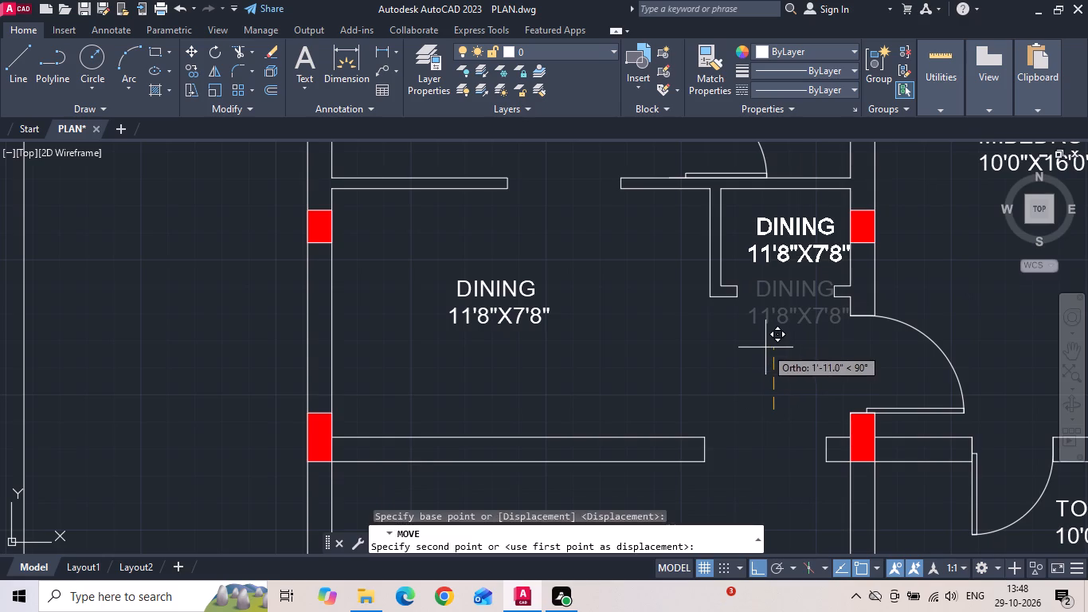
click(765, 347)
Set the size text of the copied DINING label in the small room to 4'0"X3'0".
scroll(790, 349, down, 3)
scroll(438, 365, up, 3)
middle_drag(680, 324, 62, 338)
scroll(61, 339, down, 1)
scroll(875, 288, up, 2)
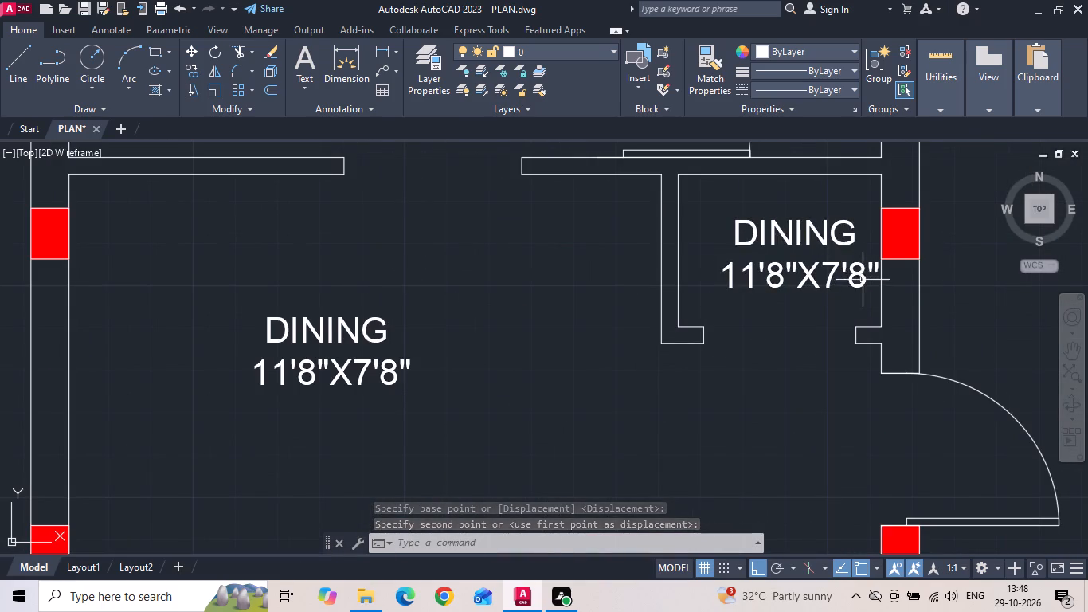
double_click(864, 278)
key(BackSpace)
key(0)
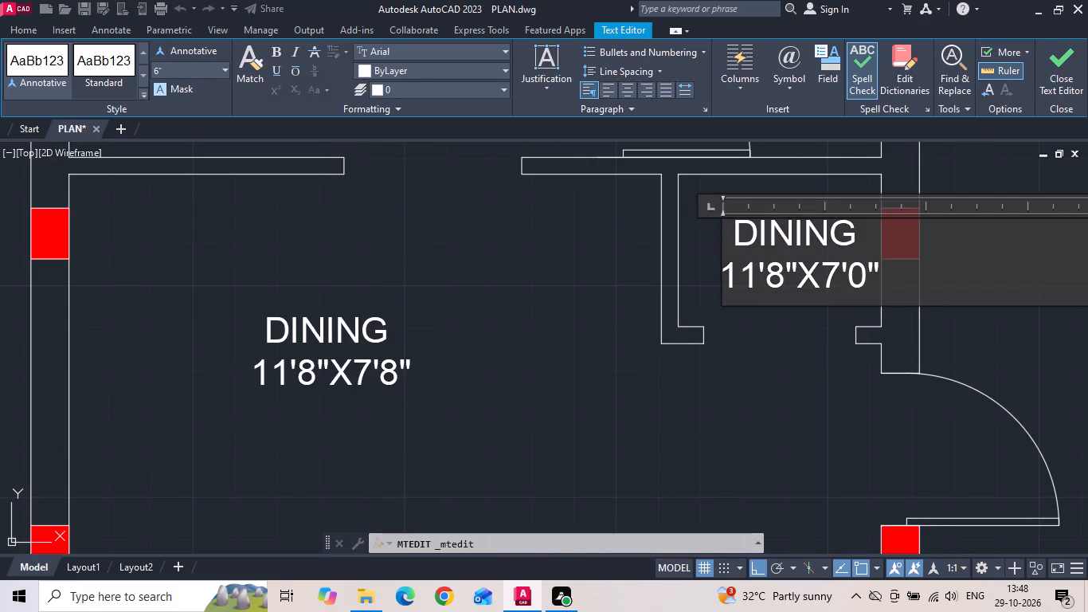
click(829, 288)
key(BackSpace)
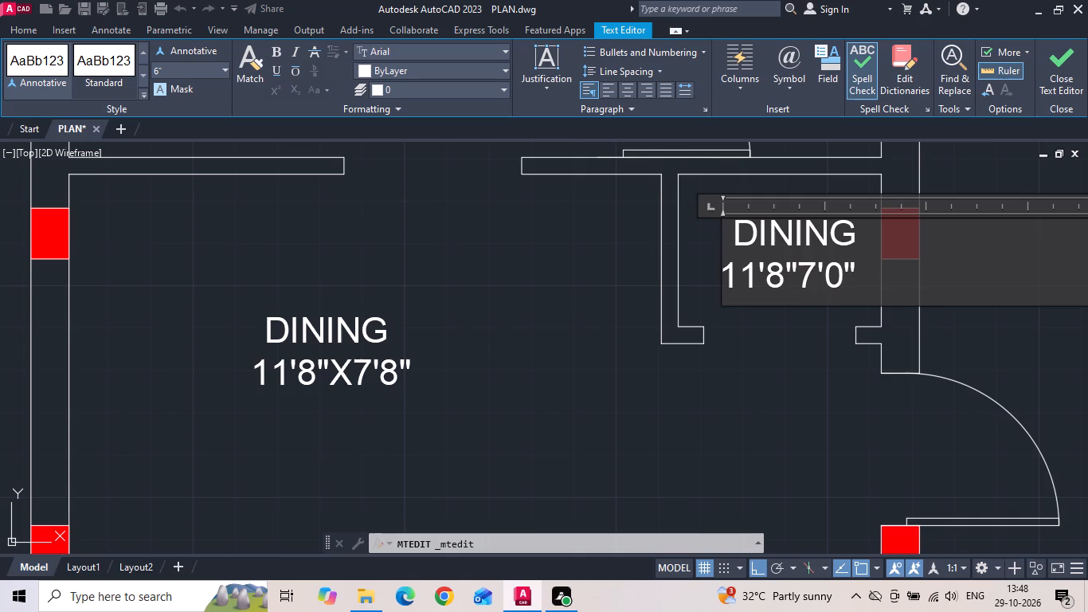
key(x)
click(831, 292)
click(832, 289)
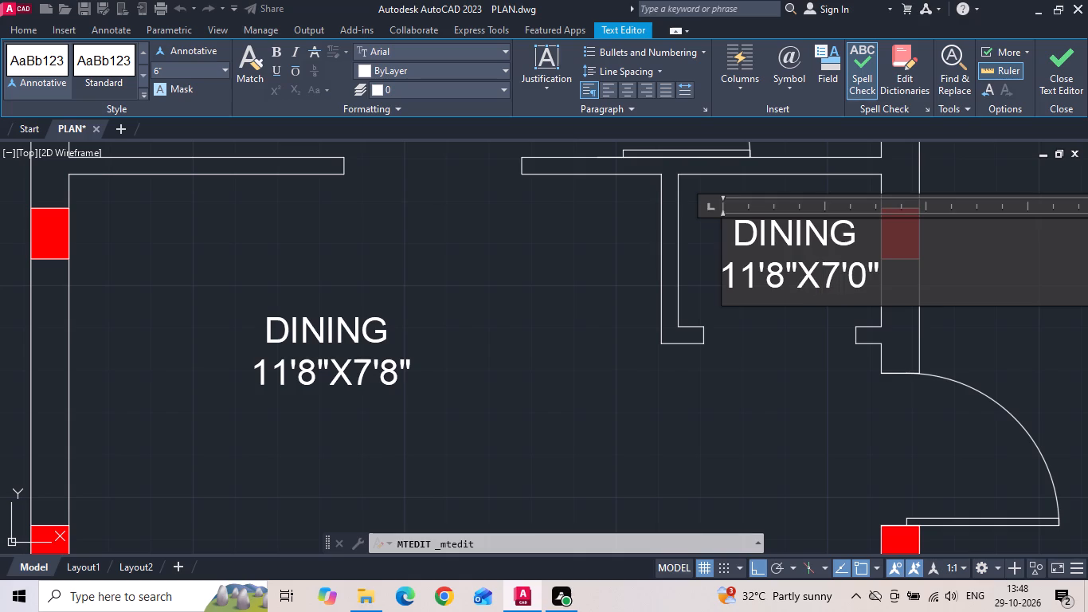
key(BackSpace)
key(3)
click(779, 280)
key(BackSpace)
key(0)
click(756, 282)
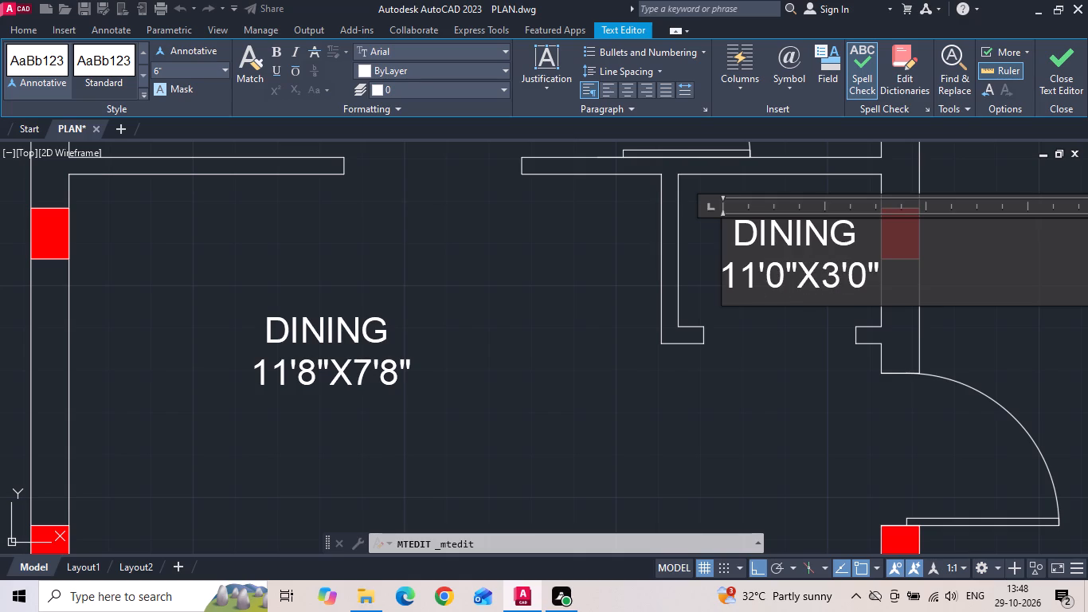
key(BackSpace)
key(BackSpace)
key(4)
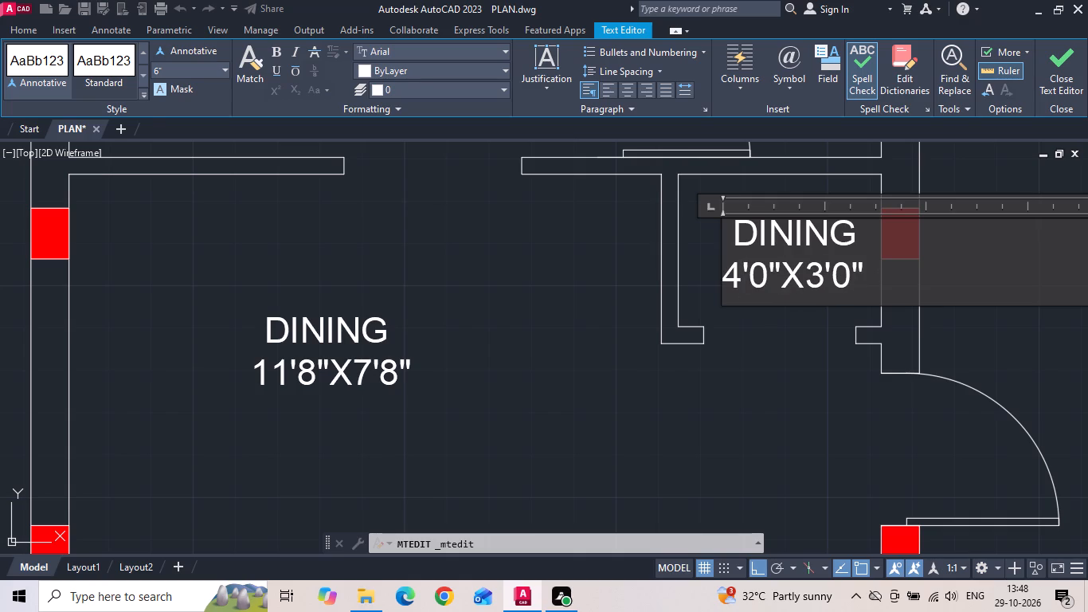
Rename the 4'0"X3'0" room label as POOJA and finish editing the text.
scroll(852, 238, down, 3)
scroll(852, 238, up, 3)
drag(847, 237, 514, 254)
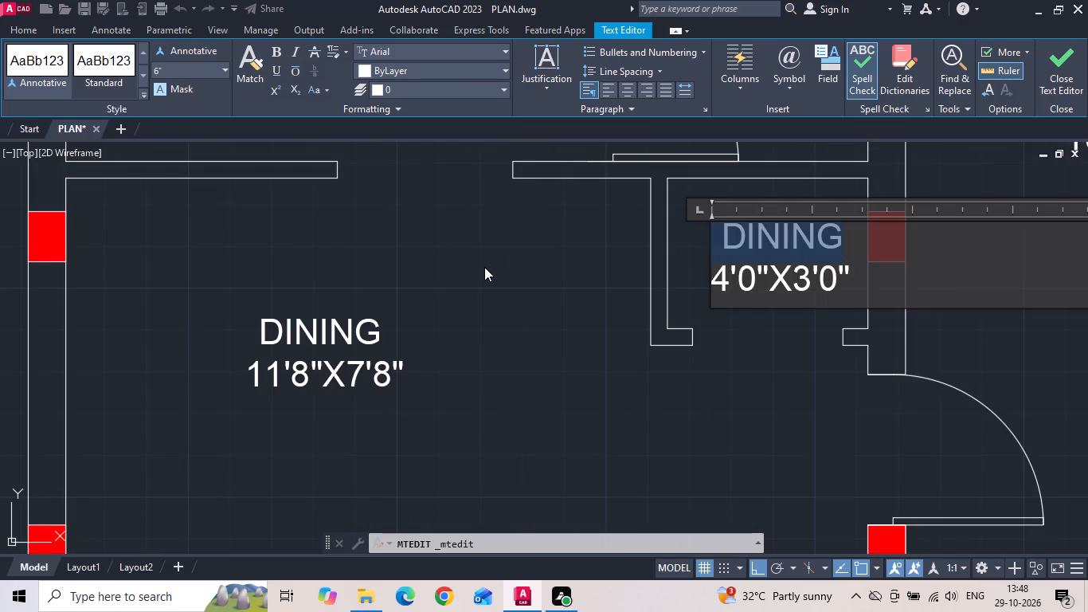
key(BackSpace)
text(POOJA)
click(816, 351)
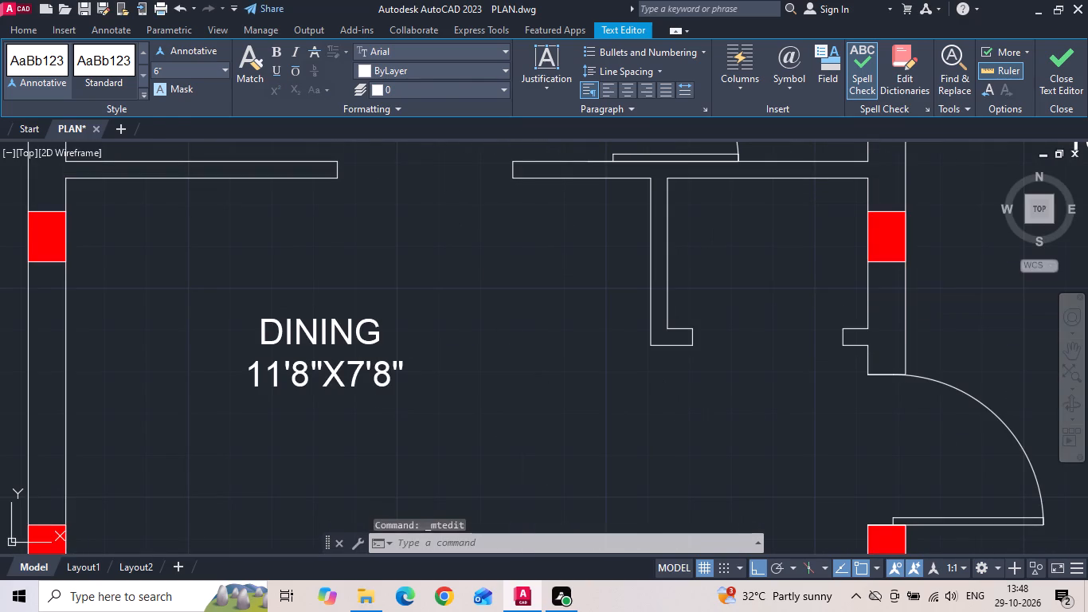
Move the POOJA label slightly up within the small room.
click(806, 252)
click(788, 235)
right_click(788, 234)
click(803, 286)
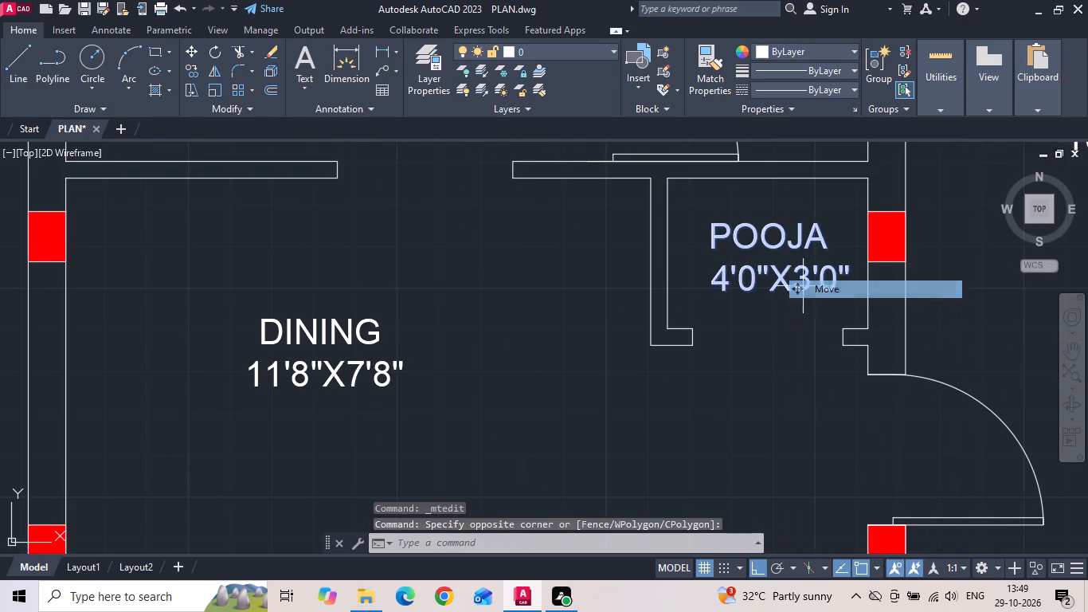
middle_drag(782, 299, 649, 351)
scroll(649, 351, up, 1)
click(656, 386)
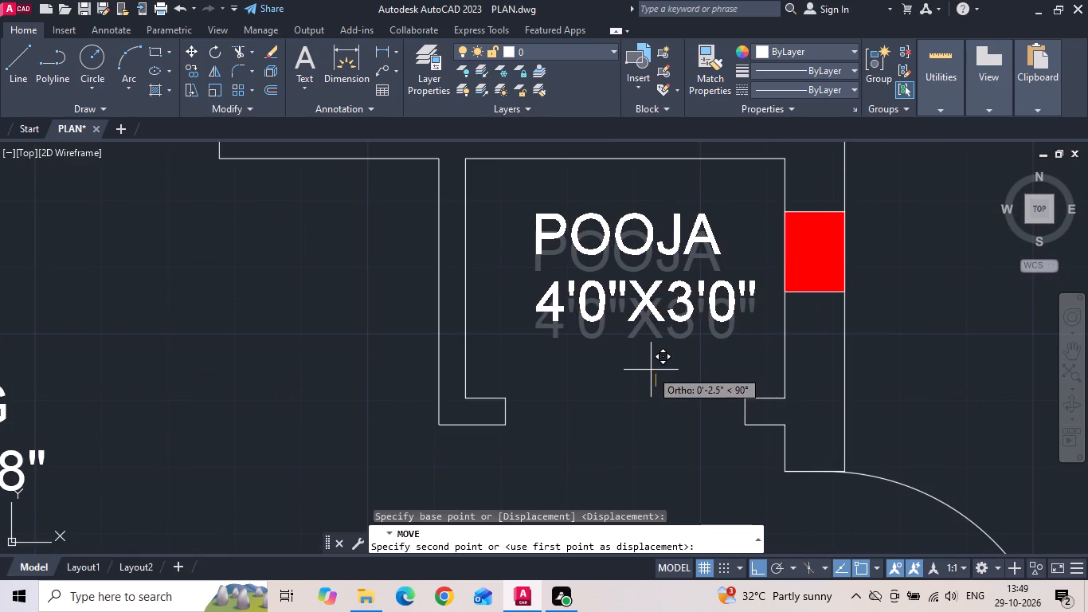
click(648, 365)
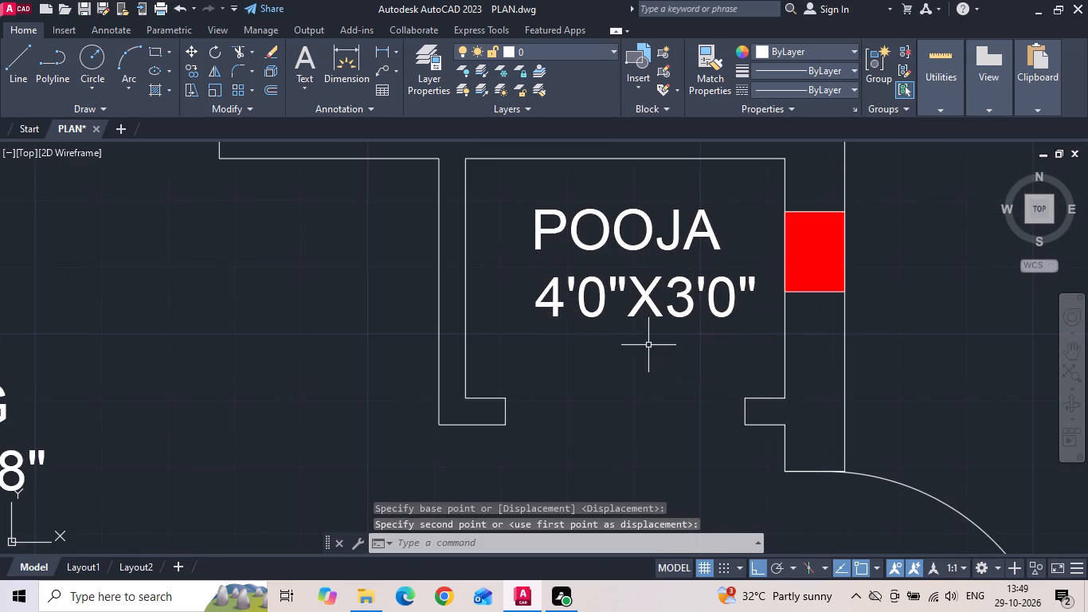
Copy the door above the POOJA room straight down about 4'-3.6" to beside the POOJA room's wall.
scroll(648, 345, down, 2)
click(612, 221)
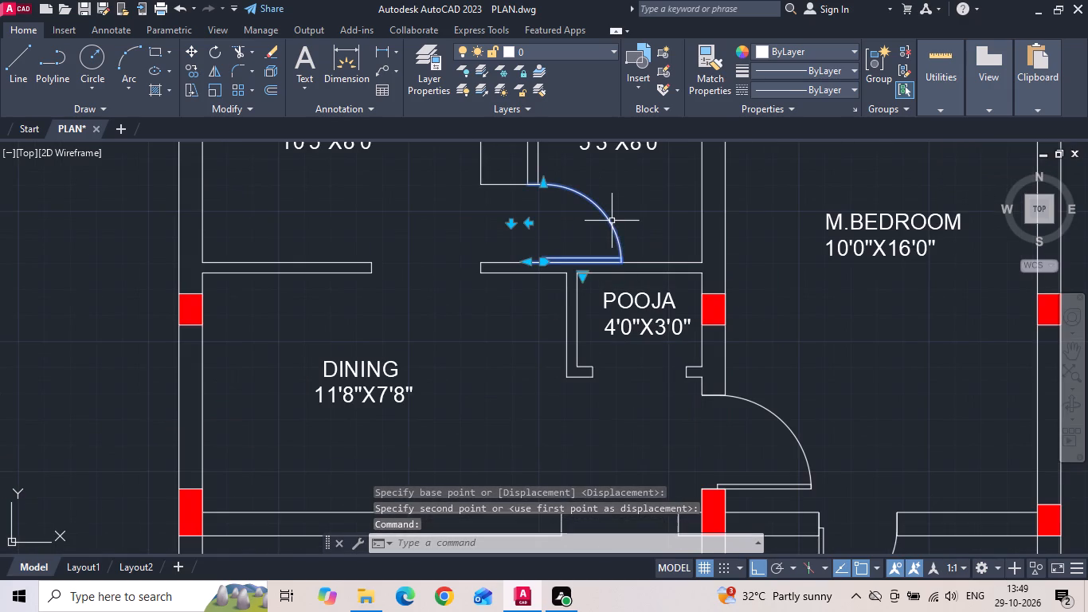
right_click(612, 221)
click(642, 304)
drag(548, 247, 545, 259)
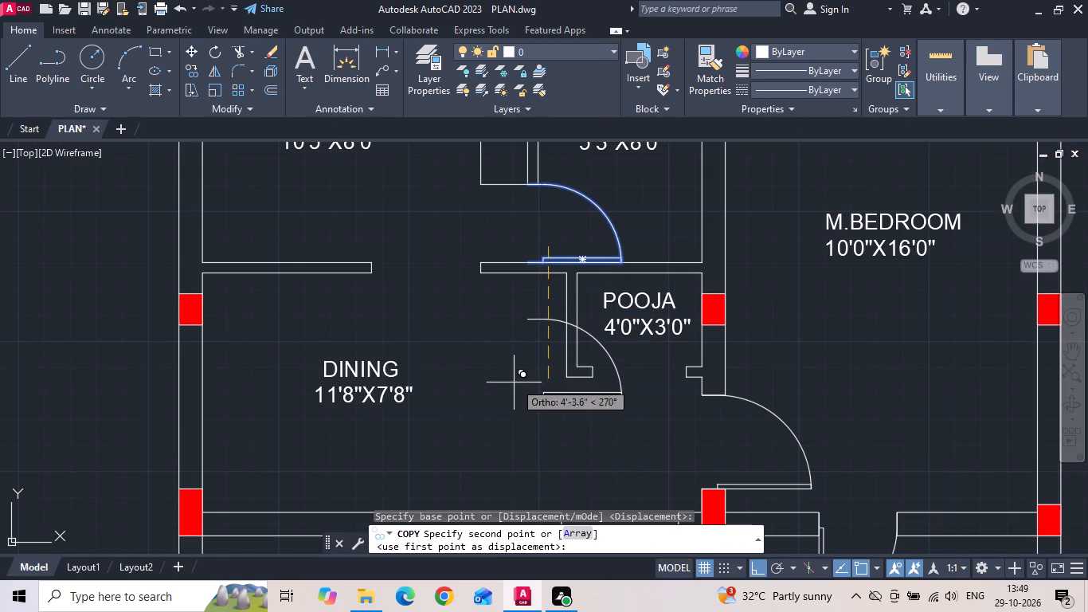
click(514, 382)
key(Escape)
Rotate the copied door 90° so that its leaf stands vertical.
click(530, 329)
click(525, 312)
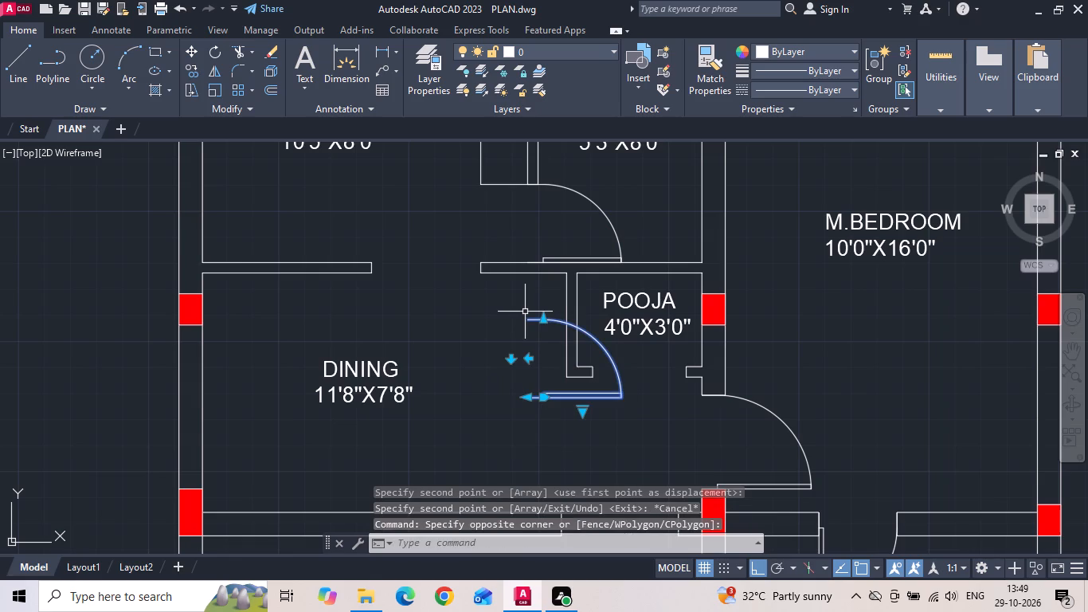
right_click(525, 312)
click(550, 343)
click(544, 353)
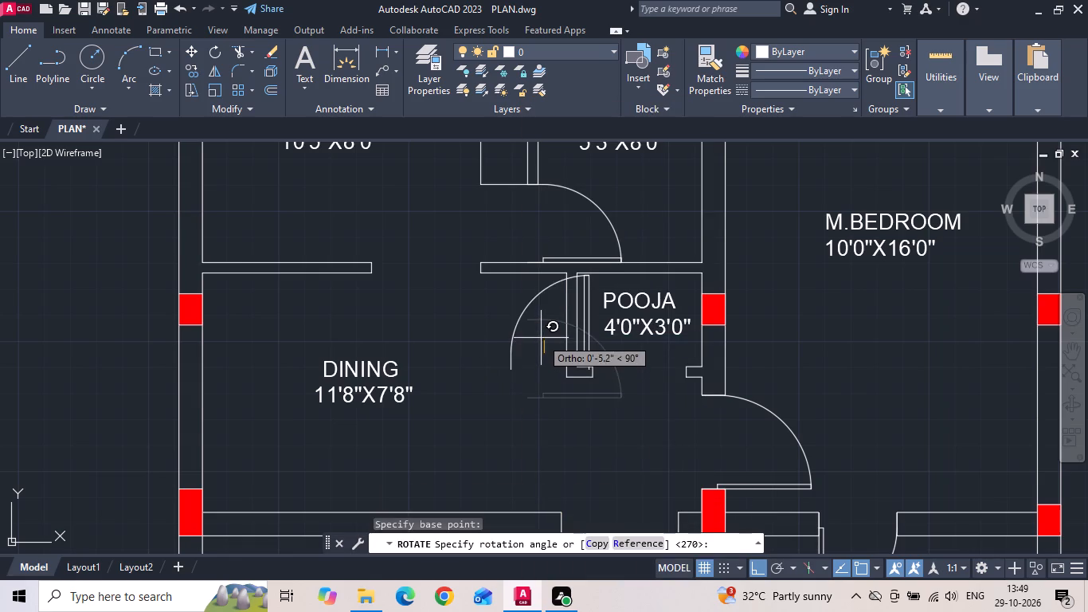
scroll(539, 334, up, 2)
click(539, 331)
Move the rotated door to the right jamb of the POOJA room's opening, using its hinge-side end as base point.
drag(511, 361, 469, 388)
click(350, 415)
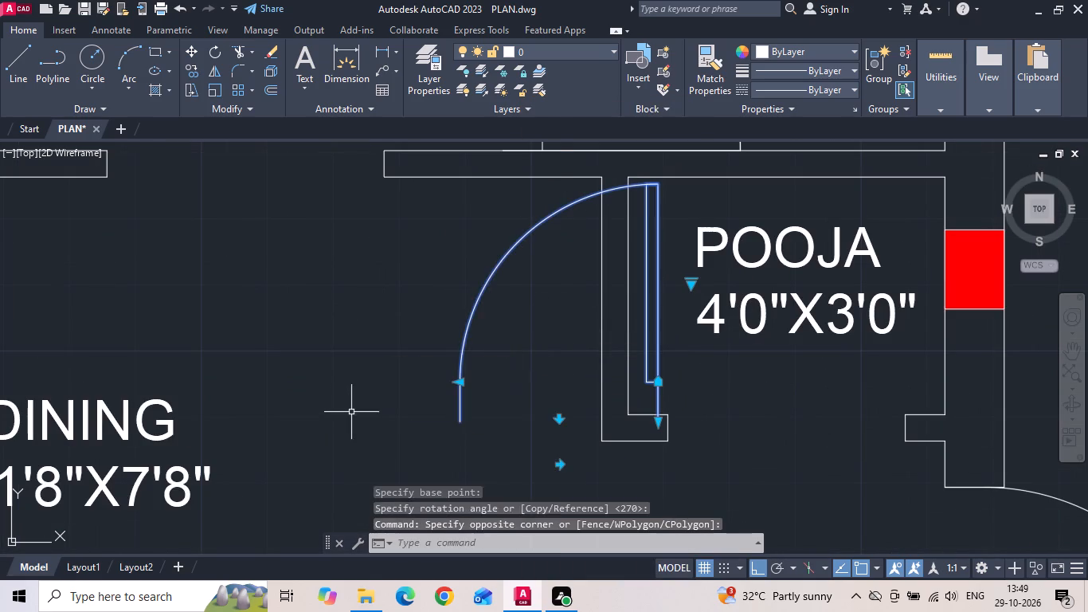
right_click(381, 316)
click(403, 285)
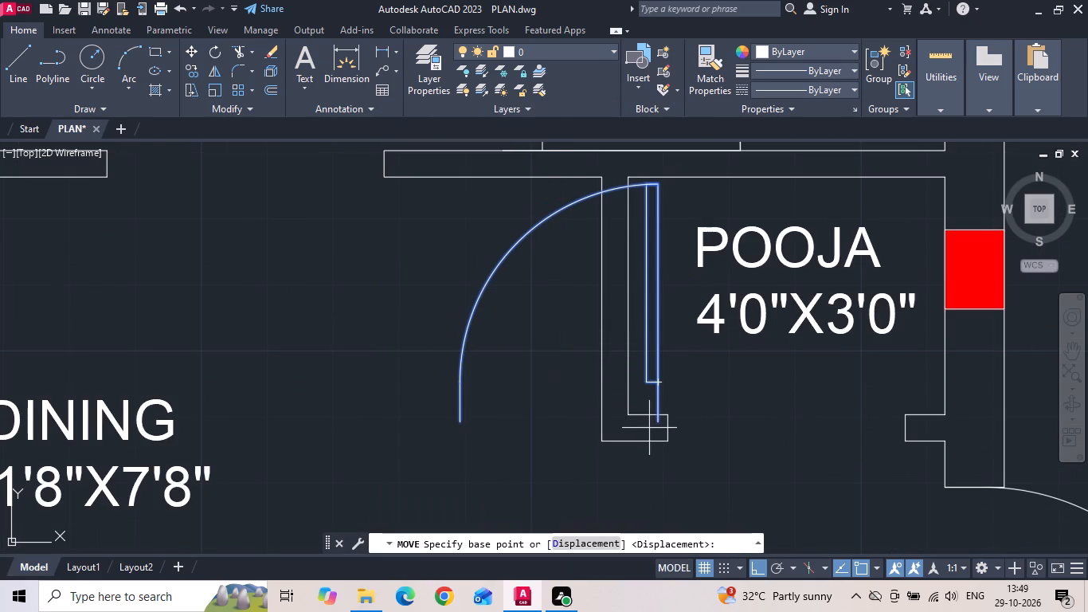
click(656, 423)
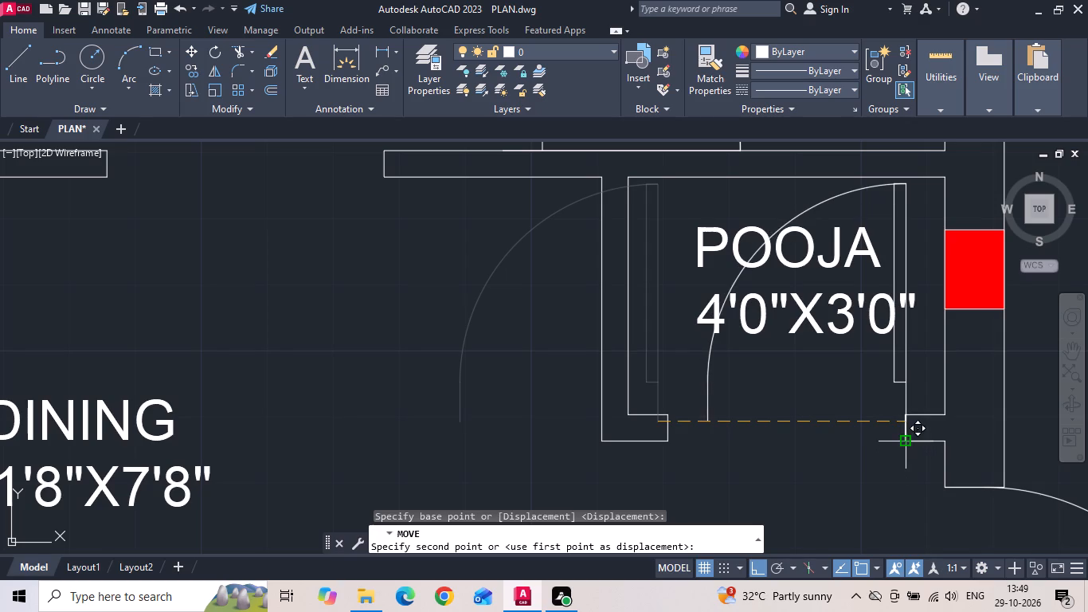
click(903, 445)
middle_drag(893, 441, 747, 413)
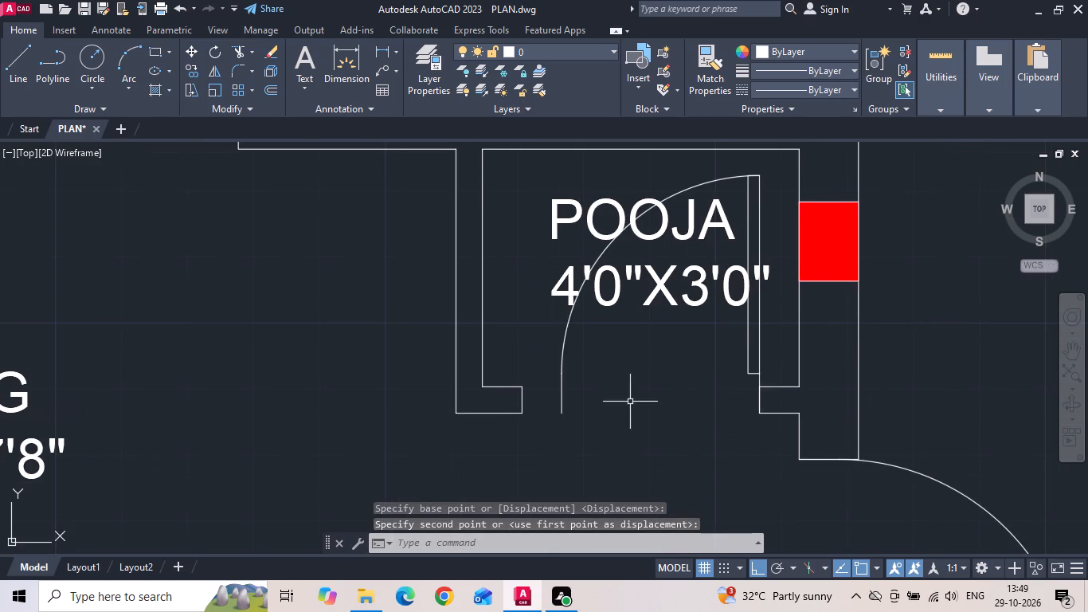
Stretch the door in the POOJA opening to a narrower width of about 2'.
drag(616, 401, 607, 410)
click(559, 436)
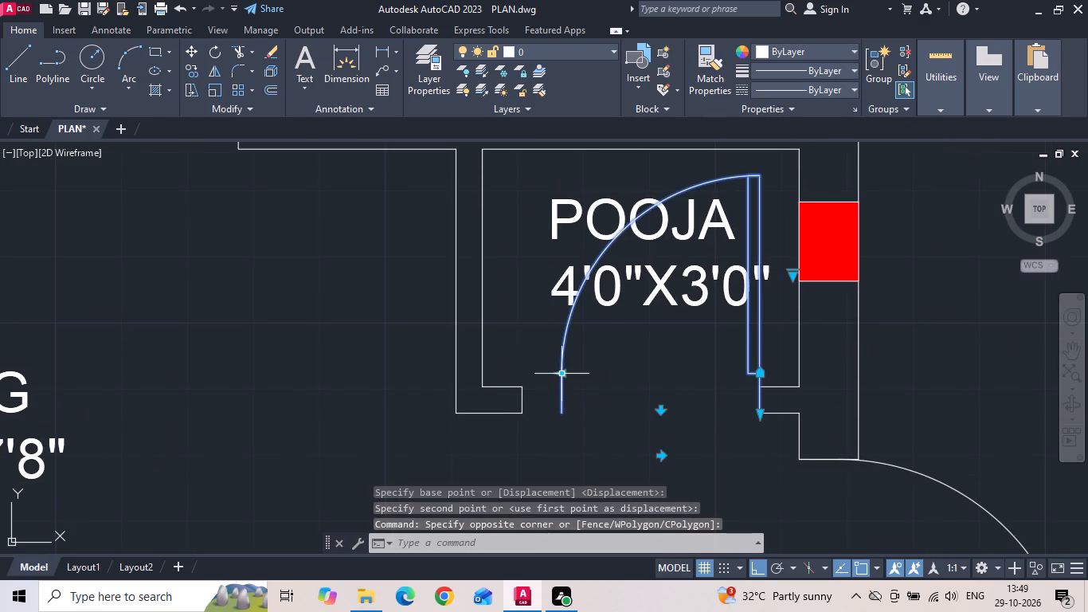
click(561, 372)
click(705, 403)
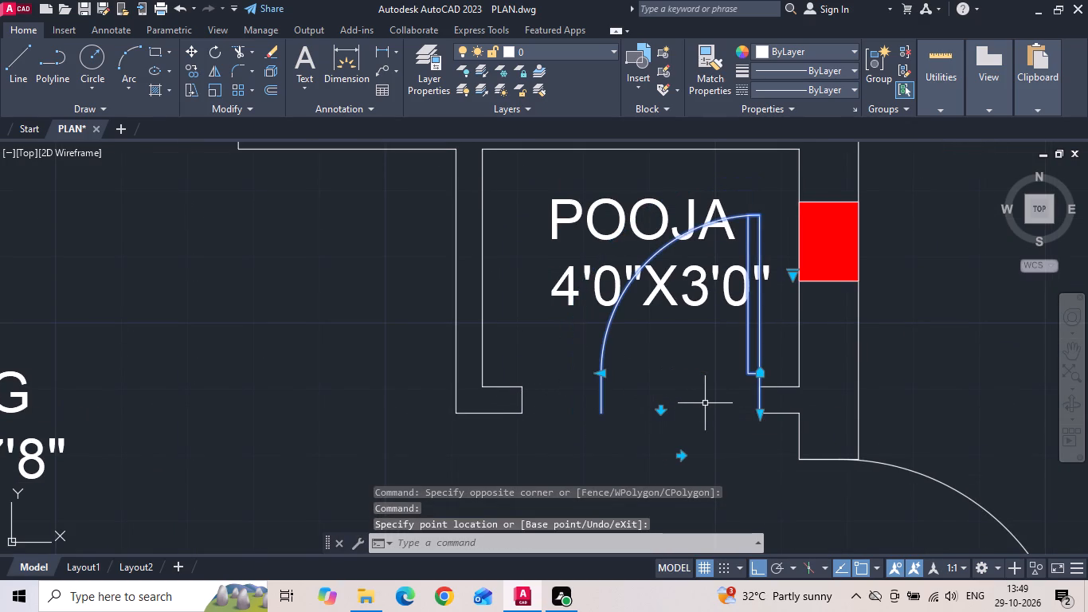
key(Escape)
Move the narrowed door out of the POOJA room into the open space beside the DINING label.
drag(647, 379, 603, 394)
click(577, 418)
right_click(580, 330)
click(630, 283)
scroll(659, 347, down, 2)
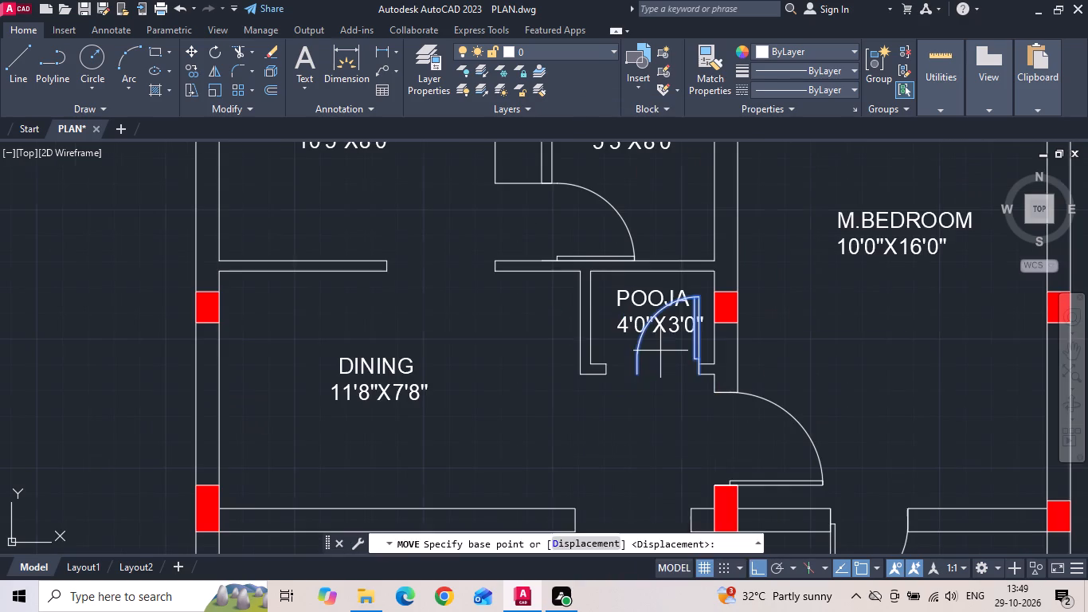
drag(656, 353, 629, 357)
scroll(476, 379, up, 1)
click(475, 377)
key(Escape)
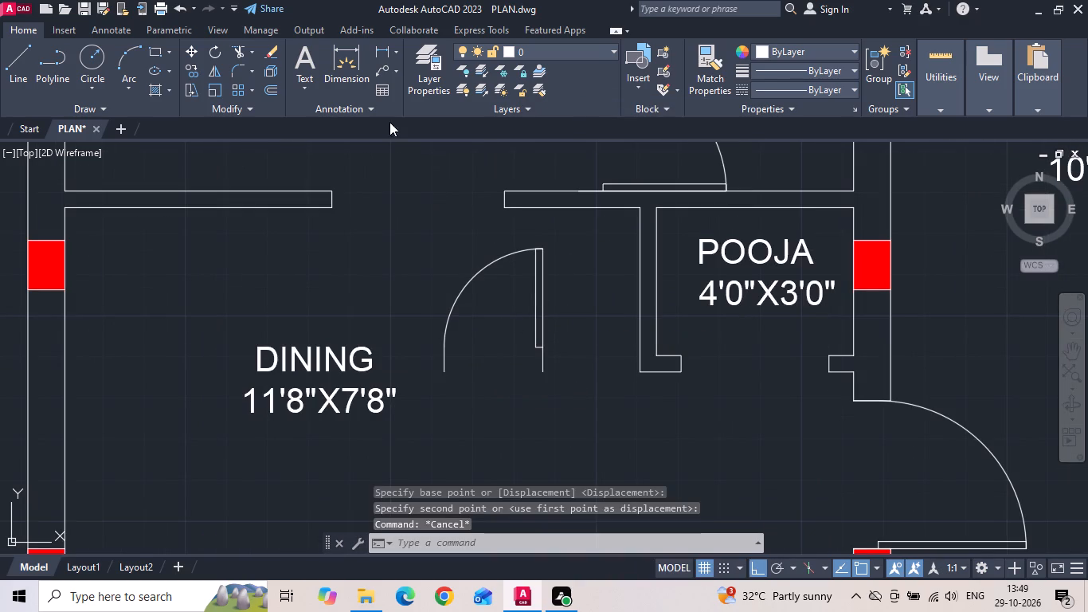
Measure the moved door's width between its two jamb line ends with a linear dimension.
click(388, 50)
scroll(485, 307, up, 1)
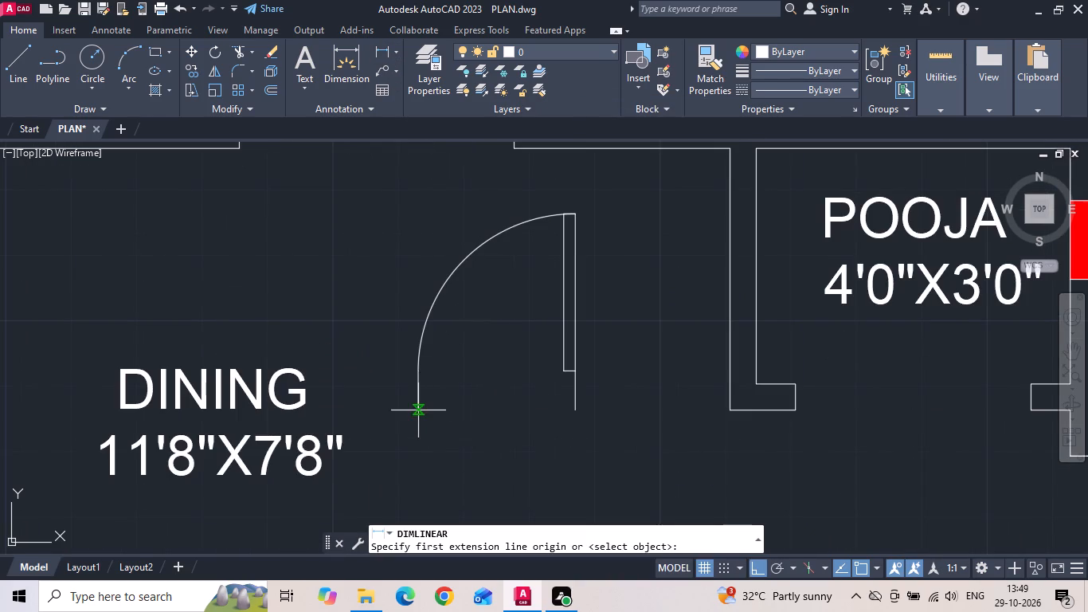
click(416, 409)
click(574, 414)
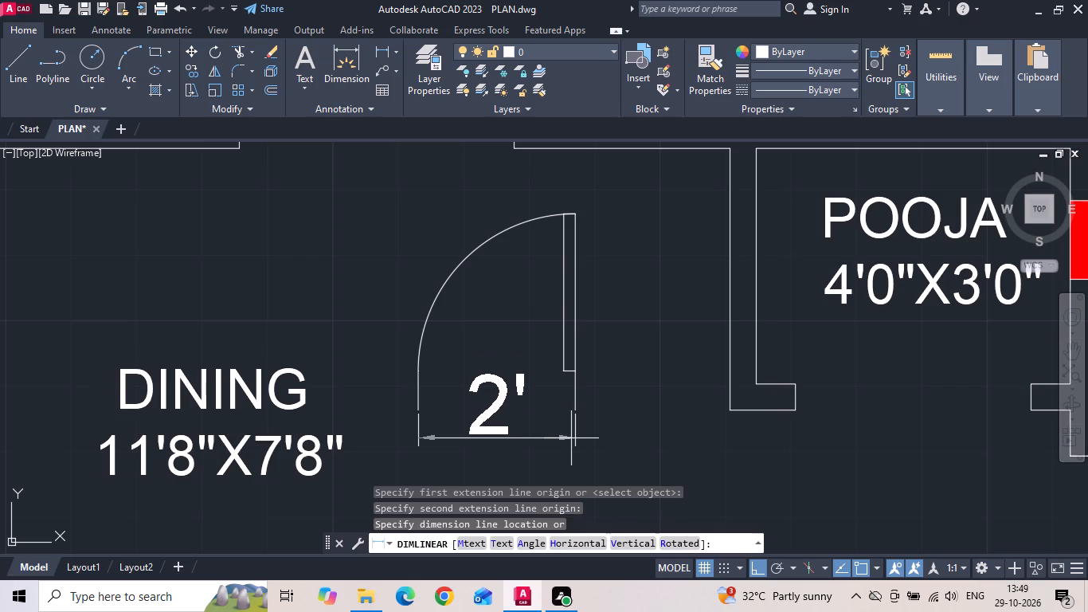
key(Escape)
Explode the door beside the DINING label into separate objects.
key(x)
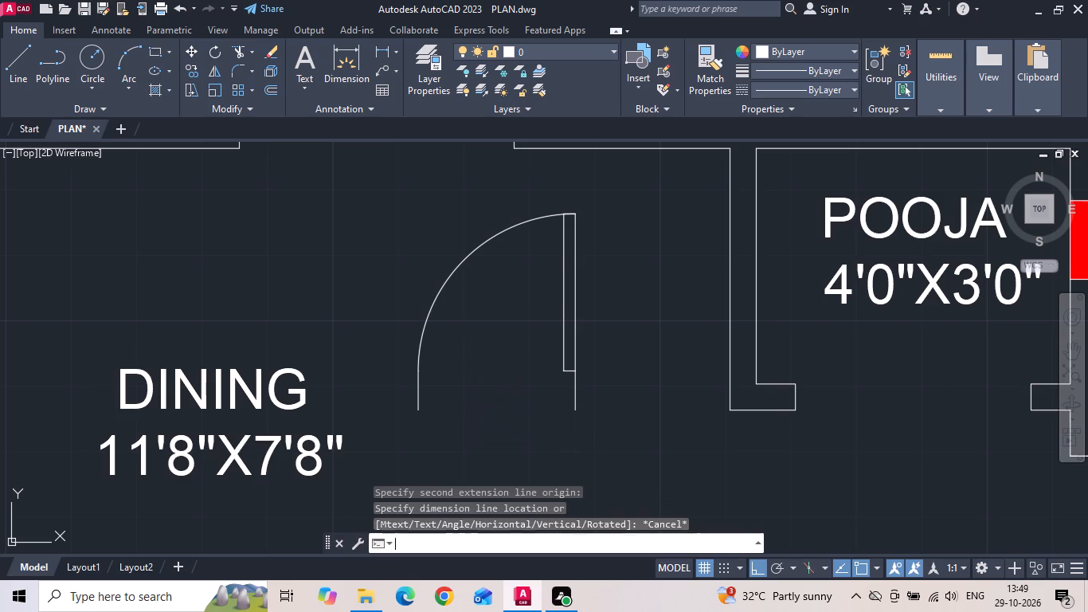
key(space)
drag(460, 335, 430, 296)
click(417, 277)
key(space)
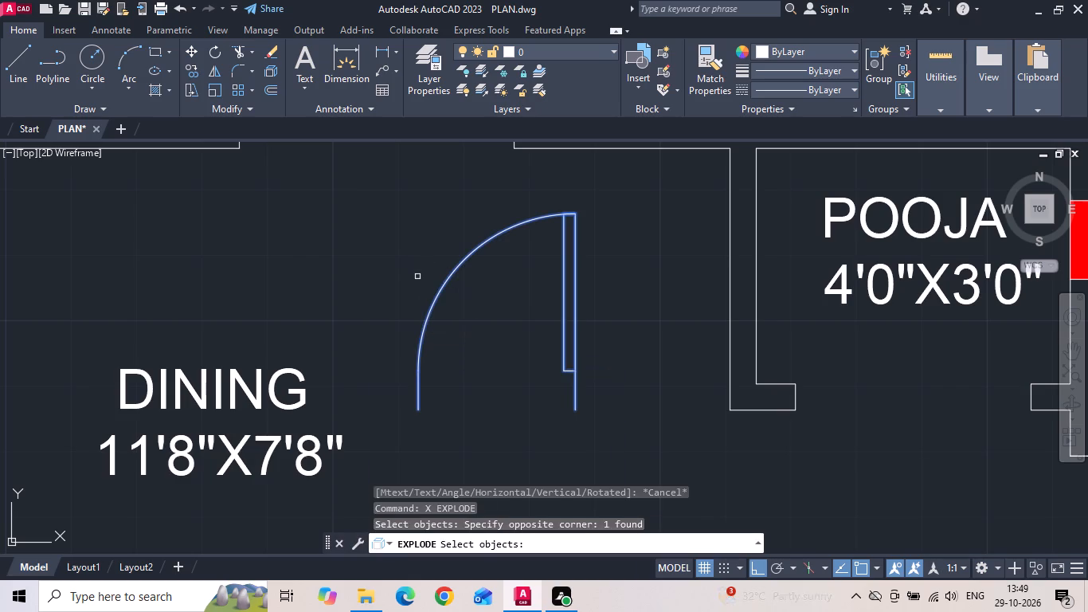
click(438, 387)
key(Escape)
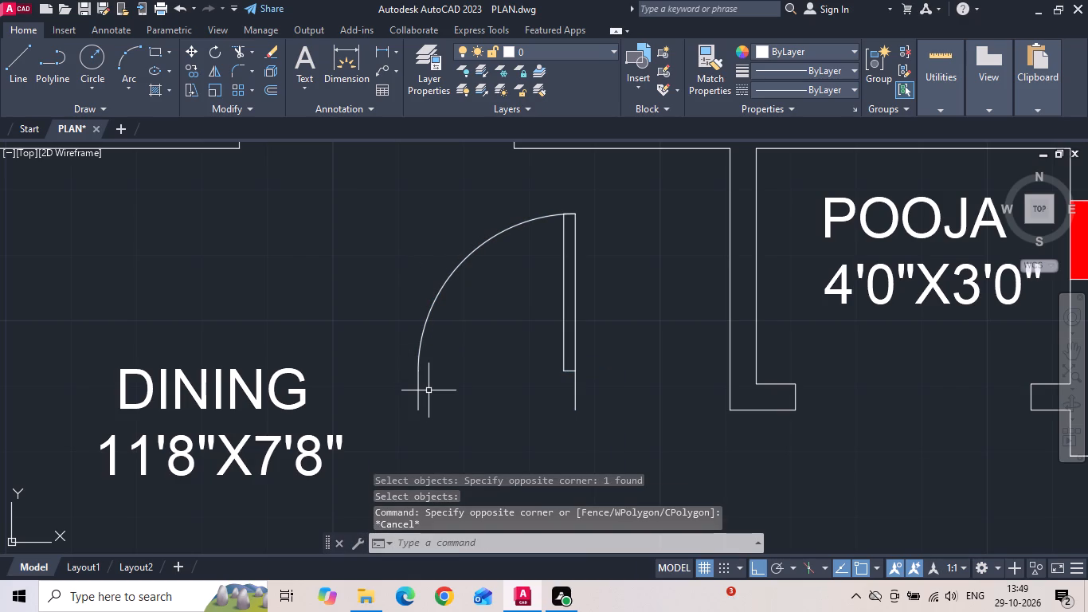
Shorten the exploded door's leaf by 3" by stretching its top edge downward.
scroll(562, 234, up, 2)
scroll(589, 176, up, 4)
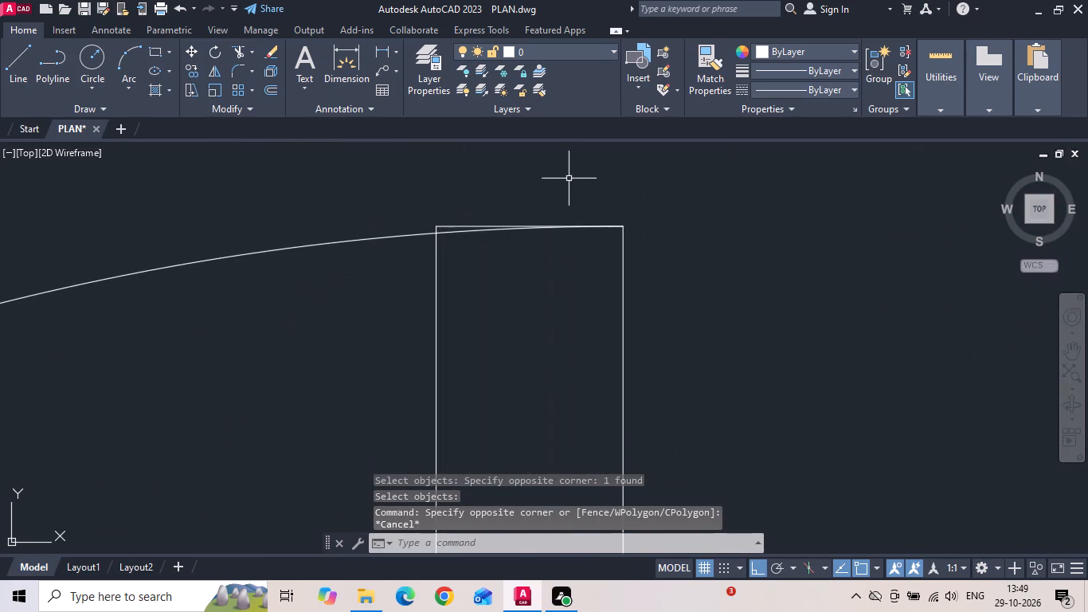
click(459, 225)
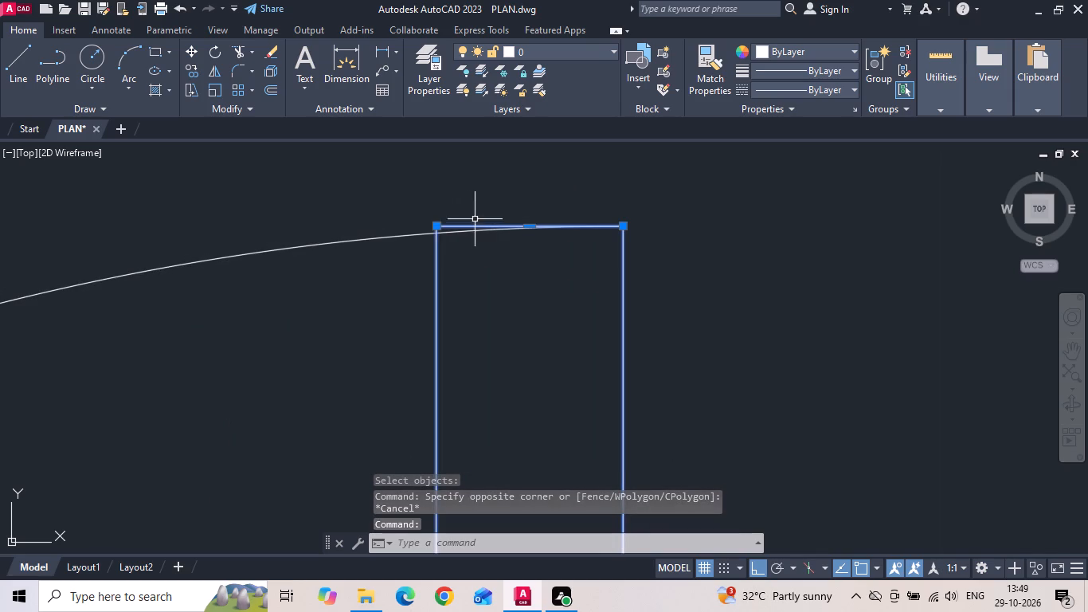
drag(530, 224, 530, 233)
text(3)
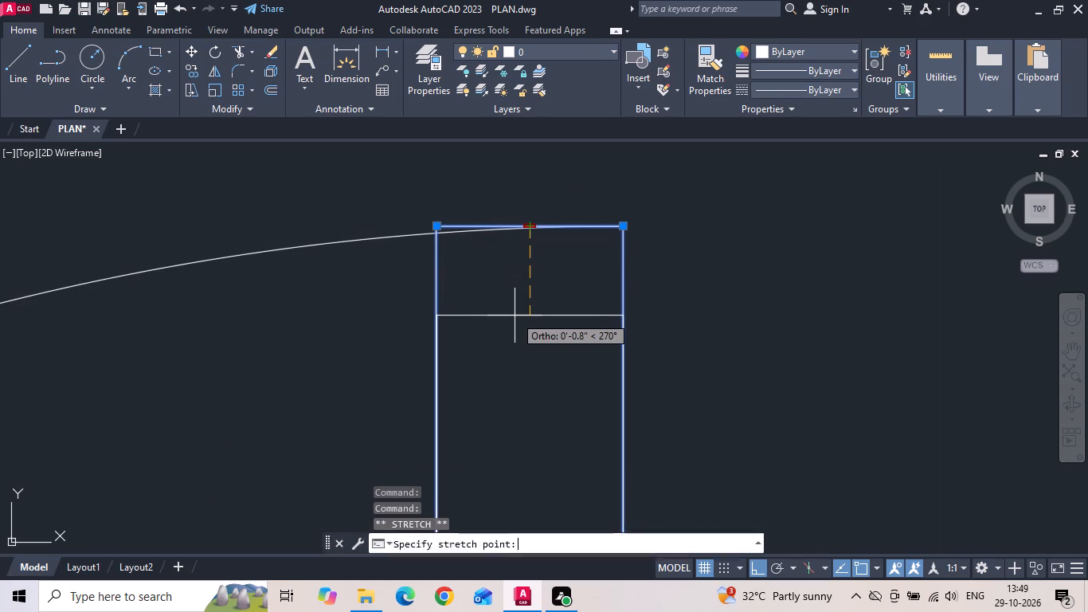
key(space)
scroll(642, 237, down, 5)
key(Escape)
scroll(579, 284, down, 1)
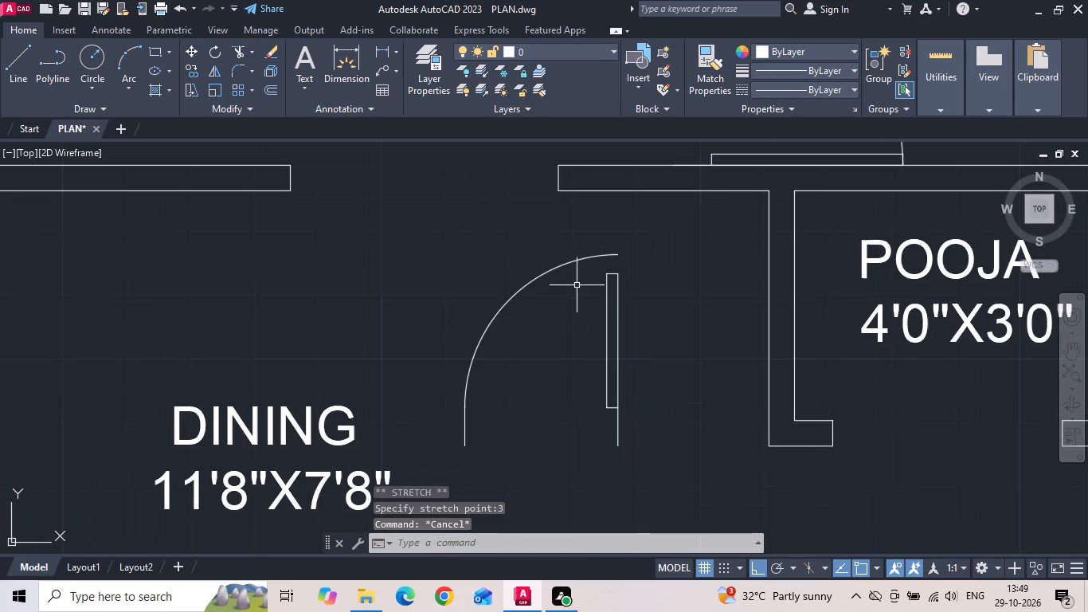
Erase the exploded door's old swing arc.
drag(522, 320, 514, 313)
click(478, 279)
key(Delete)
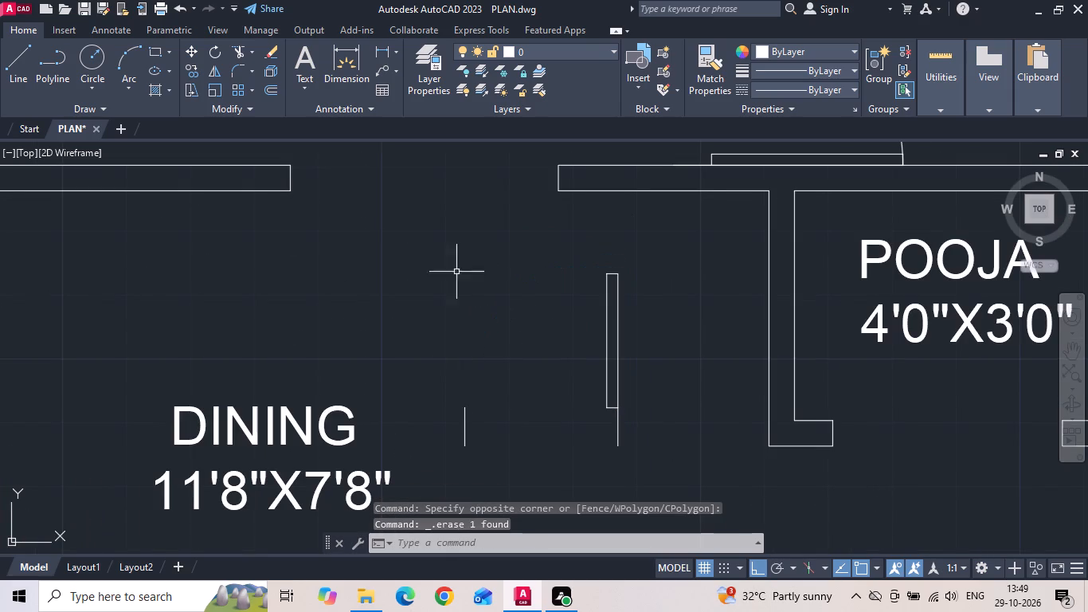
Move the short jamb line on the door's free side 3" toward the leaf.
drag(489, 403, 436, 425)
click(430, 426)
right_click(432, 311)
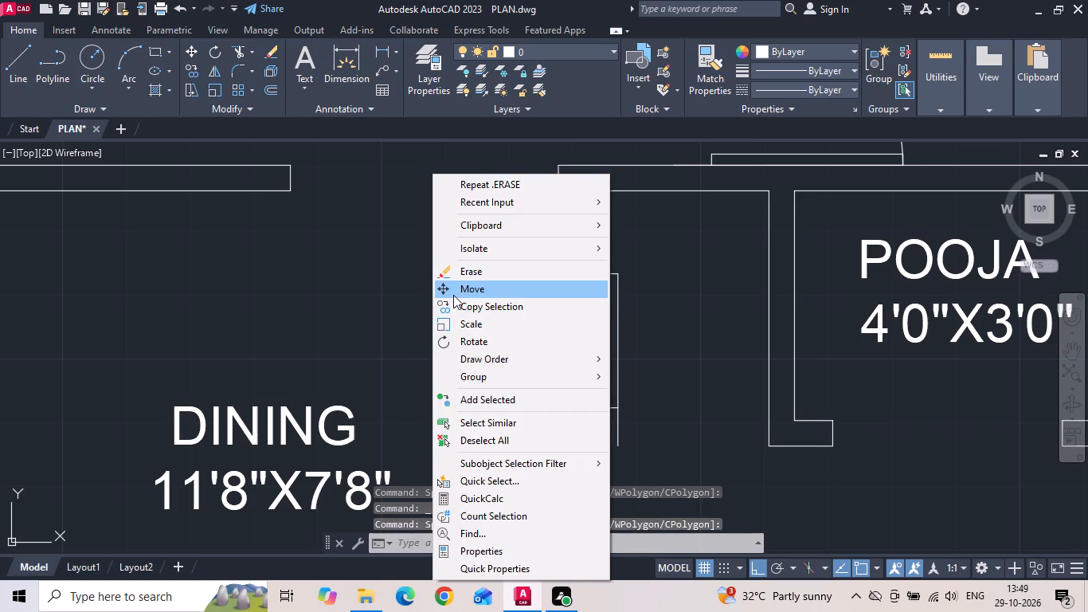
click(453, 295)
drag(478, 305, 487, 308)
text(3)
key(space)
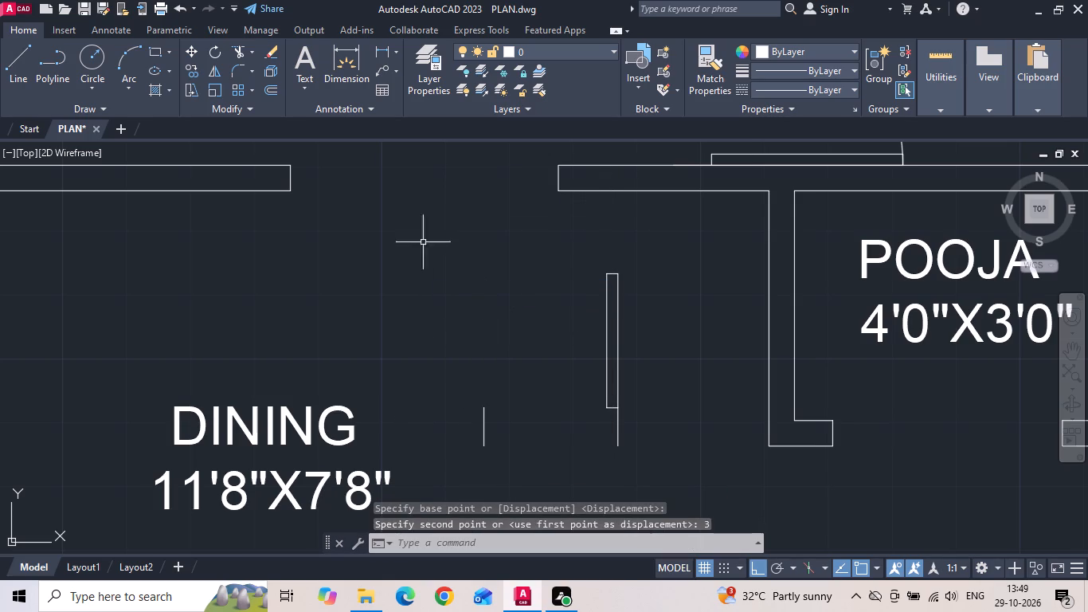
Draw a Start, Center, End arc from the leaf's top outer corner, centred on its bottom outer corner, to the jamb line.
click(132, 96)
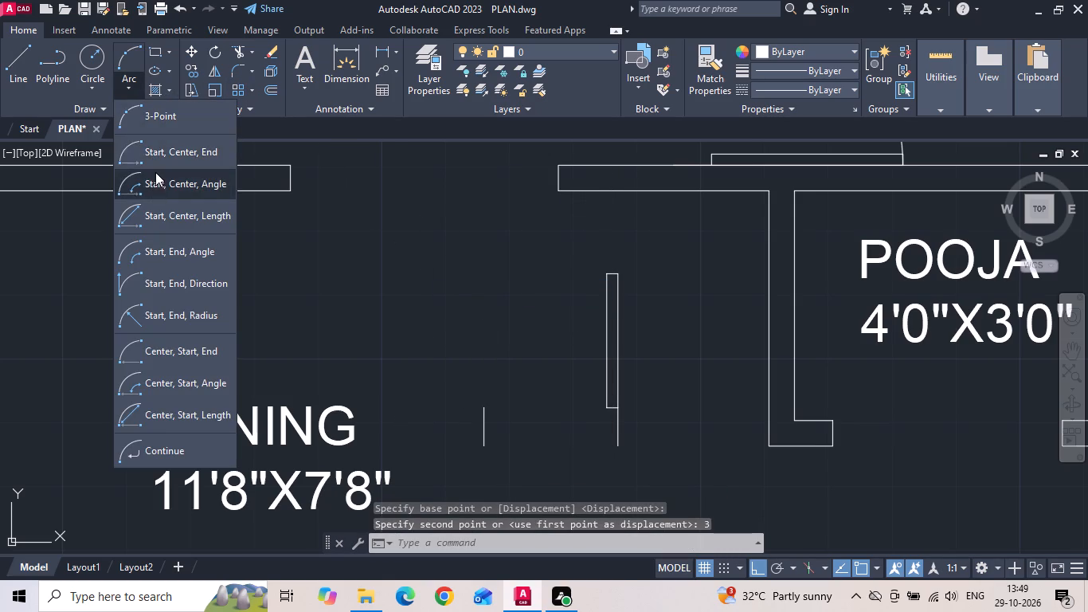
click(156, 162)
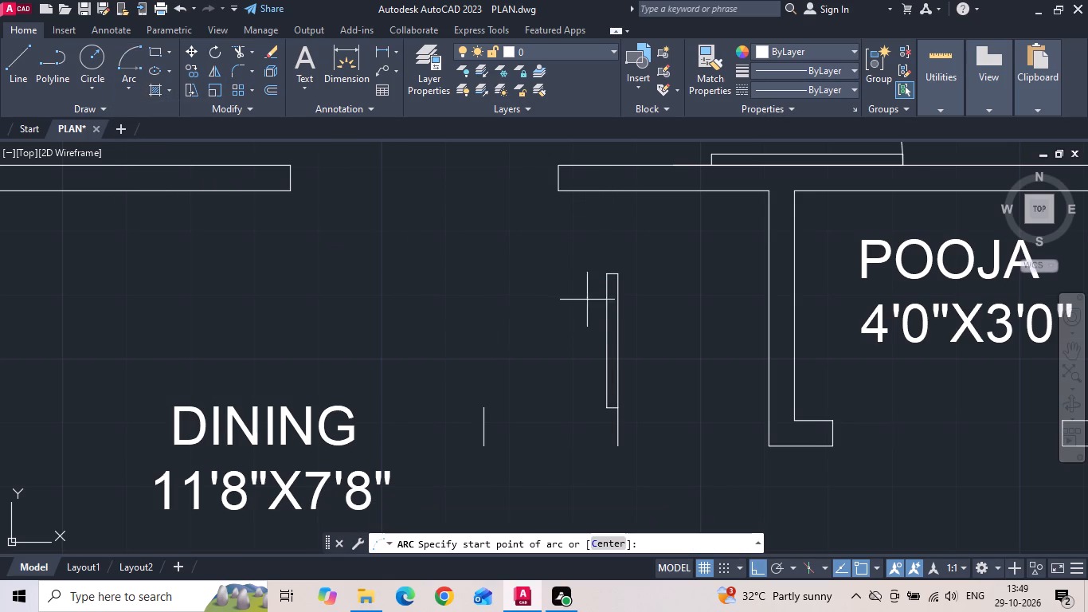
drag(621, 273, 623, 292)
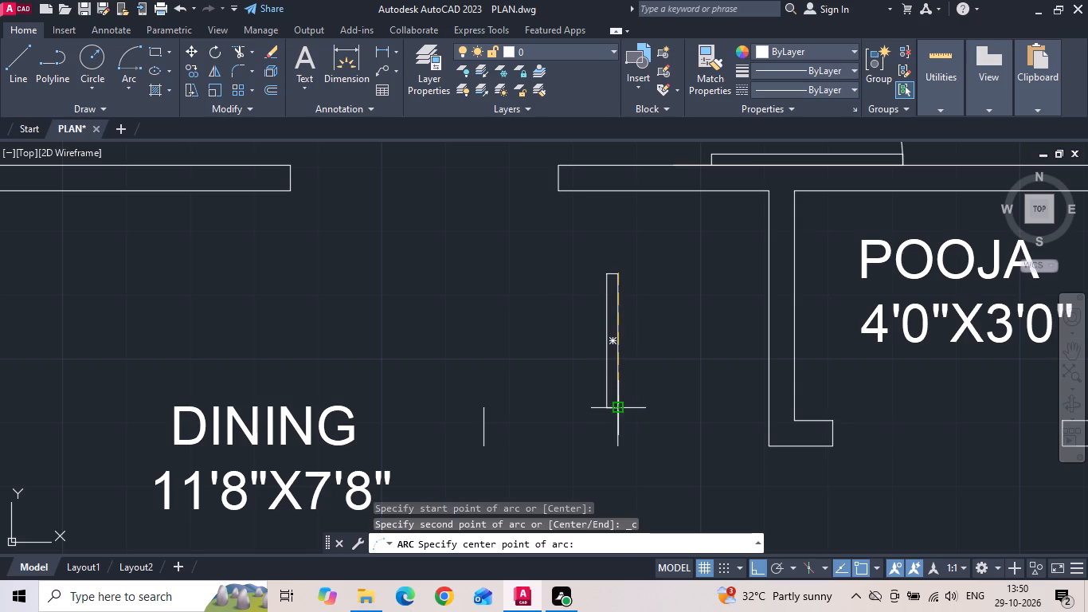
click(616, 407)
click(507, 333)
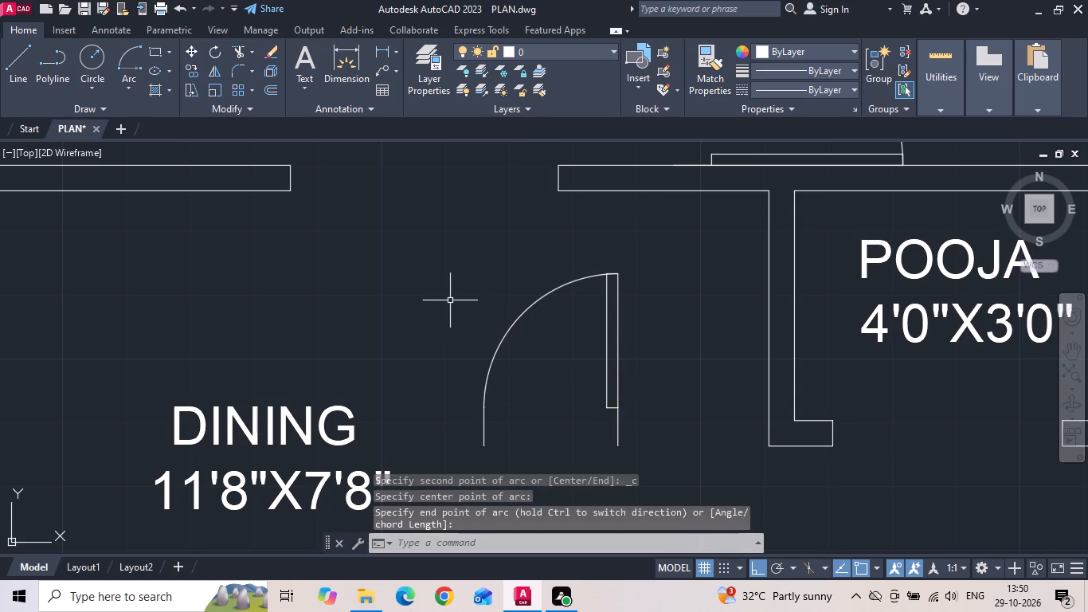
key(Escape)
Mirror the door about the vertical line through its free-side jamb, keeping the source objects, to form a double door.
drag(643, 240, 643, 241)
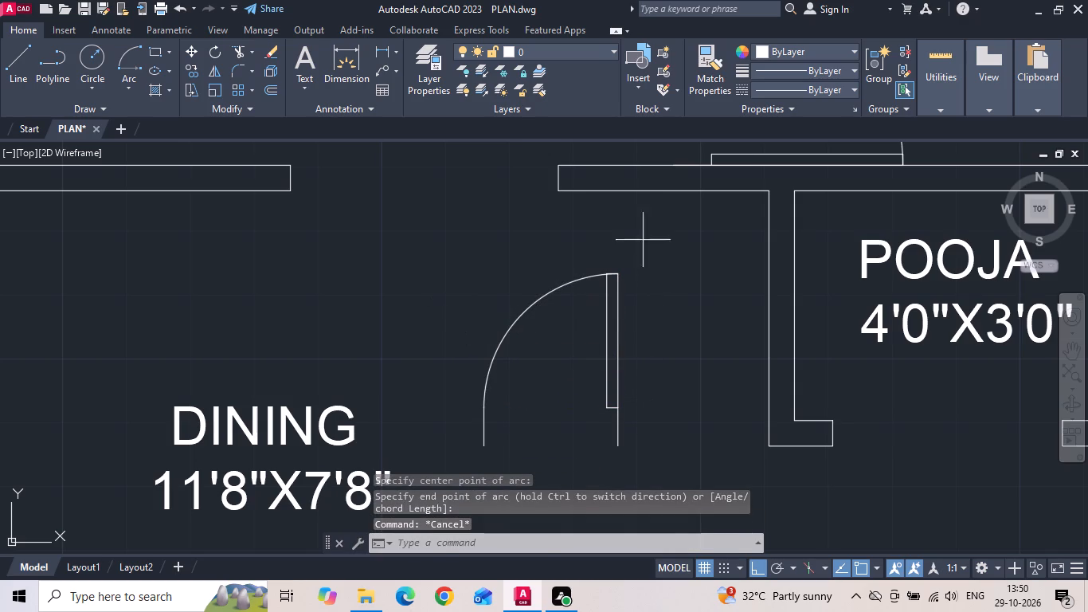
drag(643, 241, 601, 335)
click(456, 445)
text(MI)
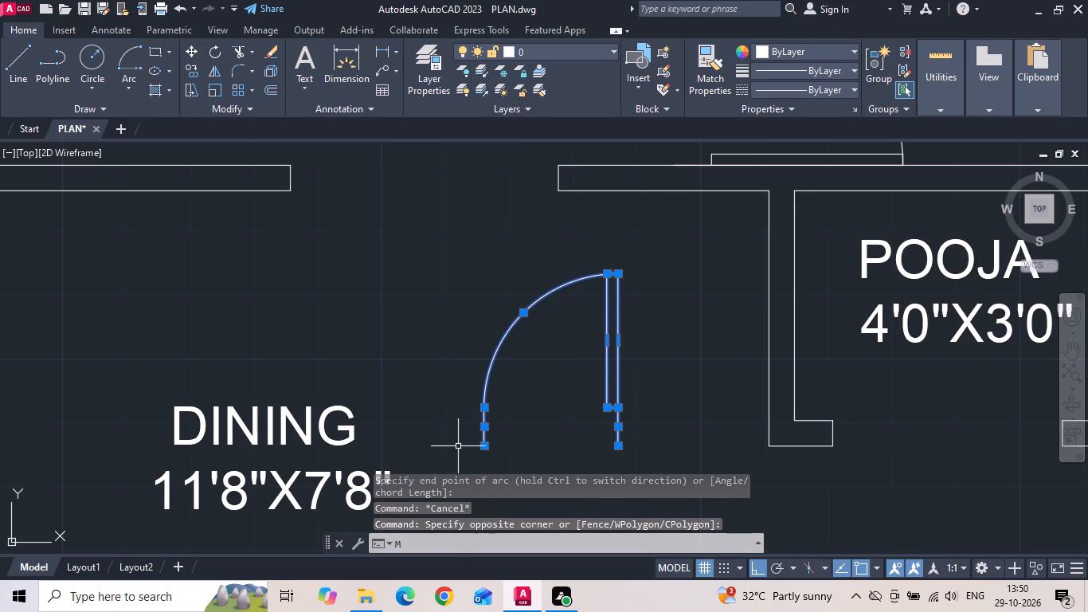
key(space)
click(481, 445)
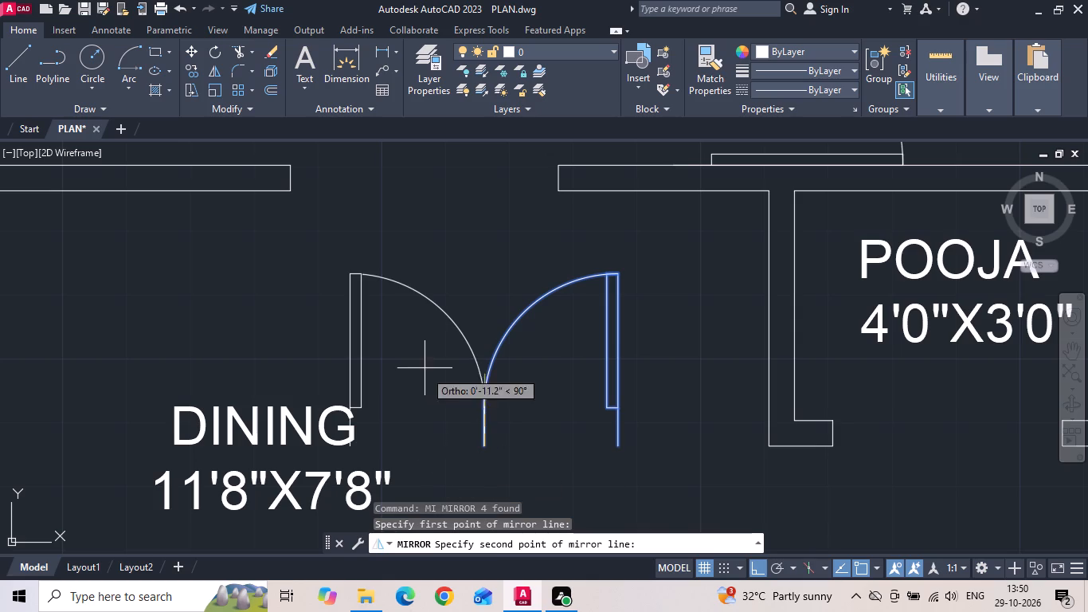
click(427, 350)
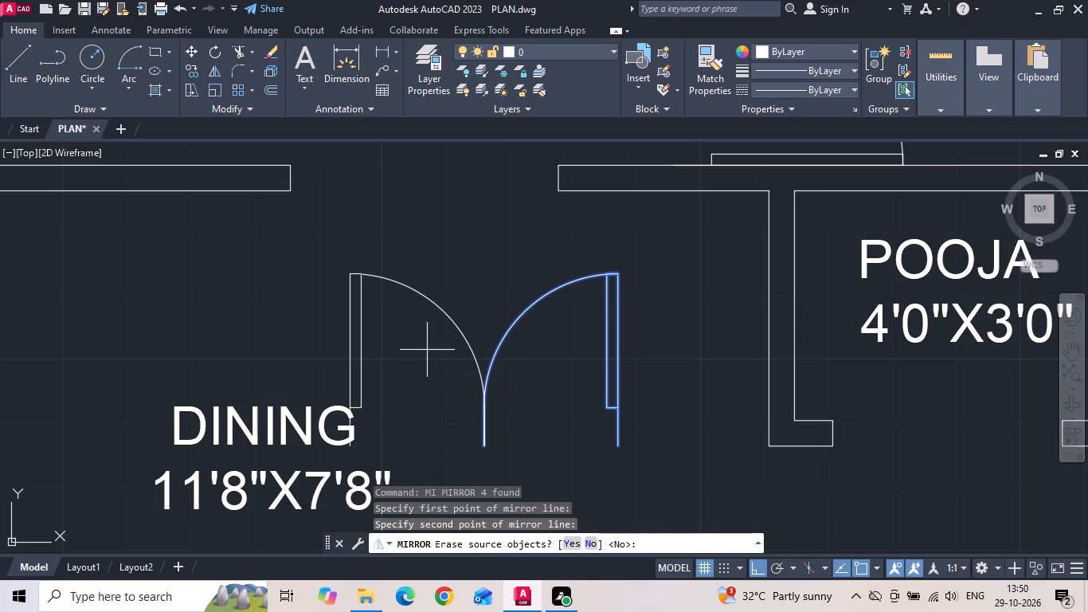
key(y)
key(BackSpace)
text(N)
key(space)
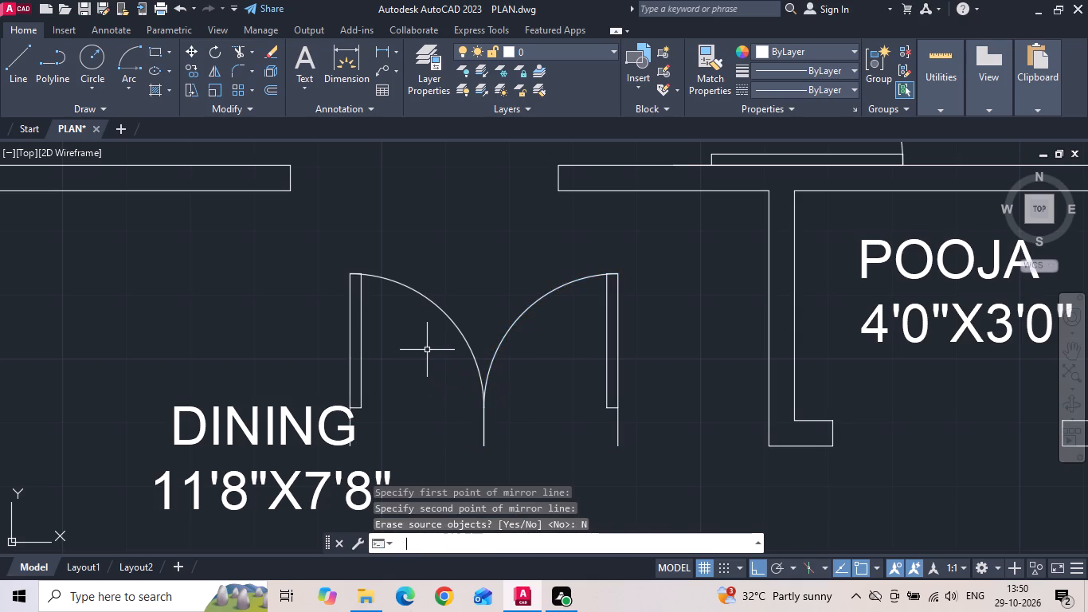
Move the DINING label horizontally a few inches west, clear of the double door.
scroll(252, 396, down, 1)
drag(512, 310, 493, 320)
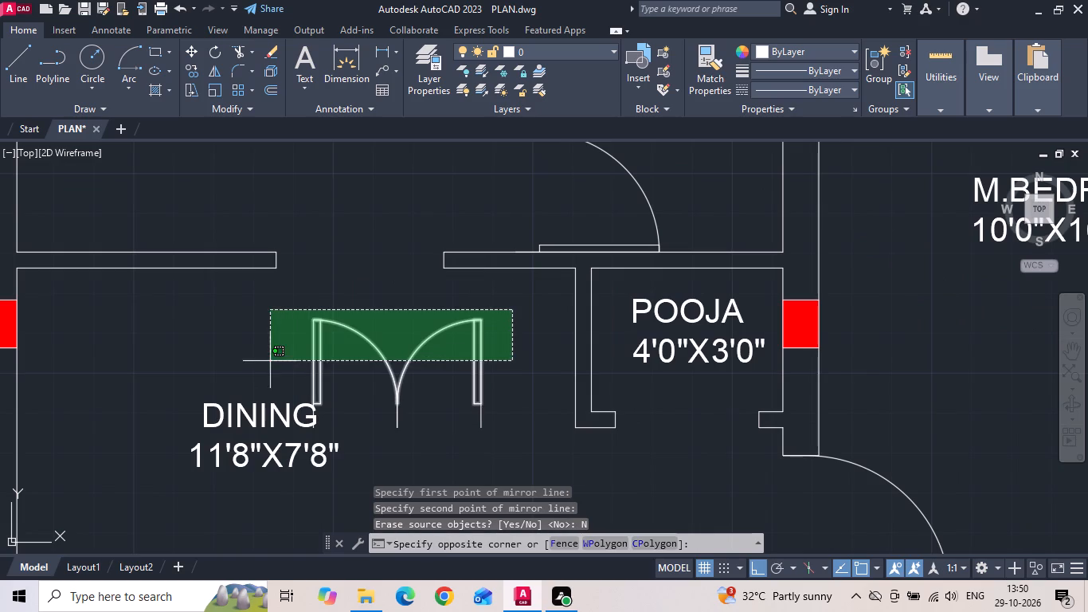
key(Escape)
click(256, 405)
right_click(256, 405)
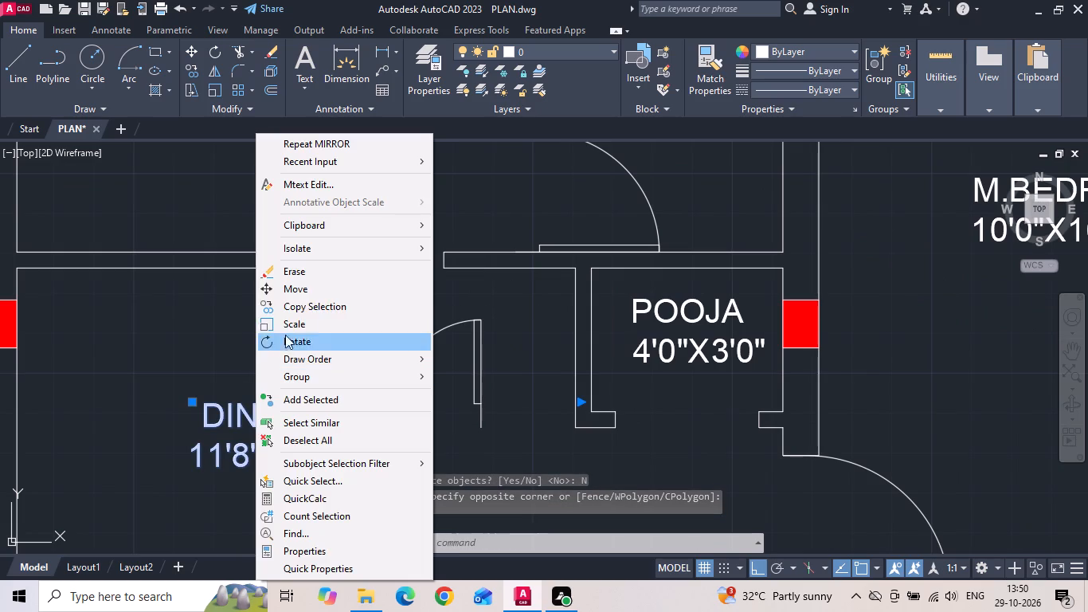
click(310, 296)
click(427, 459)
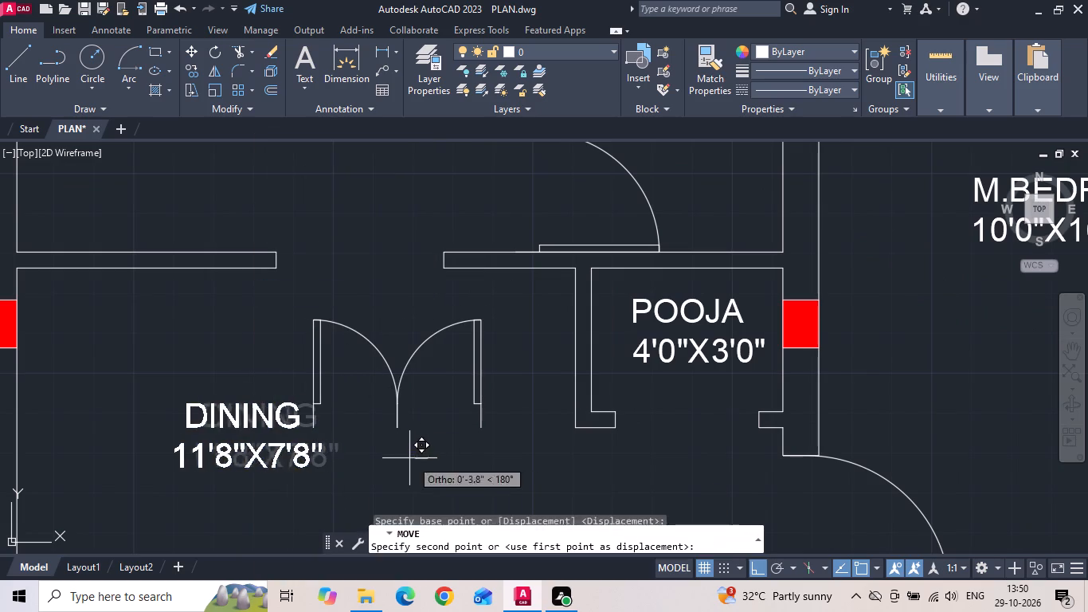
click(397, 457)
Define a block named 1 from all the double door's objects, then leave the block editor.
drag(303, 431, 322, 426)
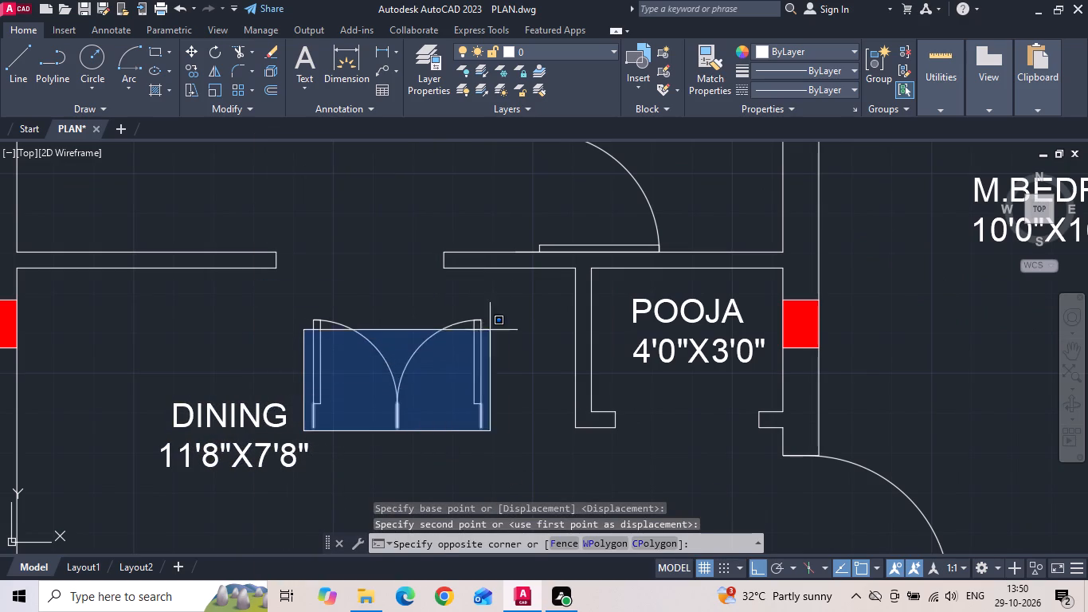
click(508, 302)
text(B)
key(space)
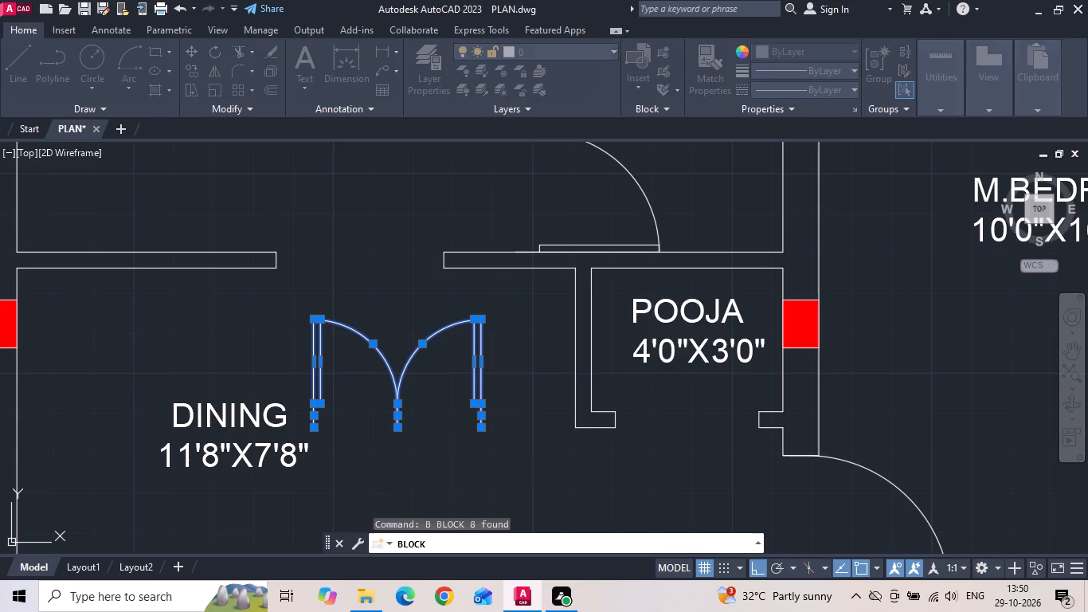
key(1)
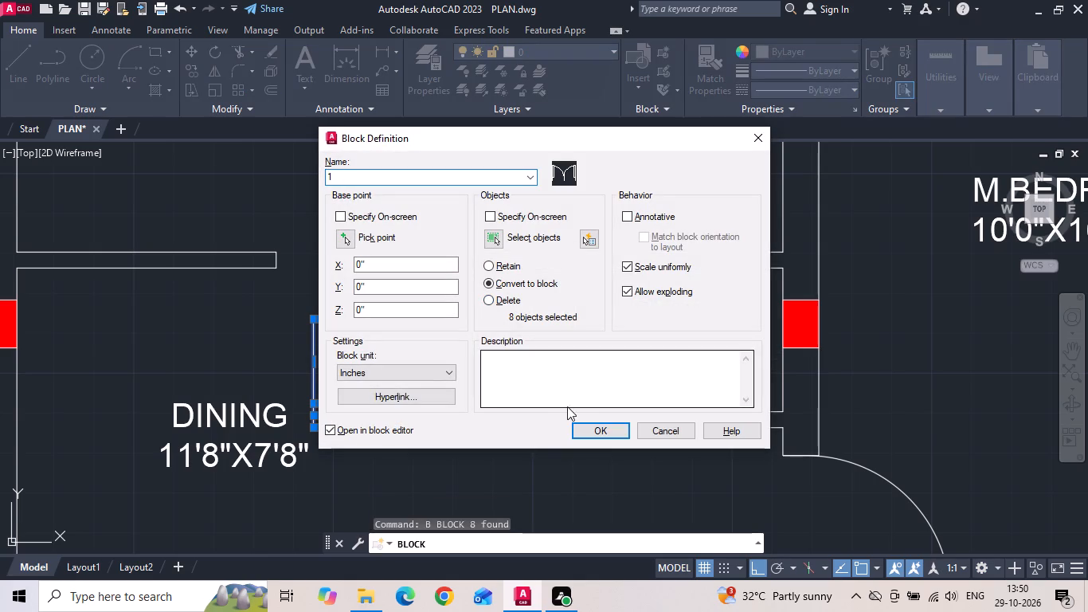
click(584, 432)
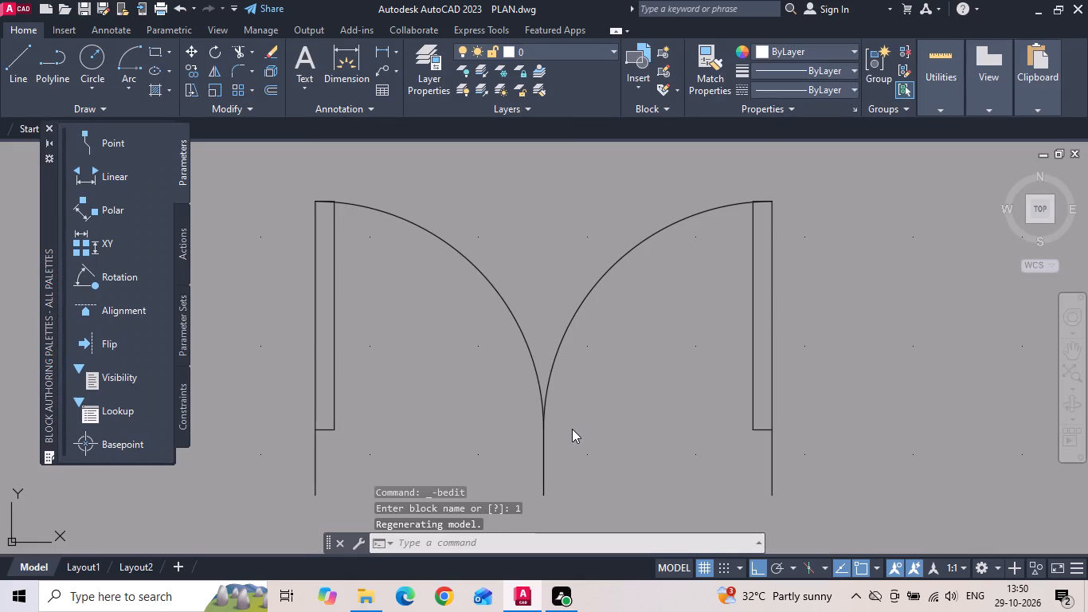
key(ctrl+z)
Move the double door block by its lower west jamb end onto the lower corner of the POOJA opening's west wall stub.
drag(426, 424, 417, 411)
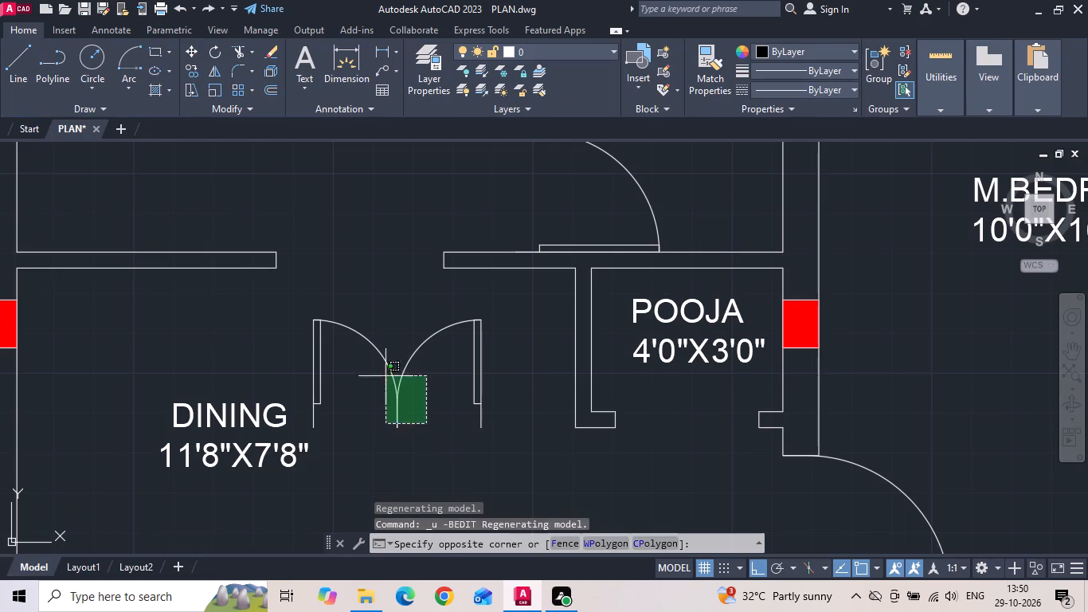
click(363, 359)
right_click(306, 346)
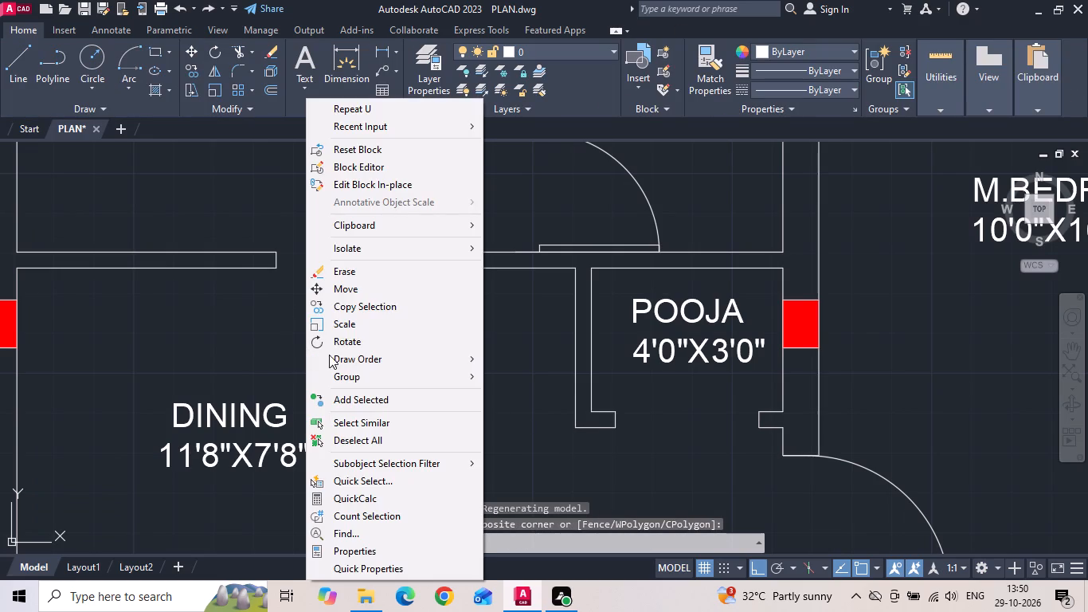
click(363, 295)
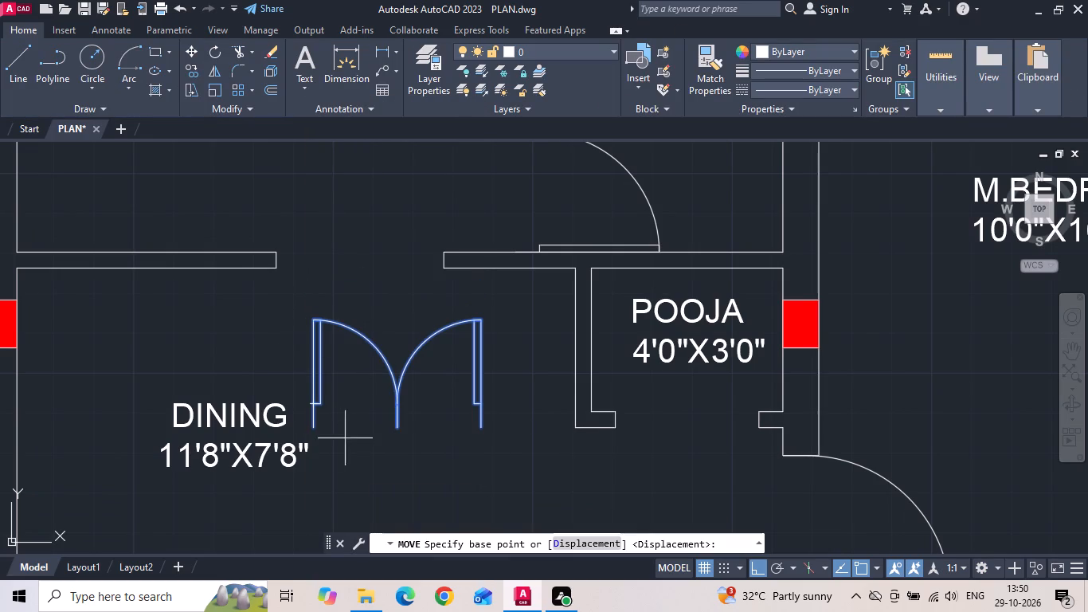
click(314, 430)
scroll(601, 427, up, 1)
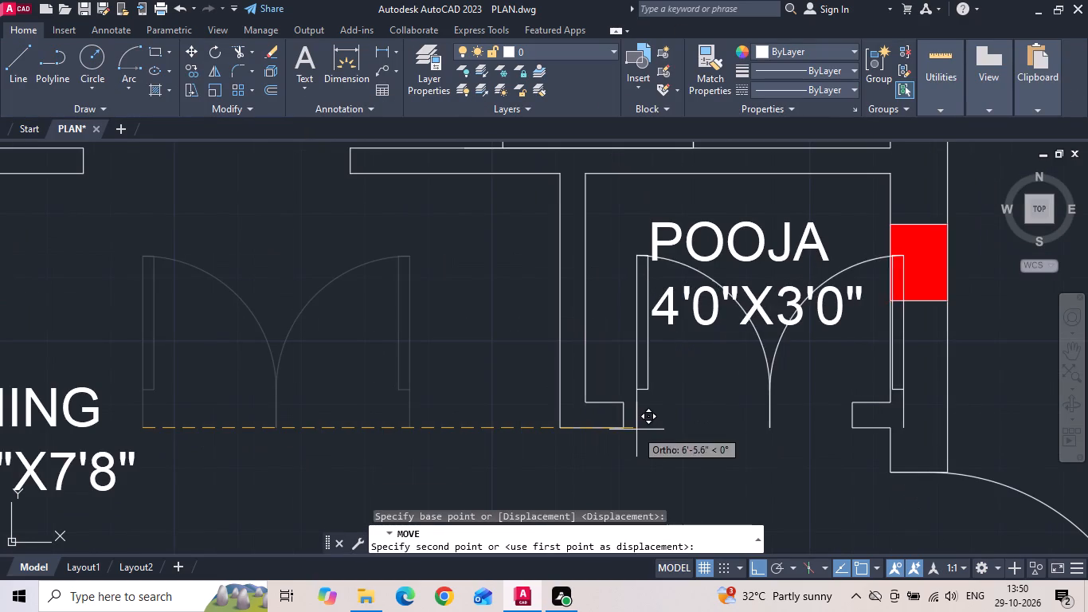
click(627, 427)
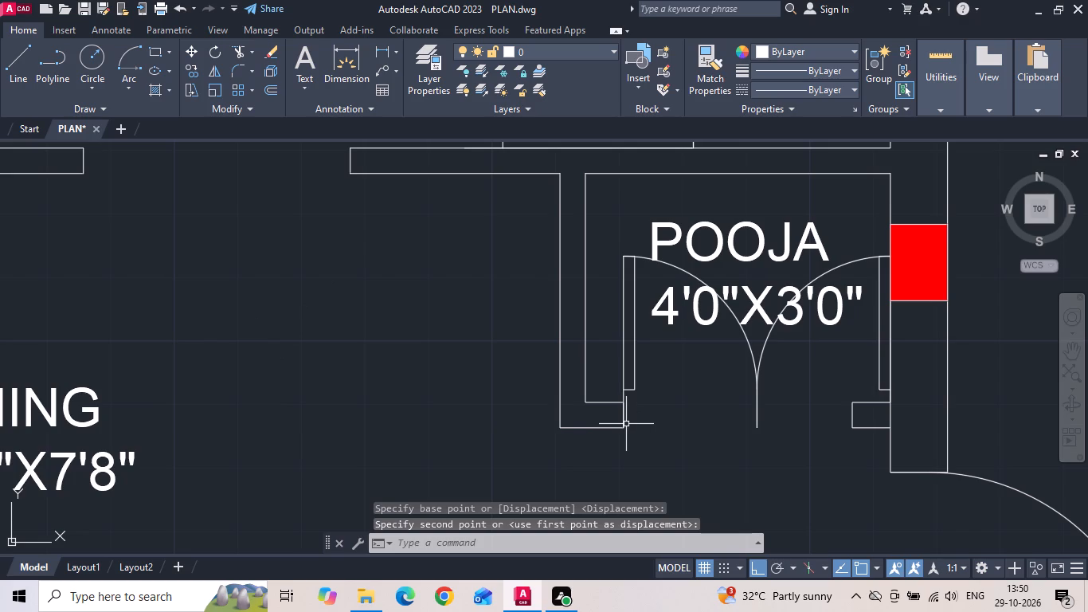
Measure the POOJA room's inside width between its side walls at the door wall with a linear dimension.
click(385, 46)
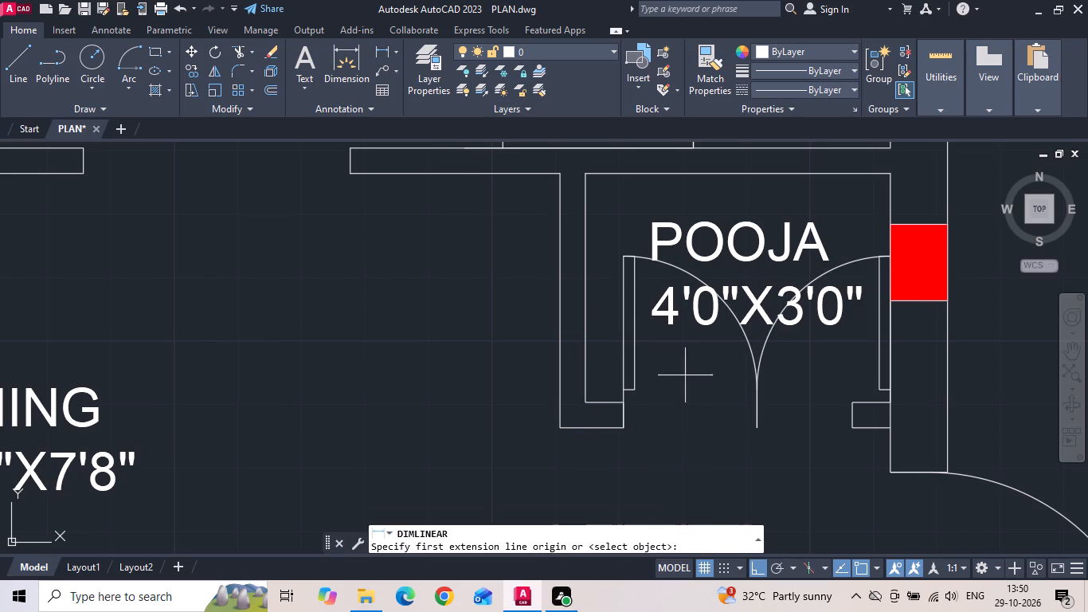
click(581, 402)
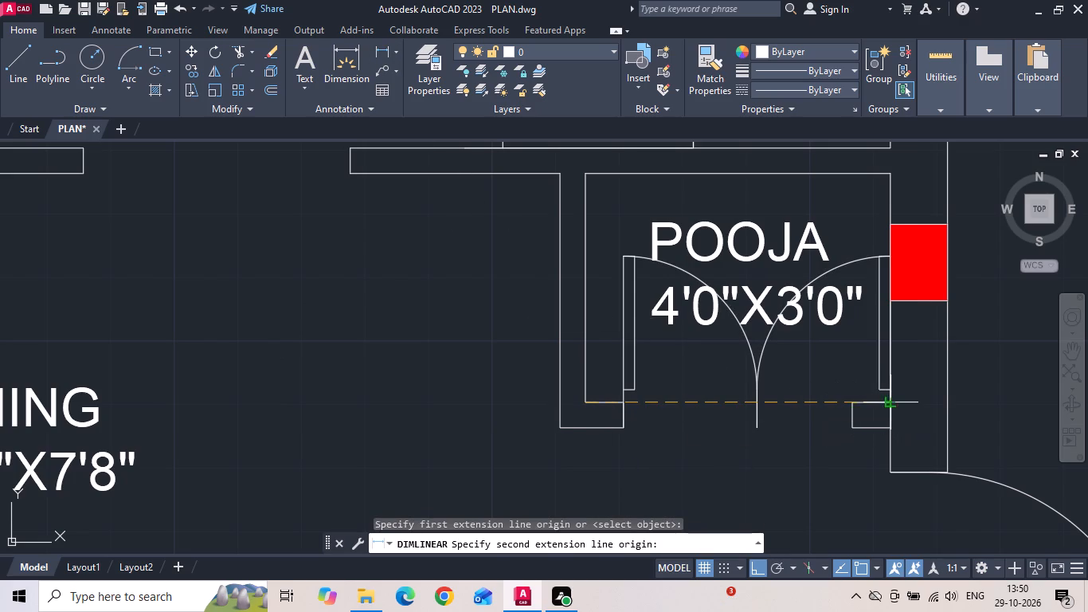
click(893, 400)
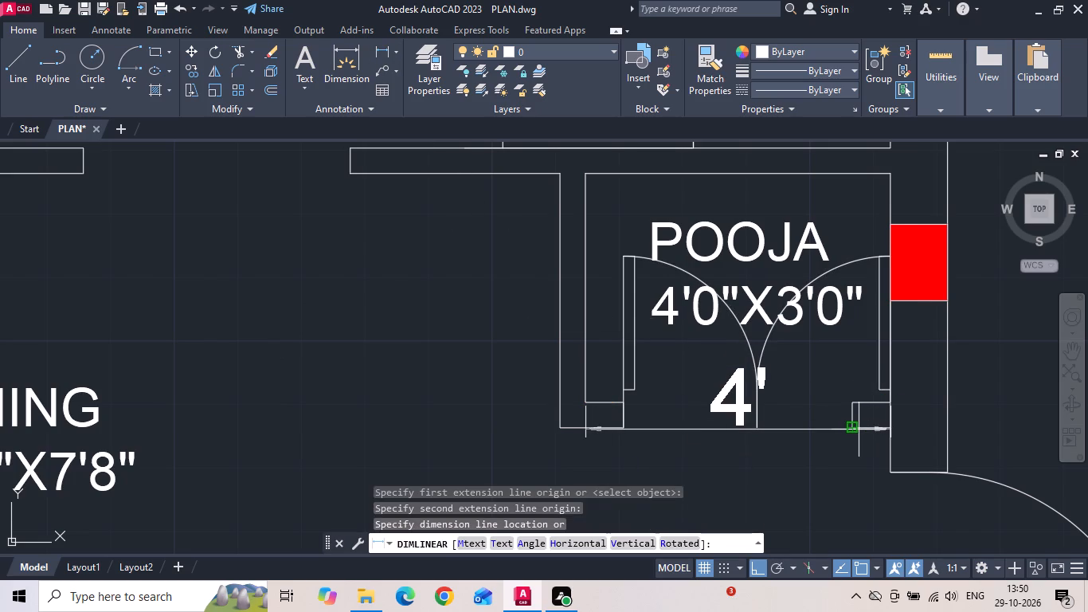
key(Escape)
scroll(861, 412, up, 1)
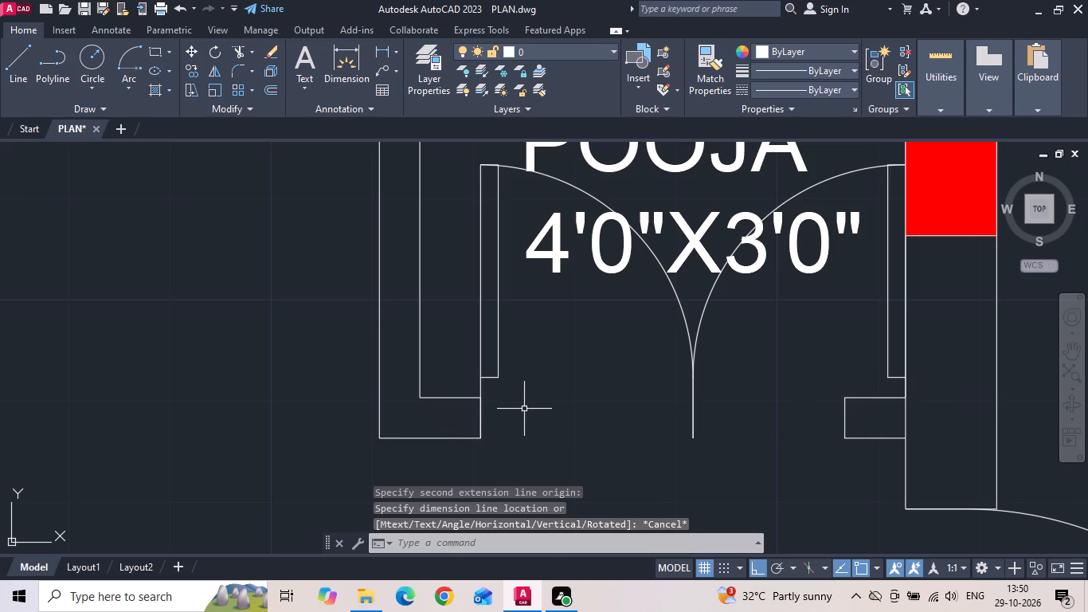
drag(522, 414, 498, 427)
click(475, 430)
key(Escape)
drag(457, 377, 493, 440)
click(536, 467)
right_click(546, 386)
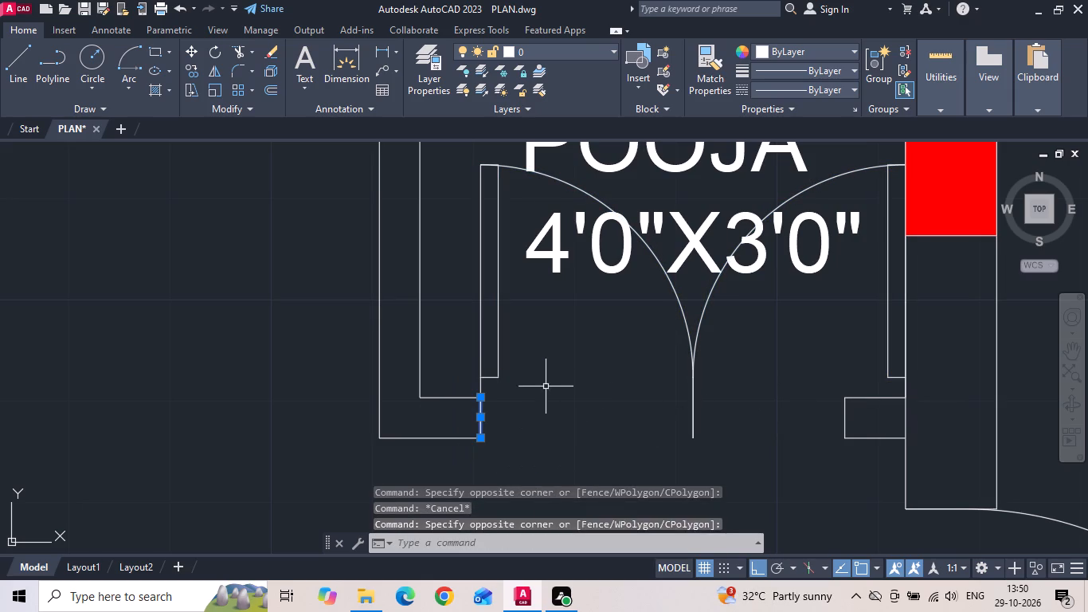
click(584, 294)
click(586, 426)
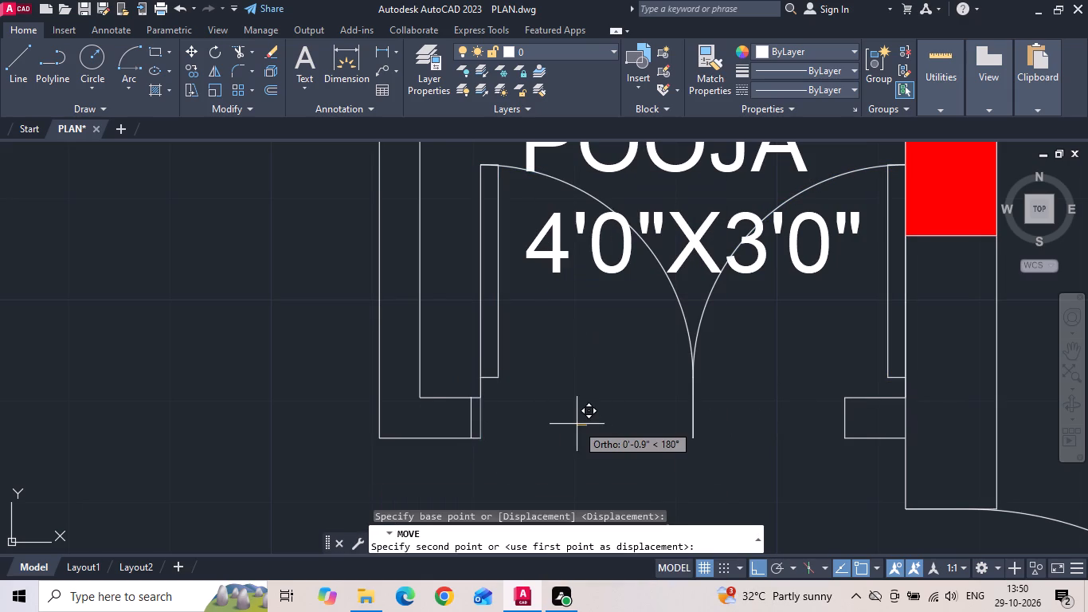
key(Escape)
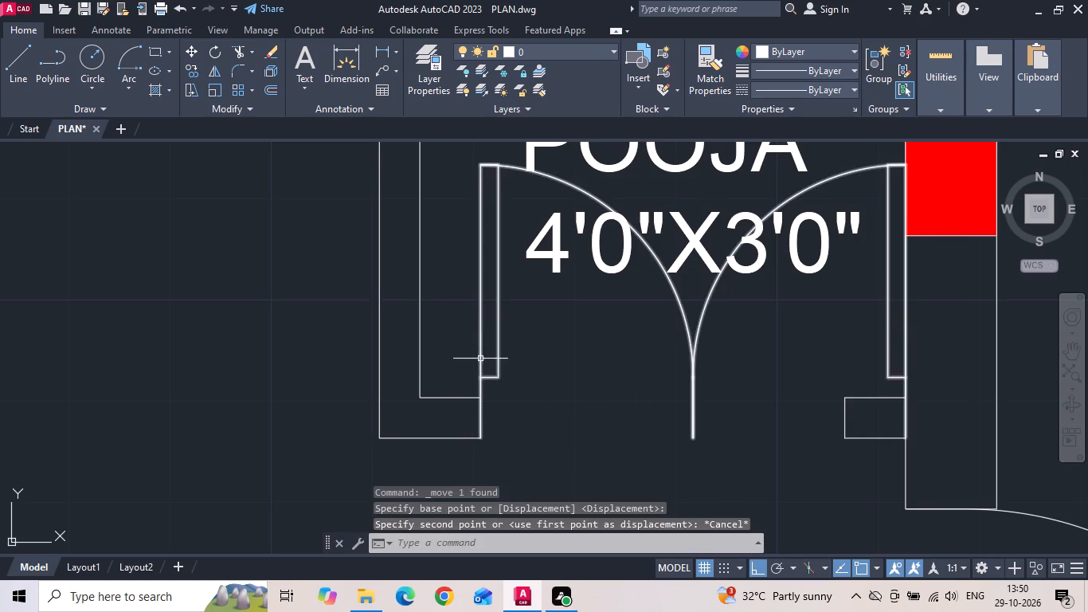
Measure the POOJA room's inside width again between the inner corners at the door wall.
click(386, 54)
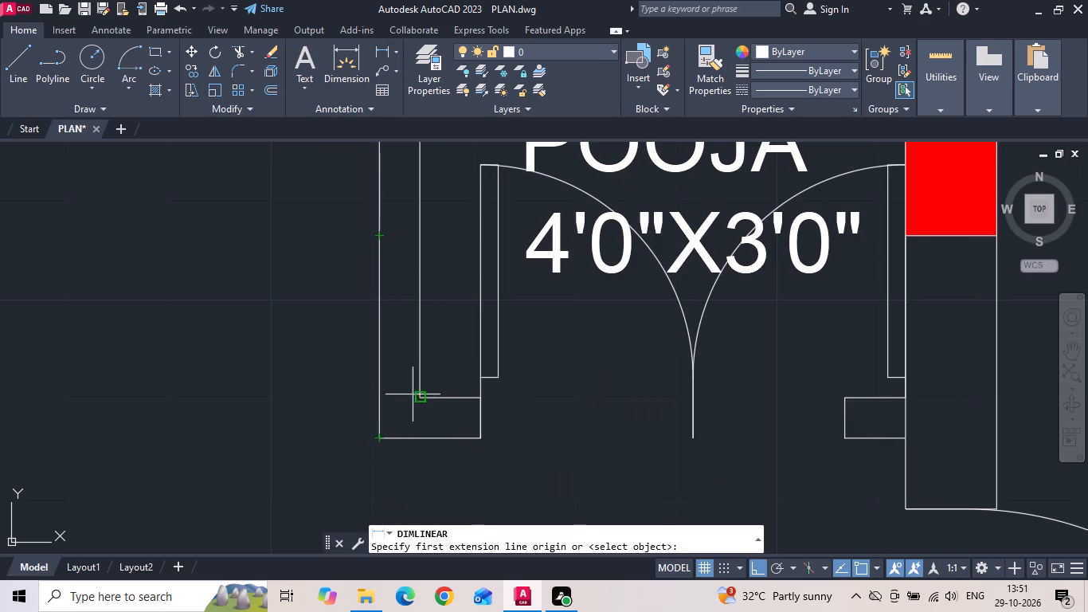
click(421, 396)
click(907, 400)
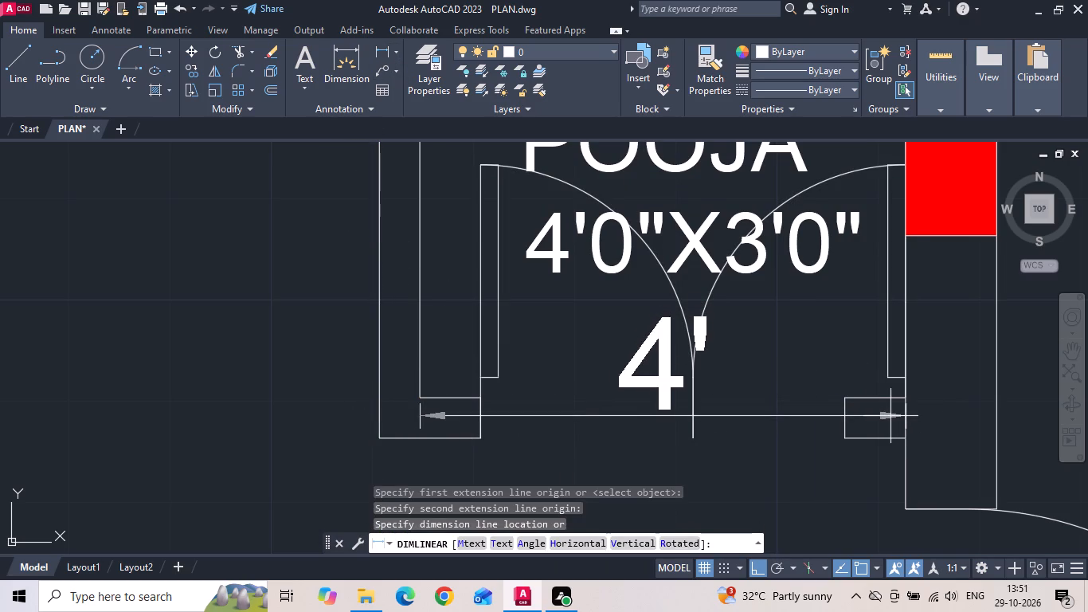
key(Escape)
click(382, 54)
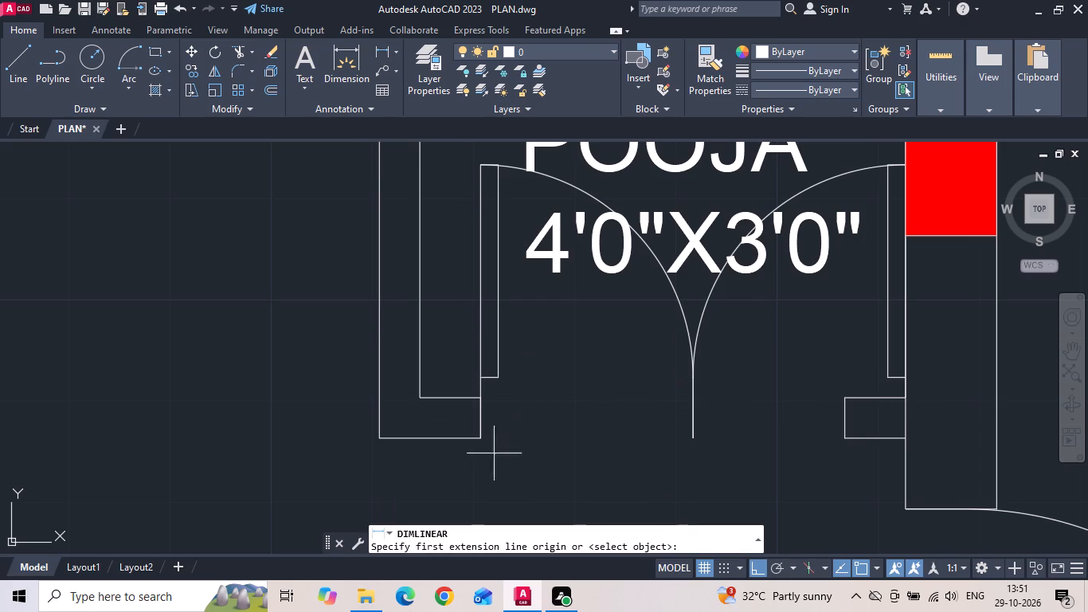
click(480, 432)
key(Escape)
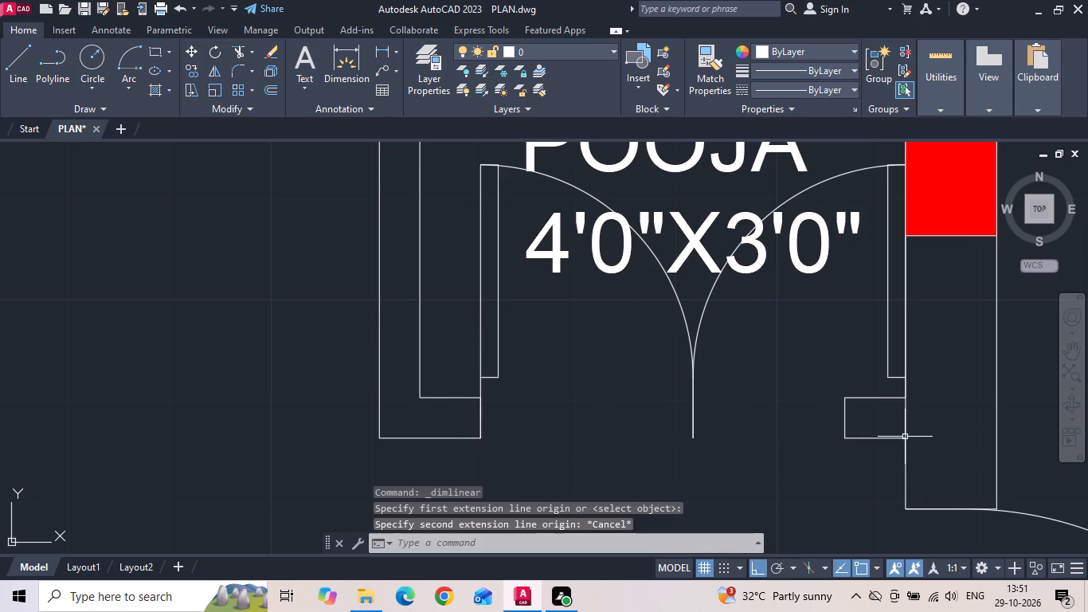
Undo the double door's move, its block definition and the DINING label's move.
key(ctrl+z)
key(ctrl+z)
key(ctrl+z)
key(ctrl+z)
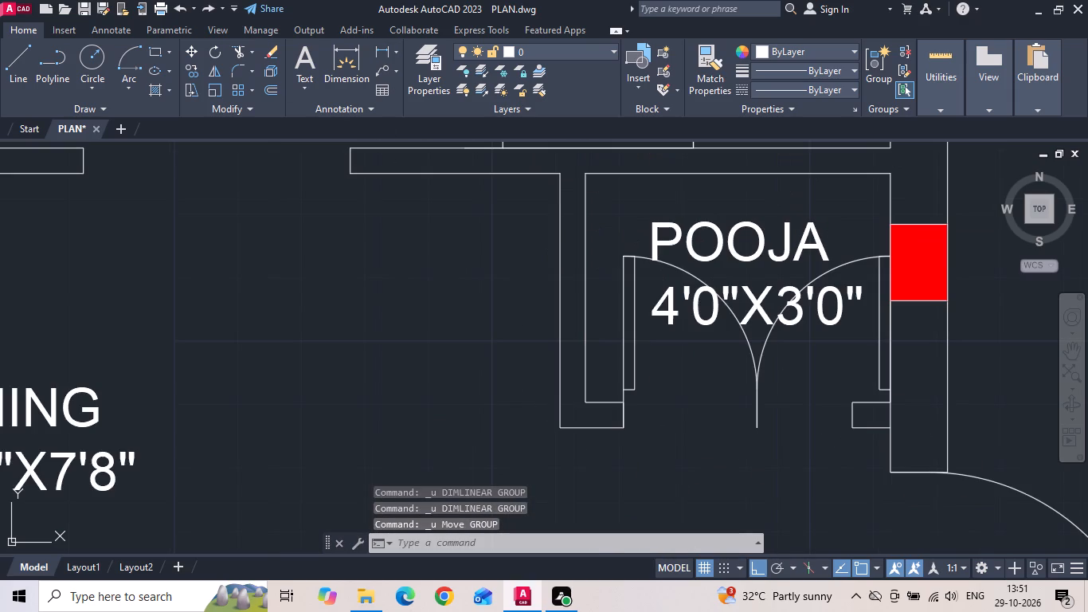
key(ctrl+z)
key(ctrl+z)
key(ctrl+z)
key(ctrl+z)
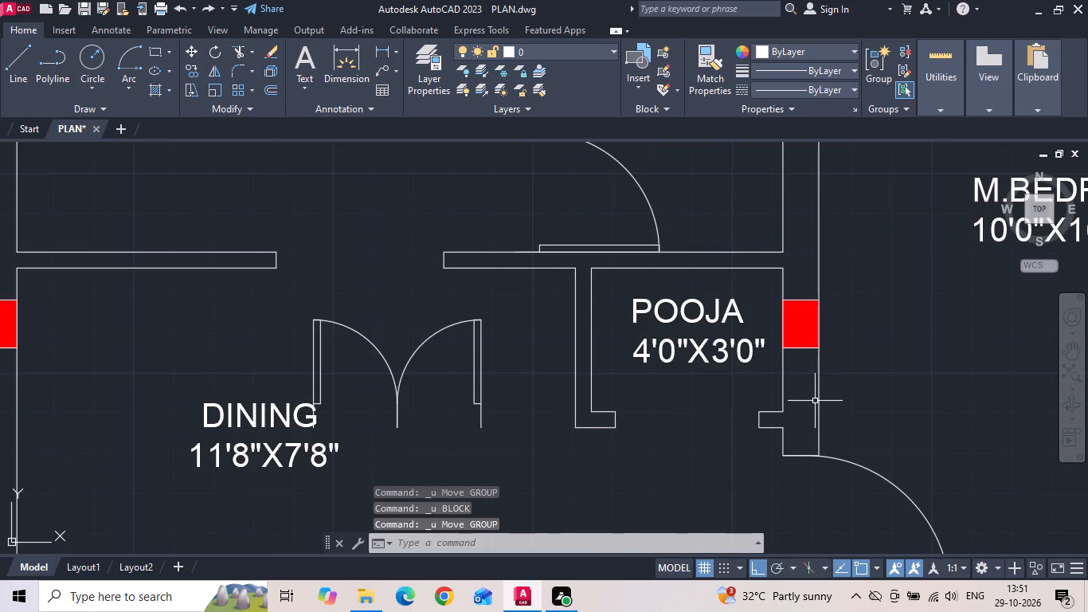
Undo the door's mirroring so that only the original single leaf is left.
drag(480, 380, 457, 364)
click(433, 343)
key(Escape)
middle_drag(427, 343, 430, 341)
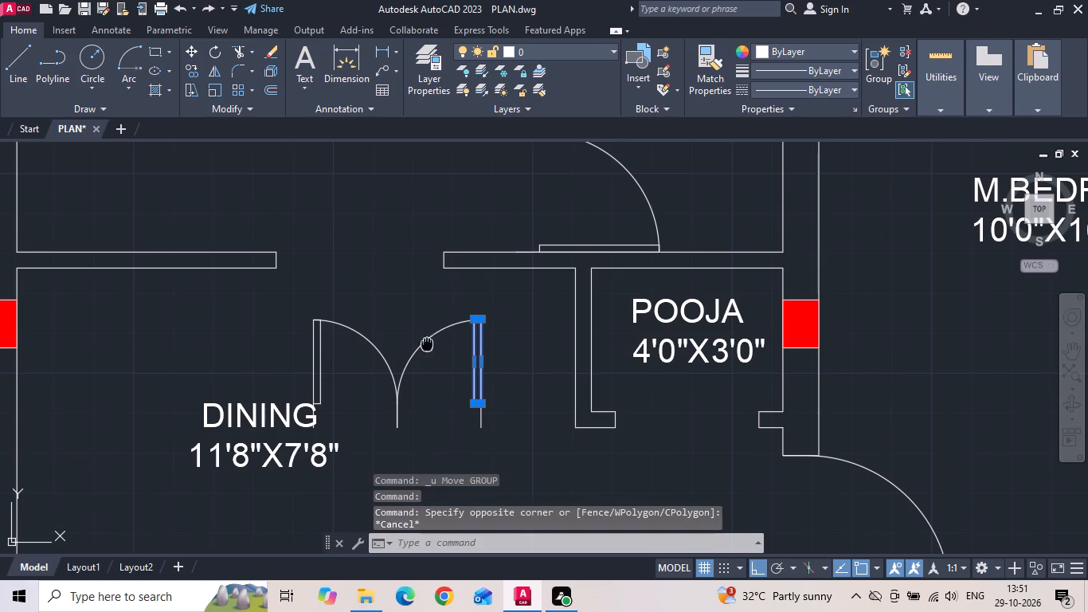
middle_drag(430, 341, 595, 296)
key(ctrl+z)
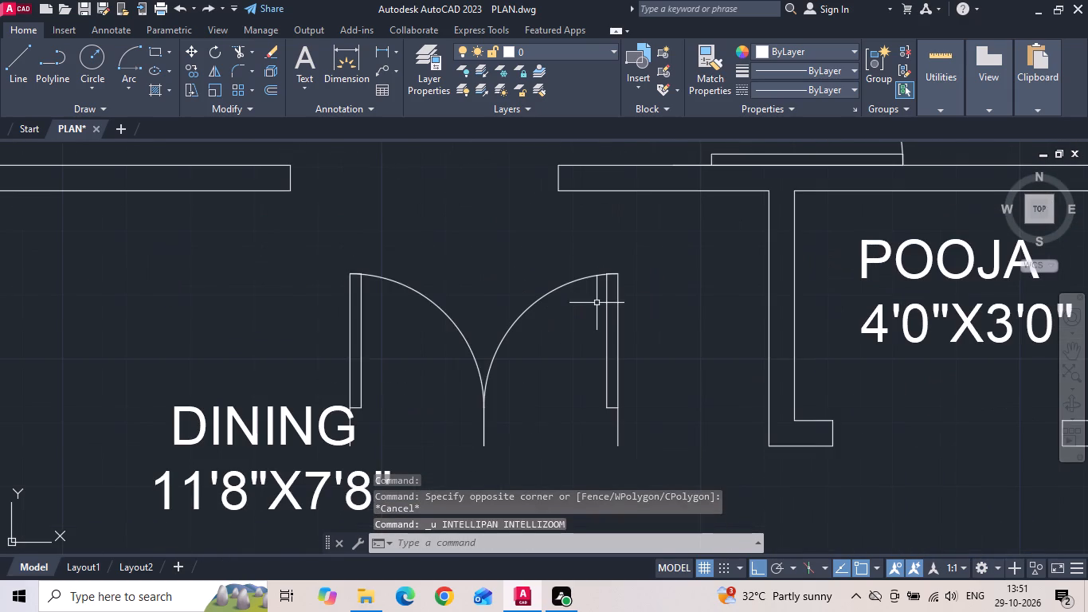
key(ctrl+z)
Erase the single door's swing arc.
middle_drag(534, 404, 536, 375)
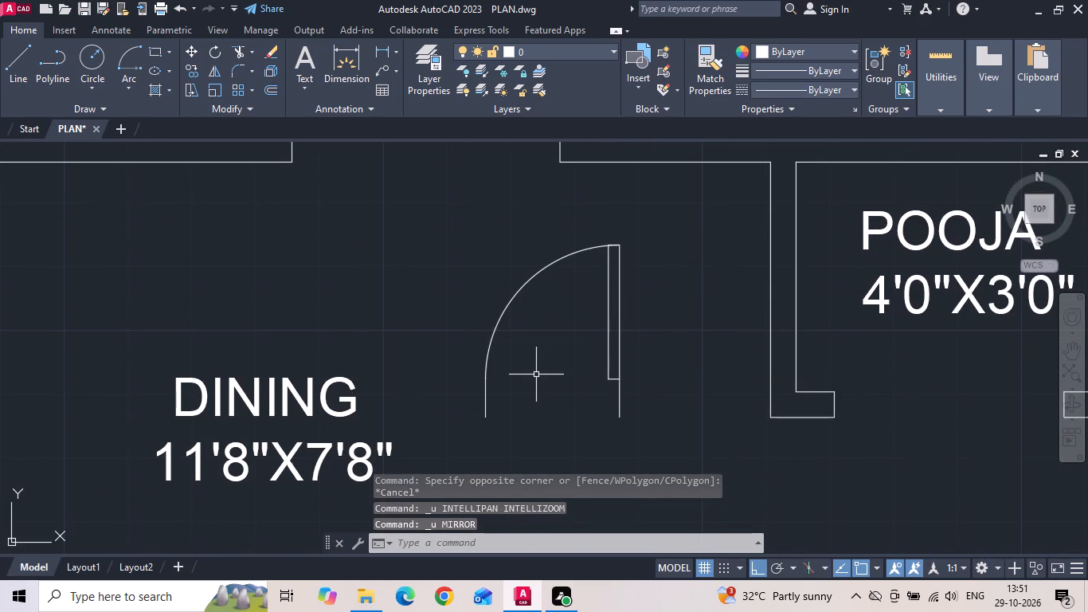
drag(534, 371, 516, 330)
click(551, 225)
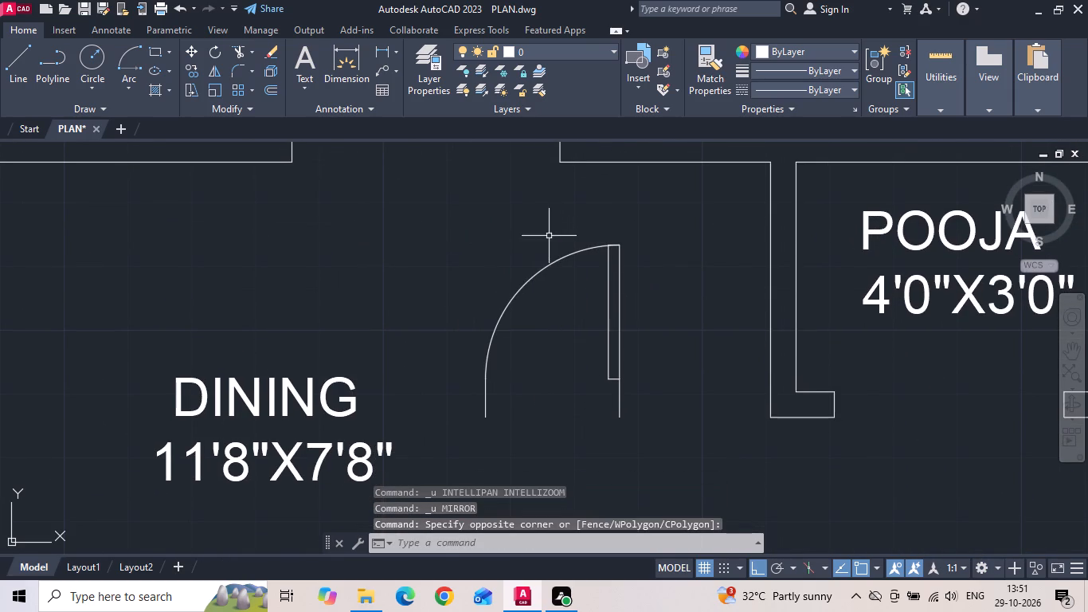
drag(552, 268, 553, 295)
click(506, 257)
key(Delete)
Shorten the door leaf by 3" by stretching its top edge downward.
scroll(617, 255, up, 1)
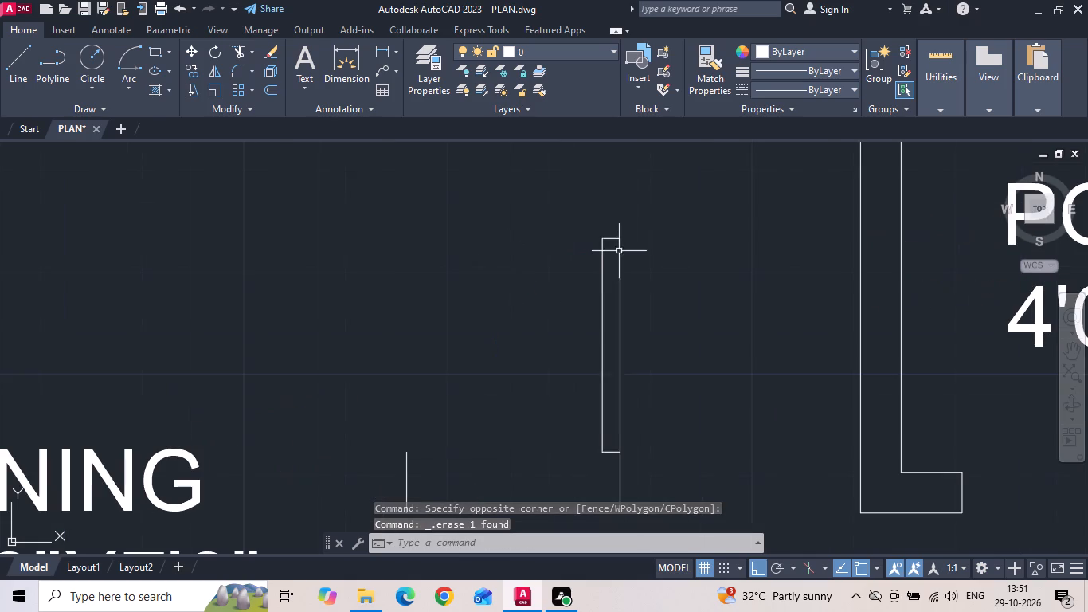
click(615, 236)
click(611, 245)
scroll(611, 241, up, 1)
drag(611, 239, 611, 252)
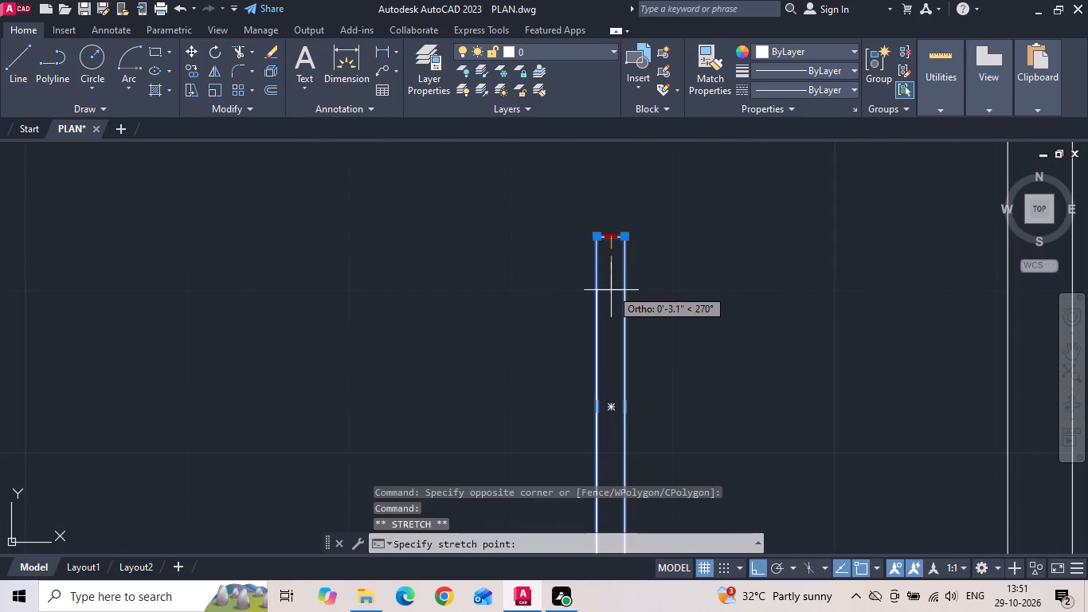
text(3)
key(space)
scroll(587, 235, down, 2)
key(Escape)
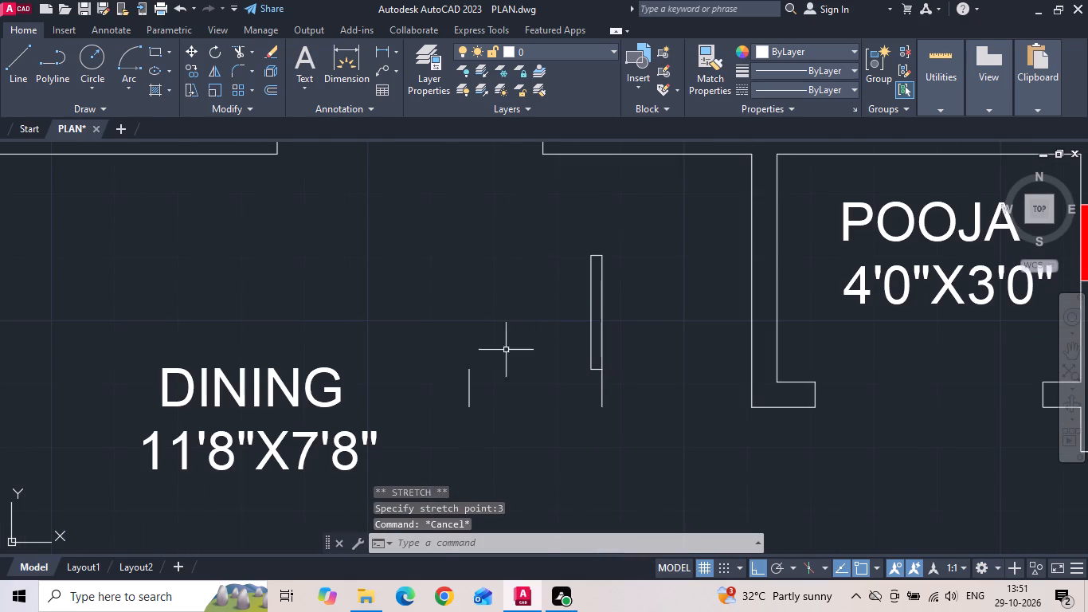
Move the short jamb line on the door's free side 3" toward the leaf.
drag(483, 382, 464, 406)
click(458, 411)
right_click(444, 320)
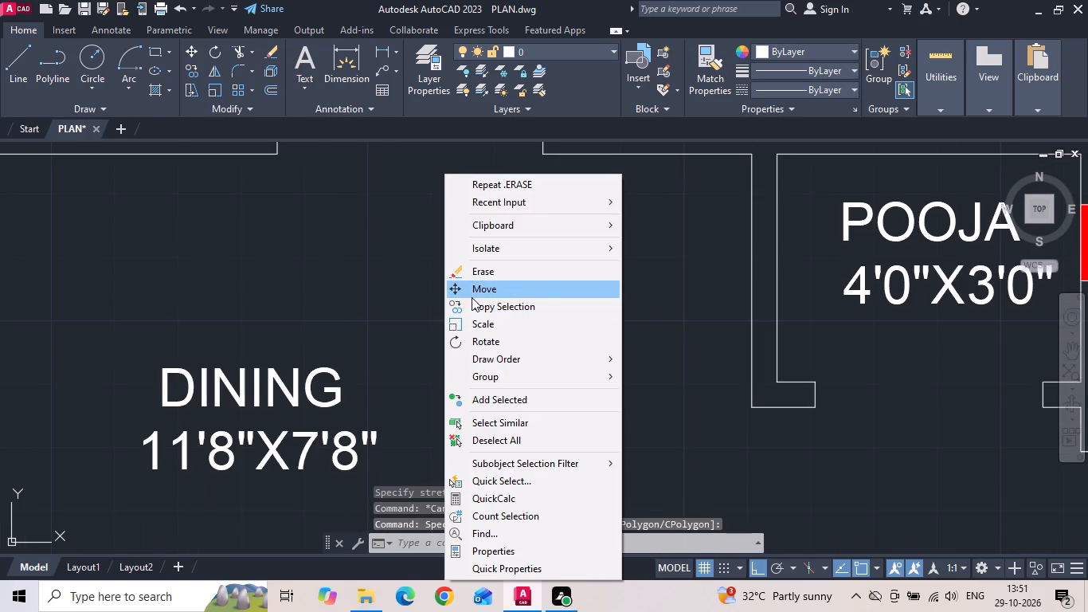
double_click(472, 297)
text(3)
key(space)
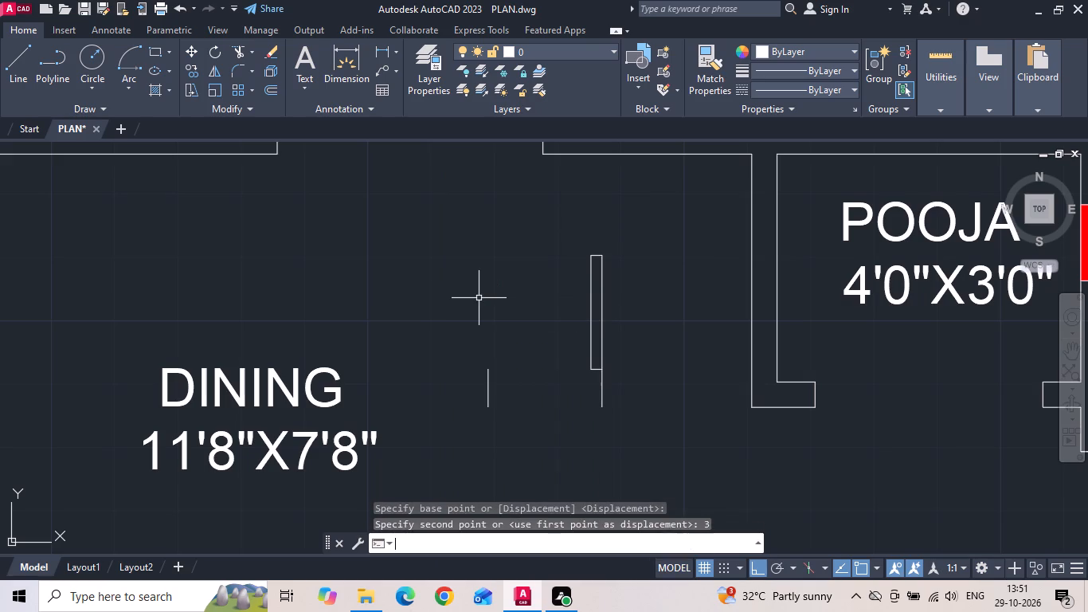
Draw the leaf's swing arc from the leaf's top outer corner, centred on its hinge corner and ending at the free-side jamb line.
click(132, 87)
click(132, 147)
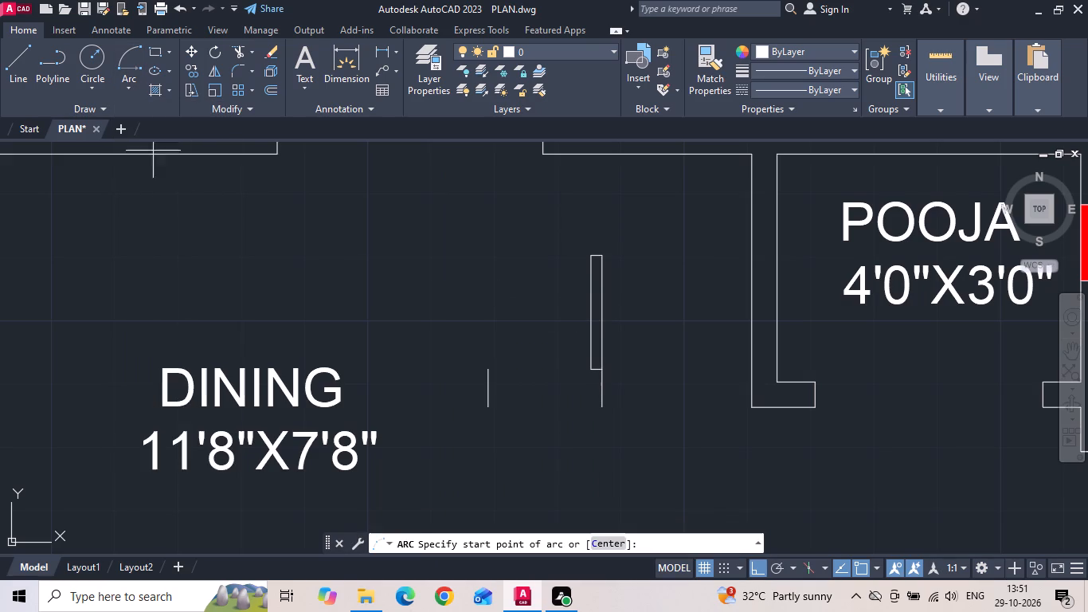
drag(608, 250, 612, 266)
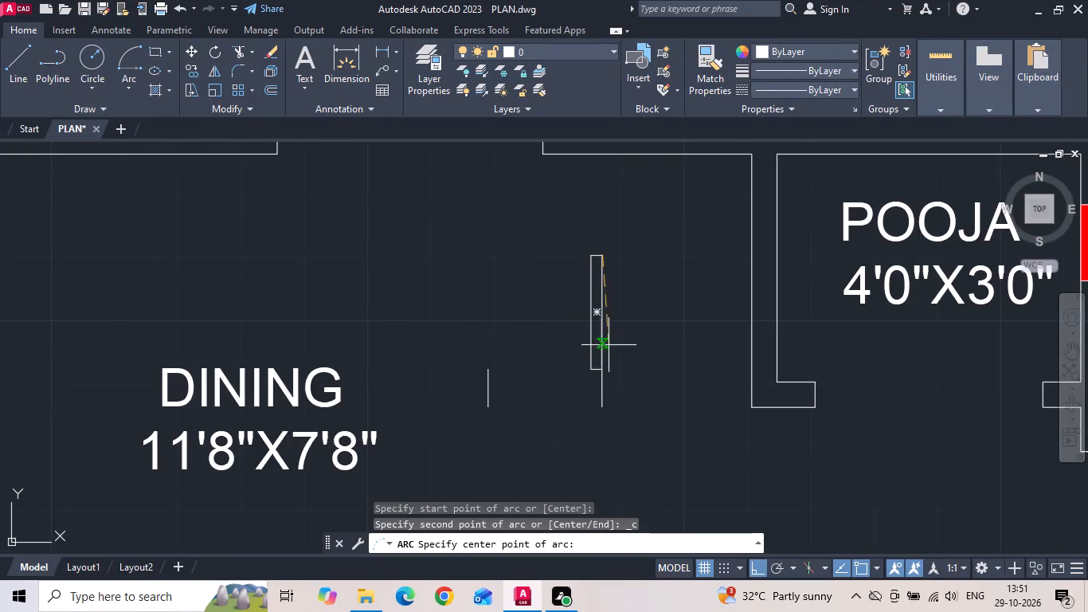
click(598, 373)
click(452, 257)
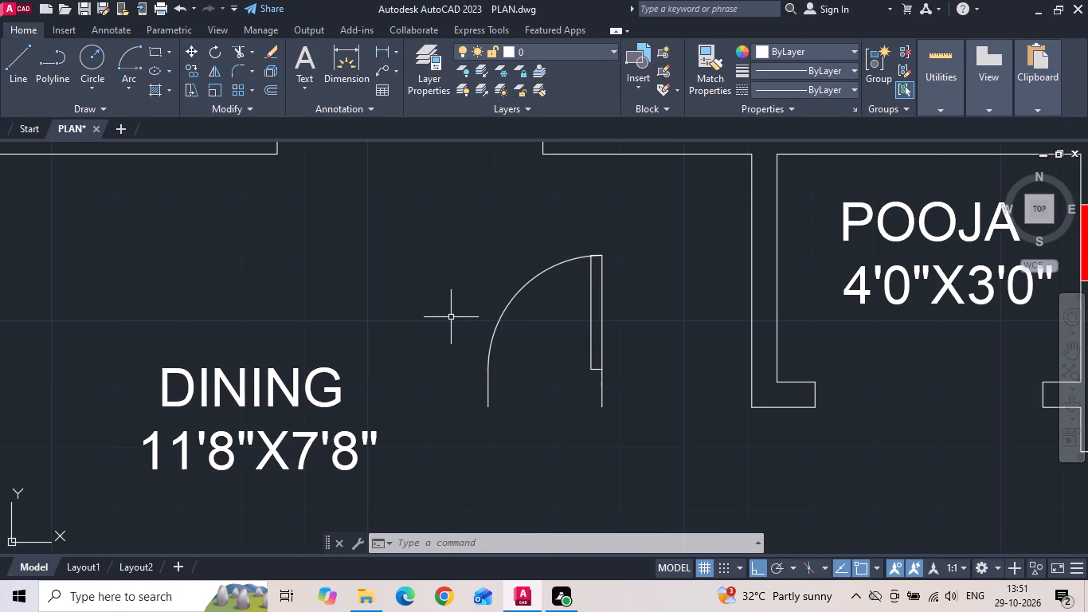
Mirror the door leaf, swing arc and jamb lines about the free-side jamb line, keeping the original, to form a double door.
click(451, 317)
drag(474, 375, 478, 363)
drag(464, 273, 469, 285)
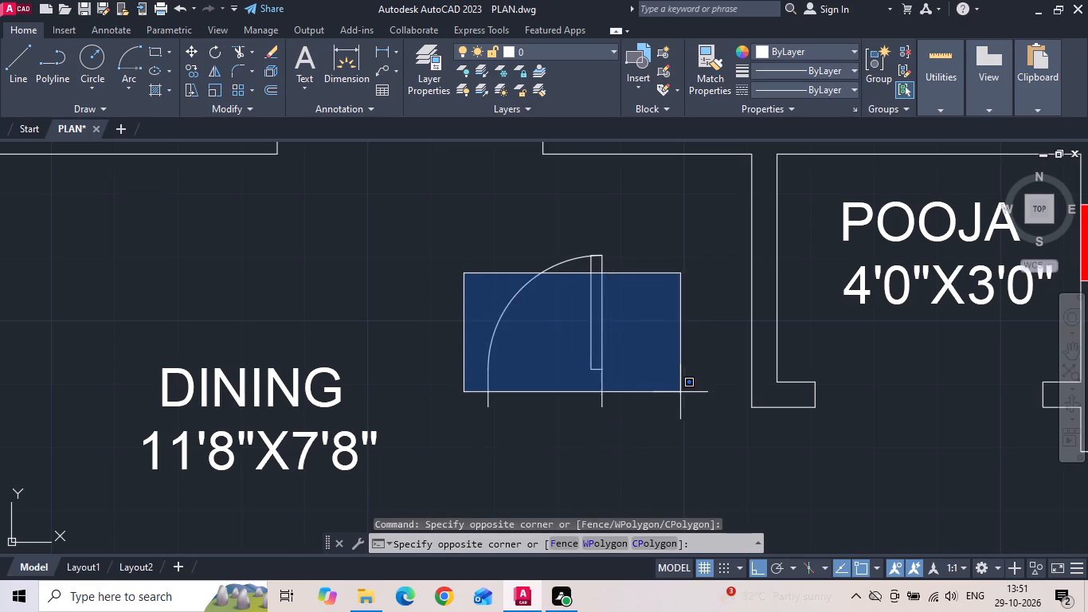
click(678, 393)
drag(636, 234, 594, 307)
click(460, 437)
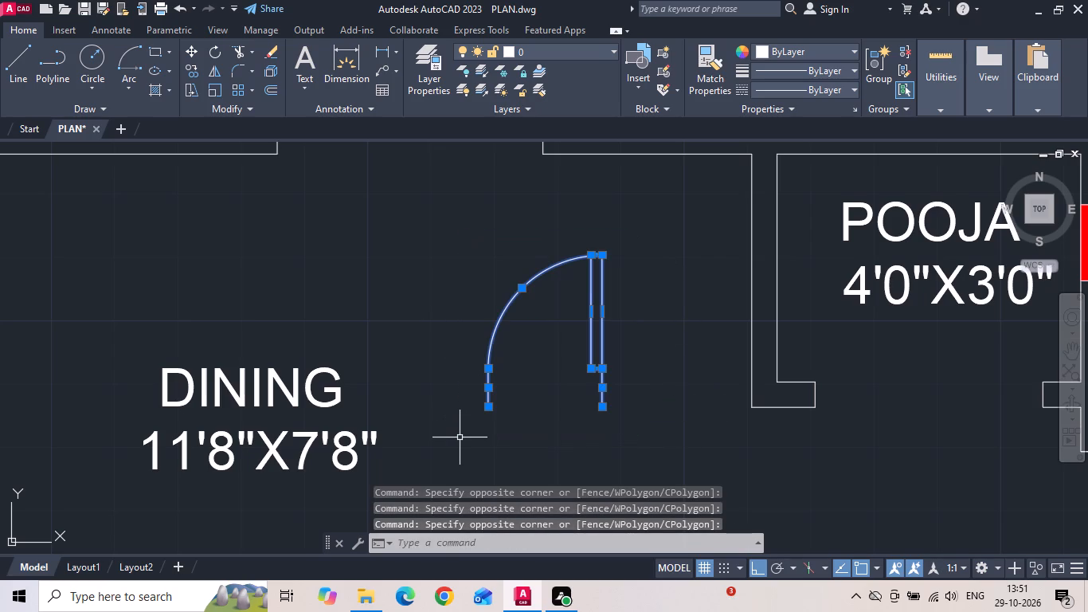
text(MI)
key(space)
drag(488, 410, 489, 418)
click(476, 445)
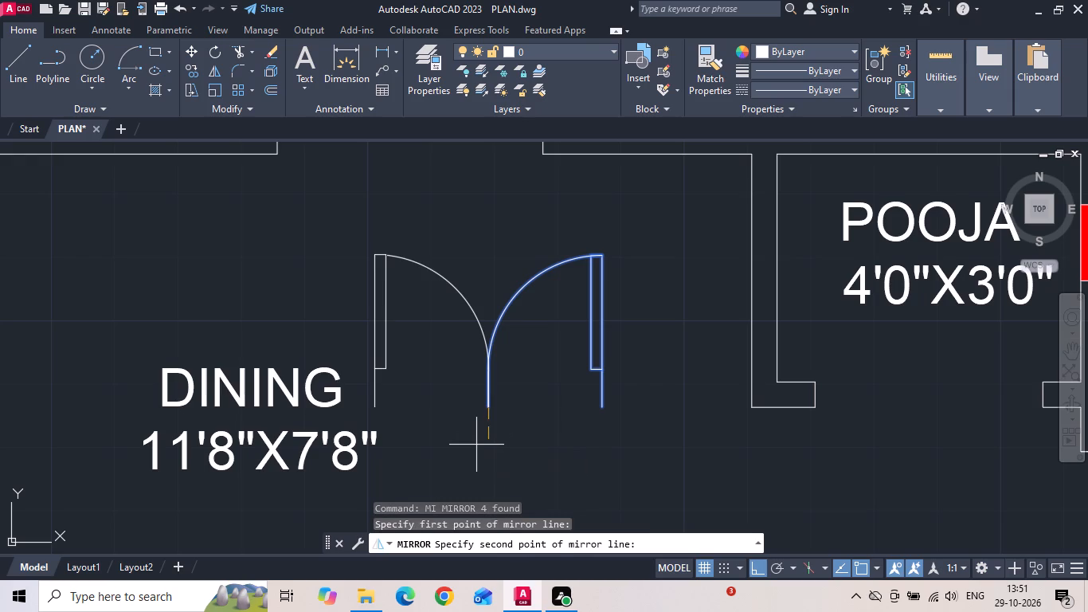
text(N)
key(space)
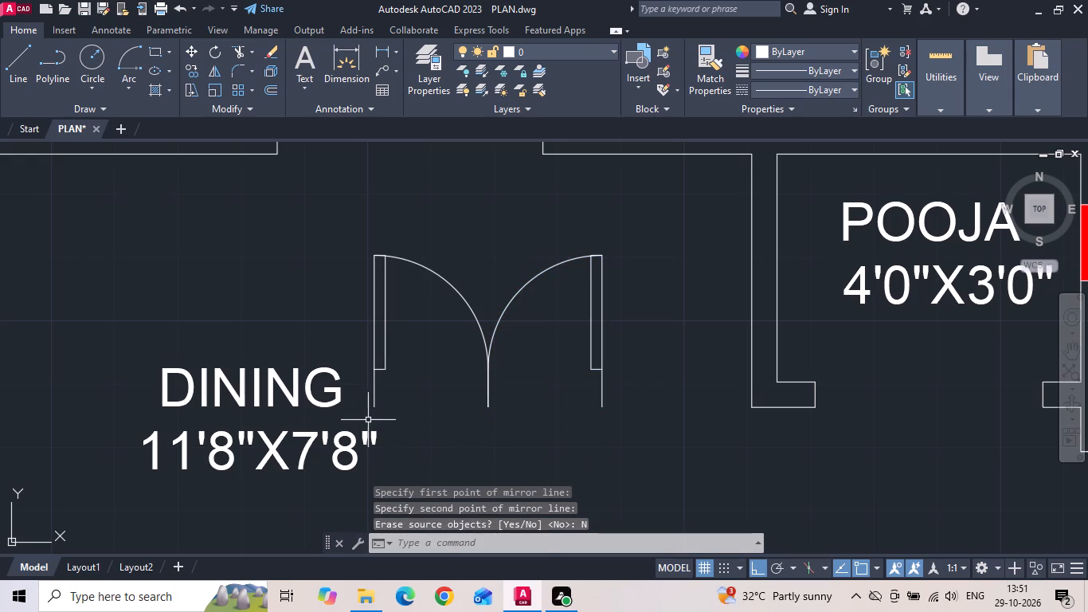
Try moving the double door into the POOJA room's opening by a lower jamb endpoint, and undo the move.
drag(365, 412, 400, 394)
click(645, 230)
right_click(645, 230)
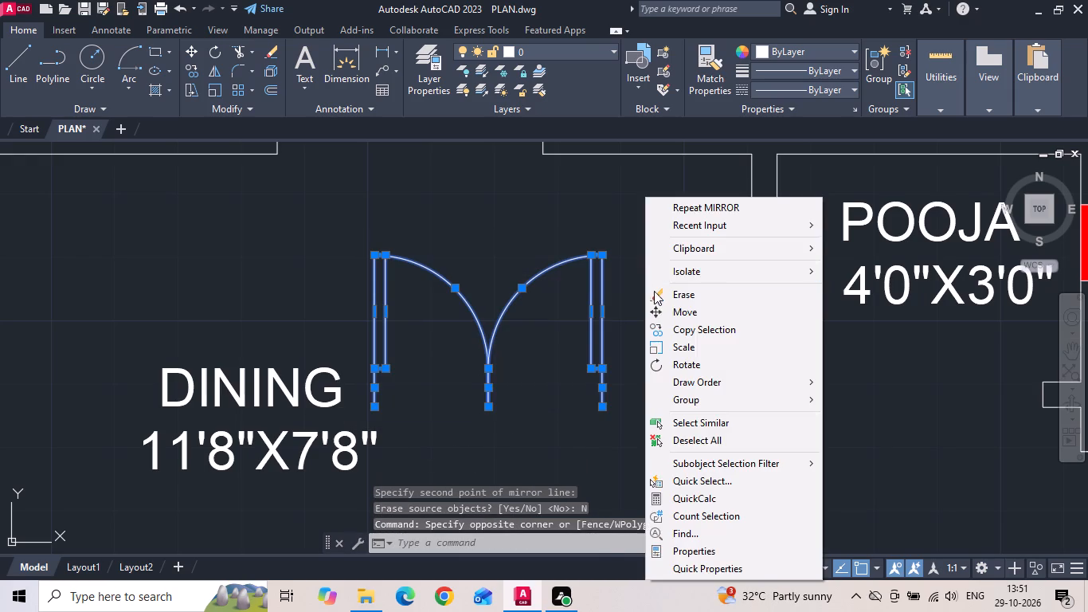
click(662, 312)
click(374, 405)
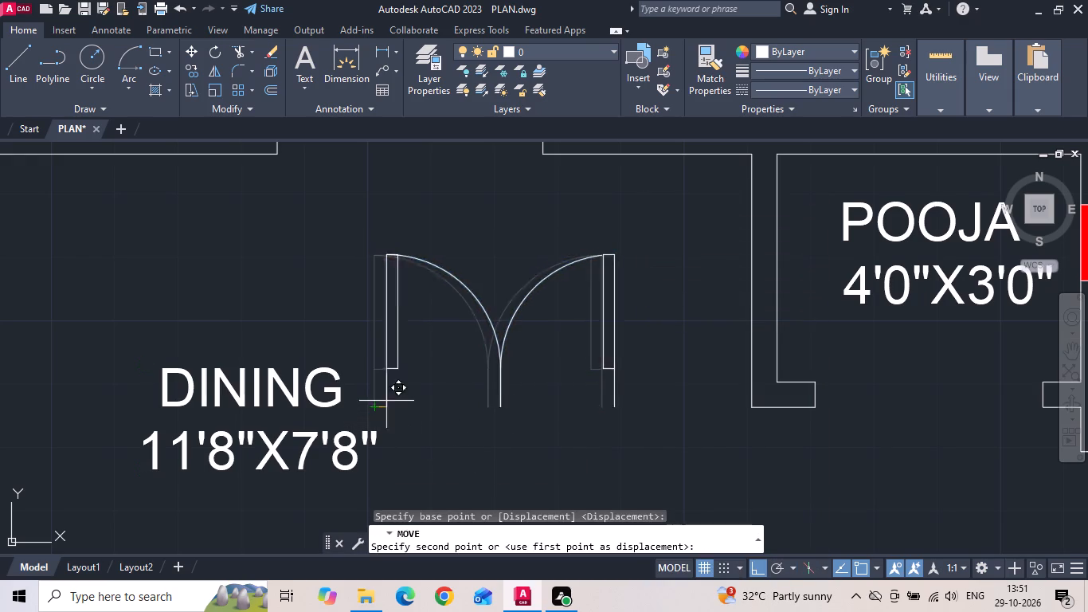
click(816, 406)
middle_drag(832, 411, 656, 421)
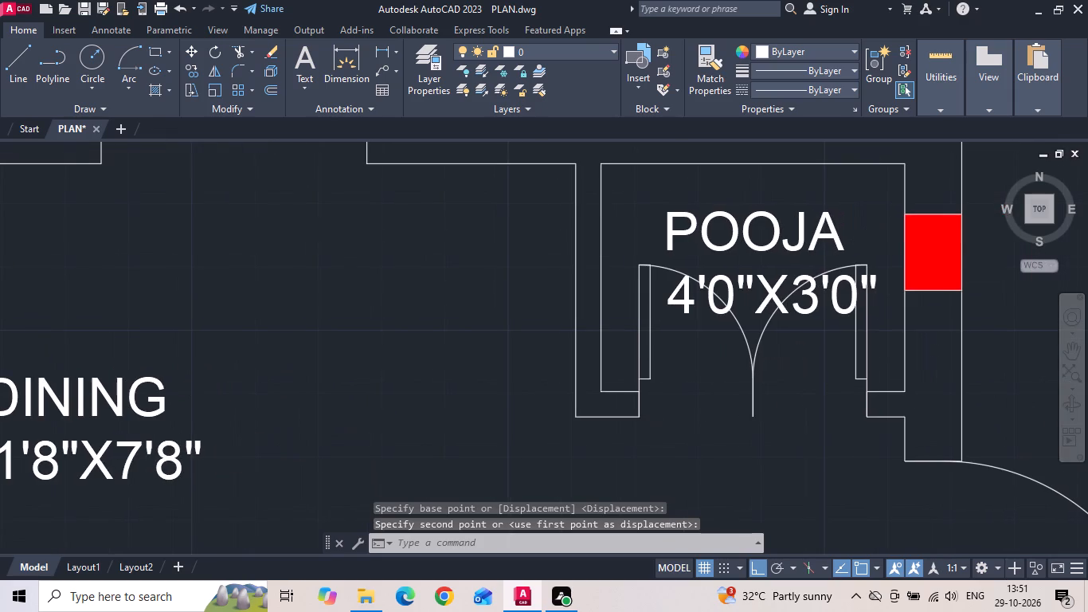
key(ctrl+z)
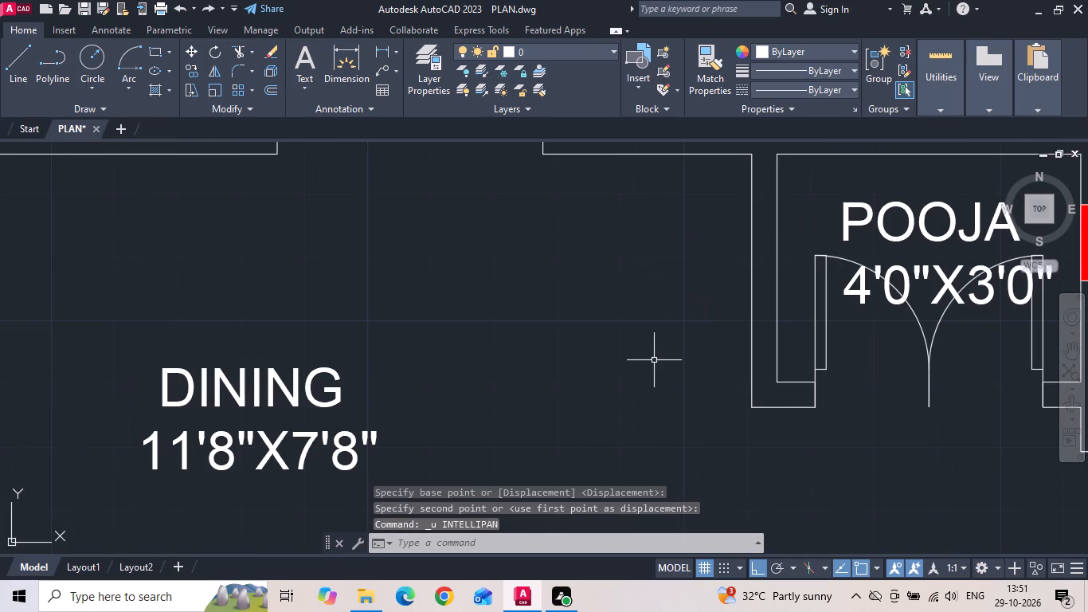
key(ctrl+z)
Draw a horizontal guide line about 3'-6" long across the double door through the midpoint of its outer jamb line.
scroll(480, 410, up, 1)
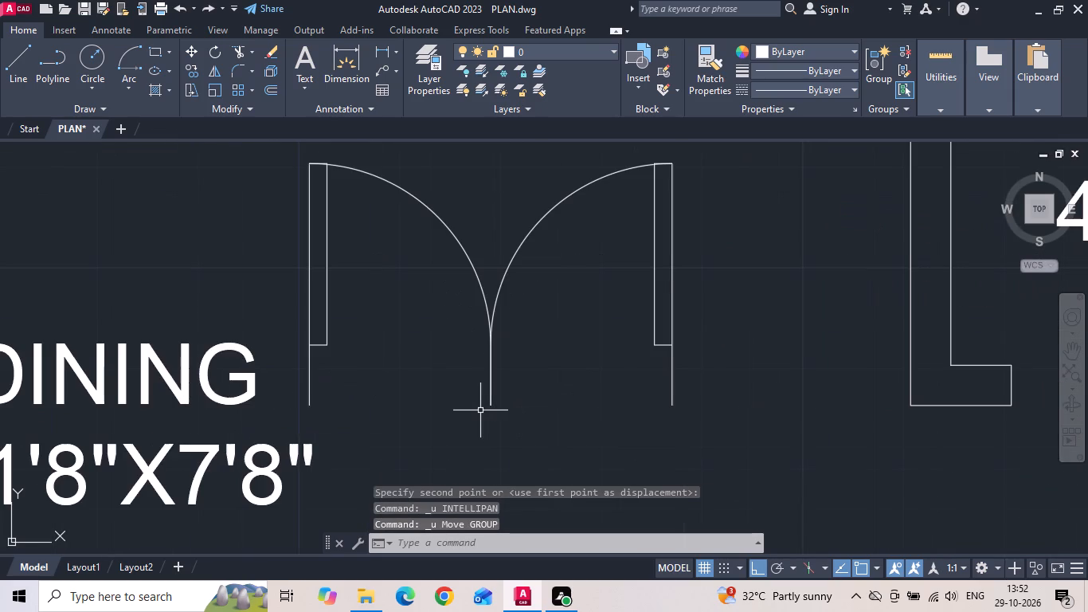
key(l)
key(space)
click(314, 374)
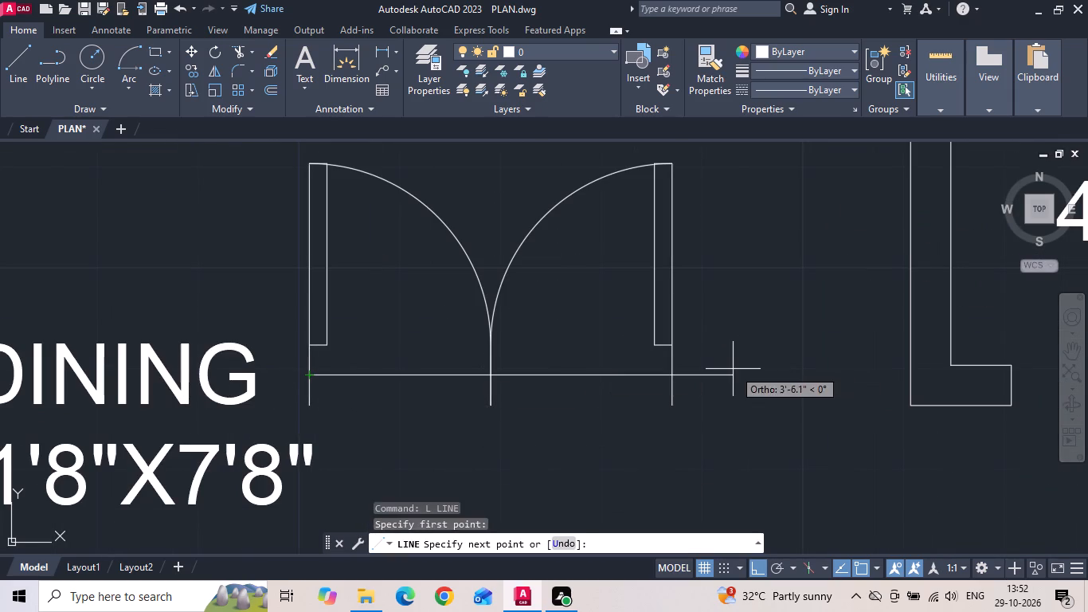
click(733, 369)
key(Escape)
Trim the lower halves of the door's jamb lines at the guide line and erase the guide line.
text(TT)
key(space)
drag(688, 388, 652, 398)
key(Escape)
text(TR)
key(space)
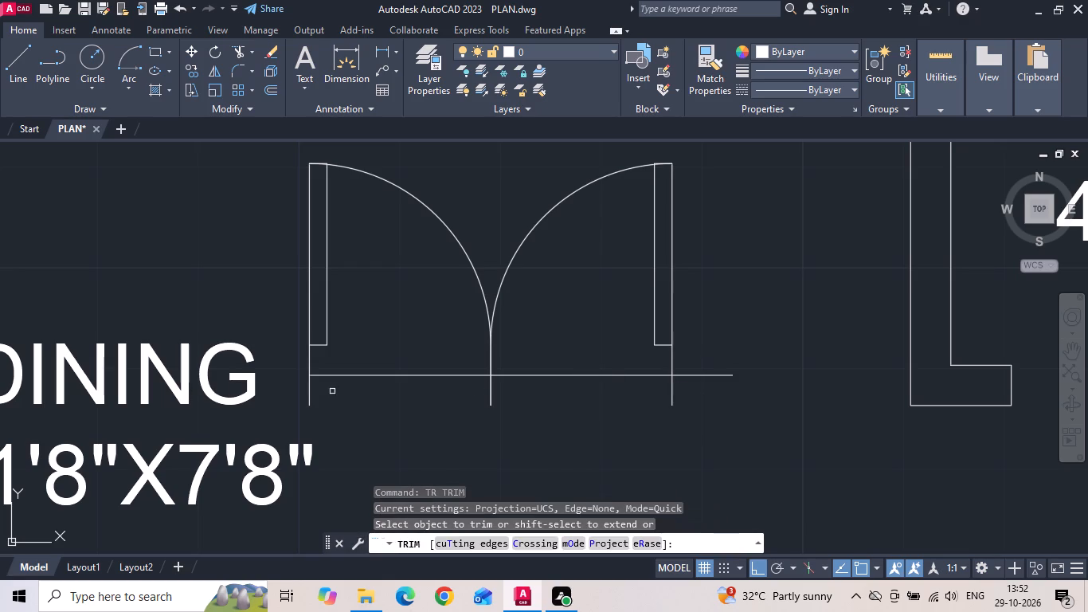
drag(285, 394, 709, 341)
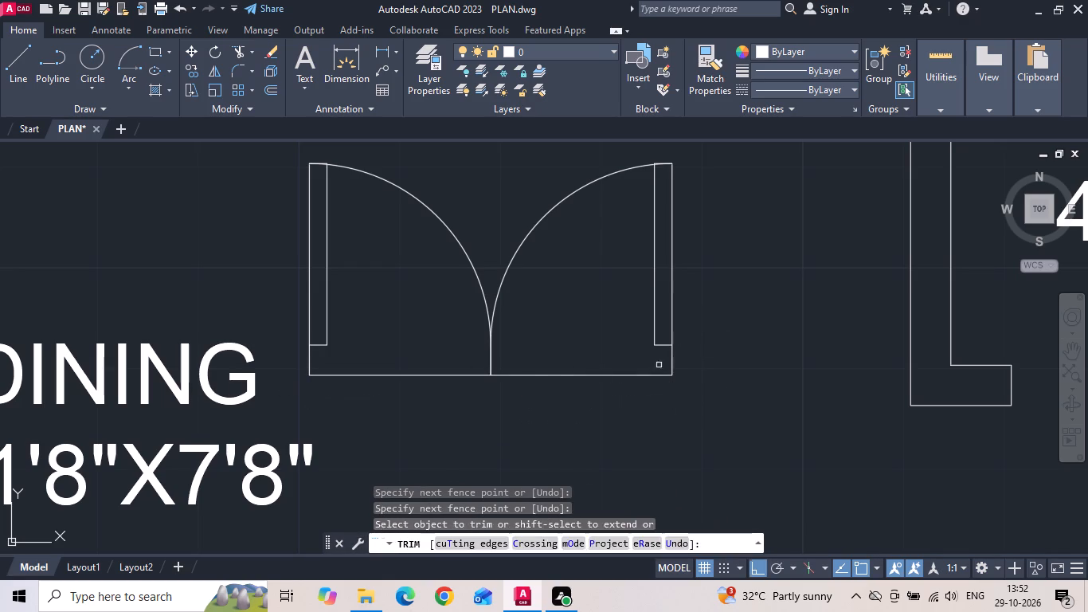
key(Escape)
drag(562, 382, 556, 368)
click(554, 361)
key(Delete)
Move the whole double door so its lower-left jamb endpoint sits on the outer wall corner of the POOJA room's opening.
scroll(648, 349, down, 1)
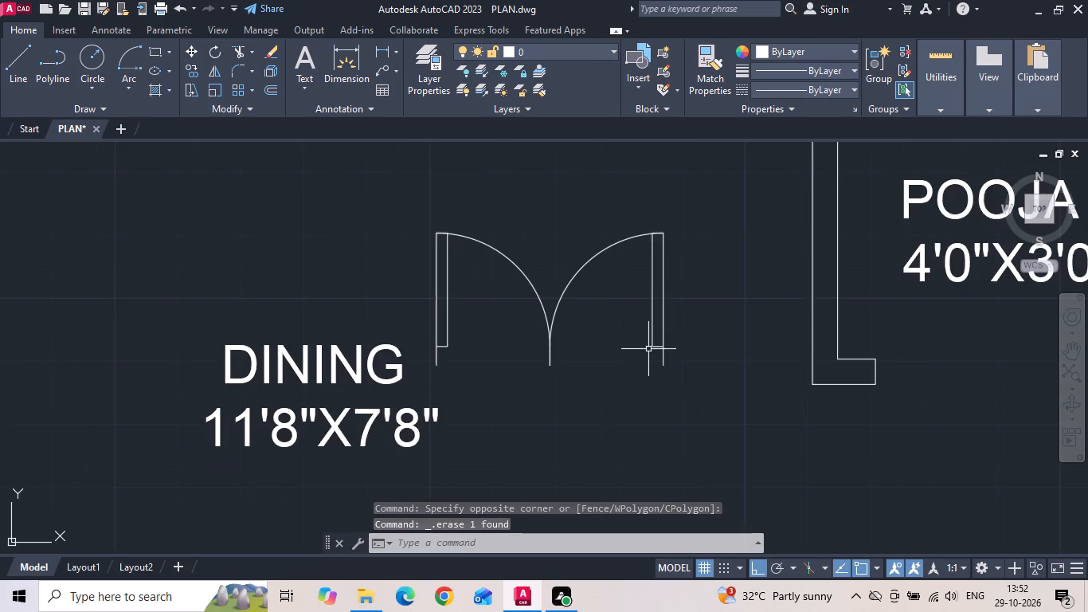
drag(686, 218, 604, 298)
click(429, 390)
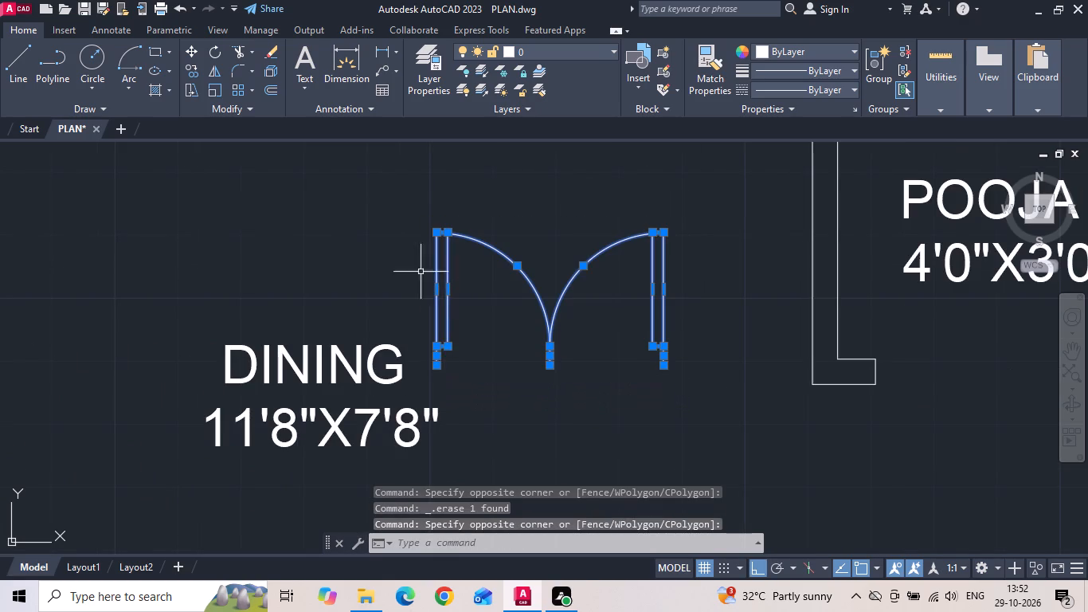
right_click(408, 261)
click(423, 318)
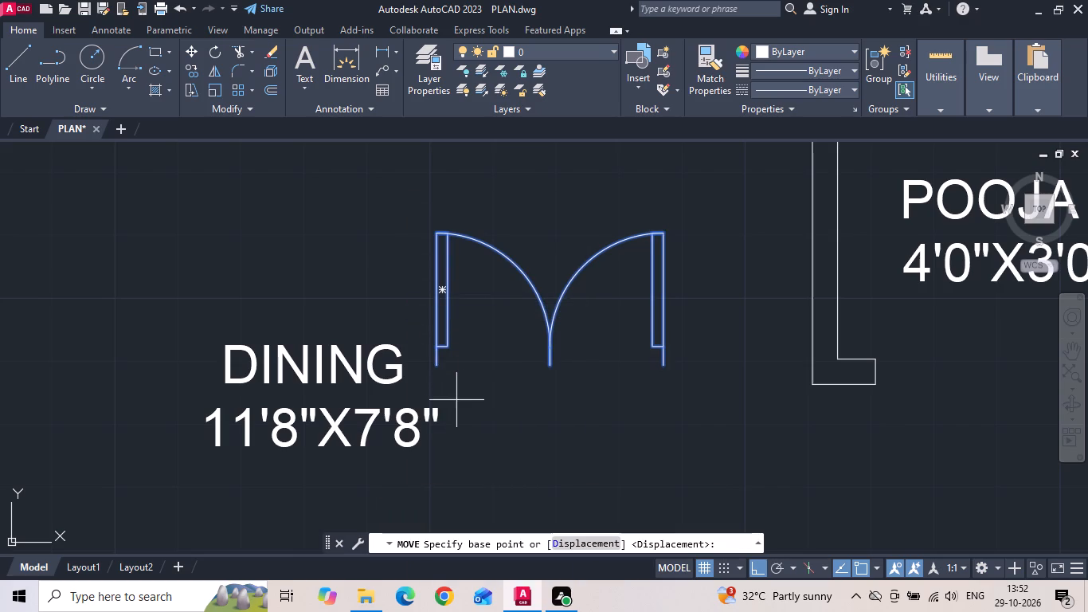
click(436, 367)
scroll(437, 367, down, 1)
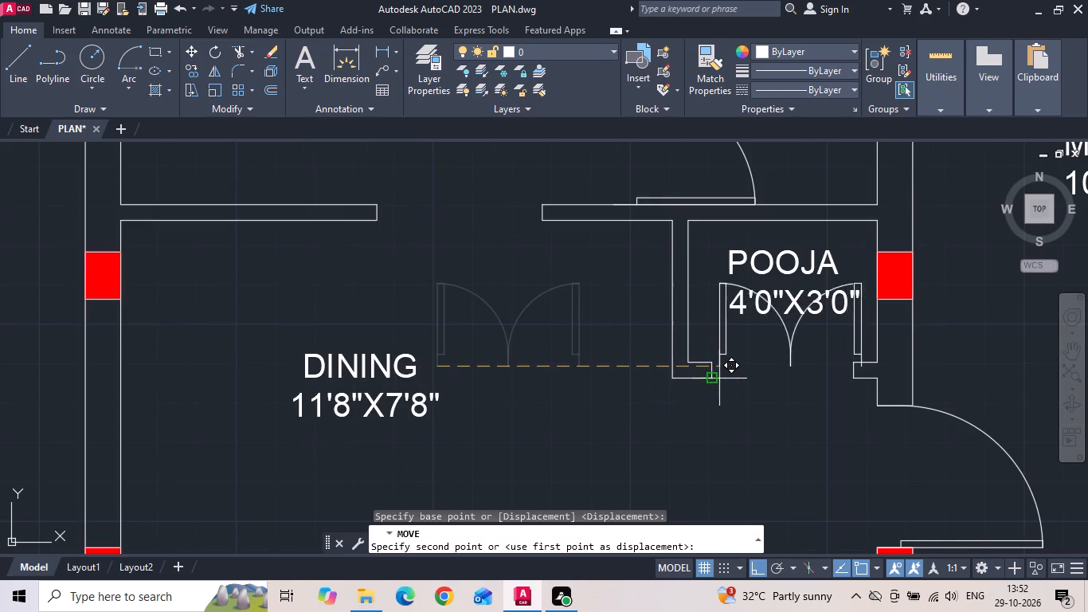
click(713, 383)
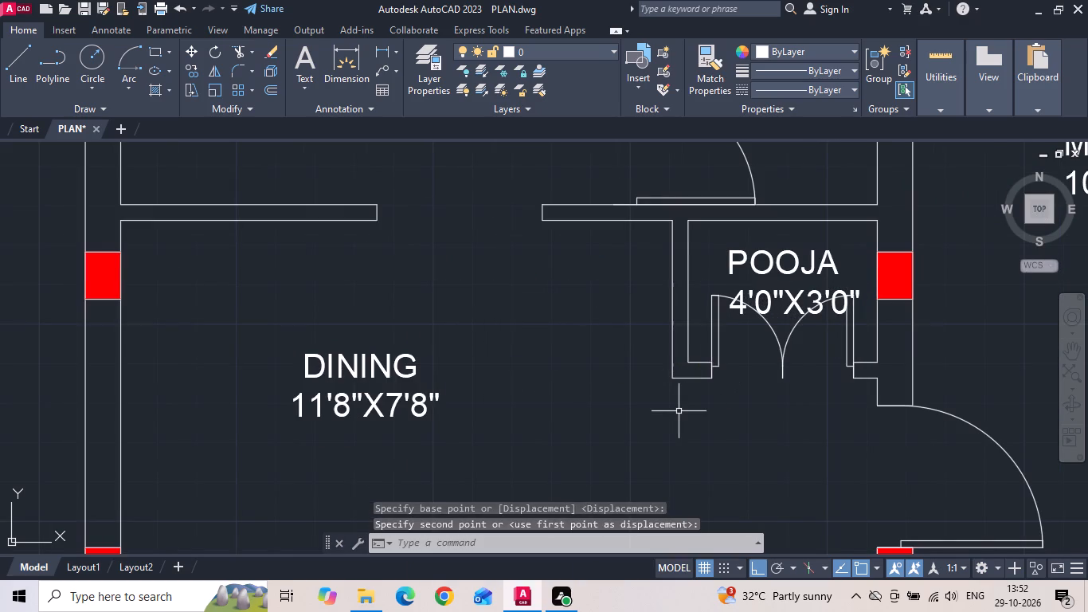
Save the floor plan drawing.
key(ctrl+s)
key(ctrl+s)
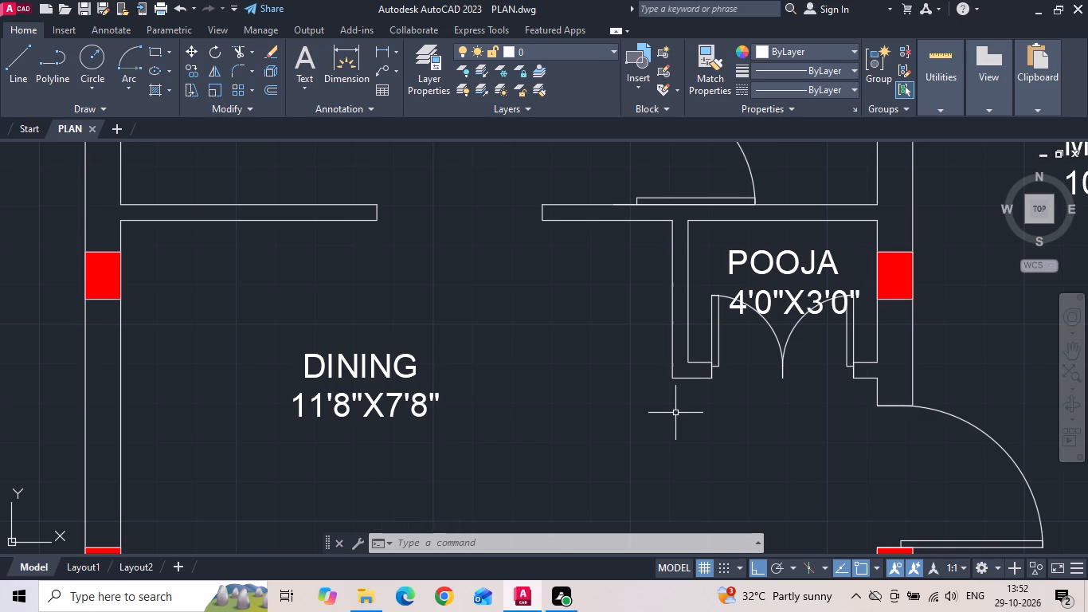
scroll(586, 386, down, 1)
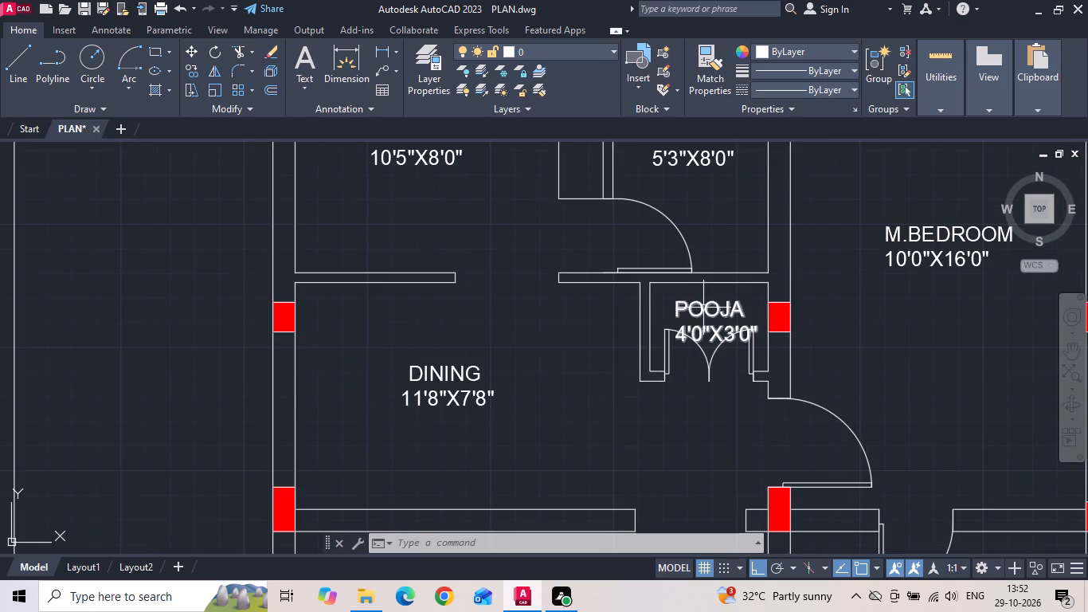
click(703, 307)
key(Escape)
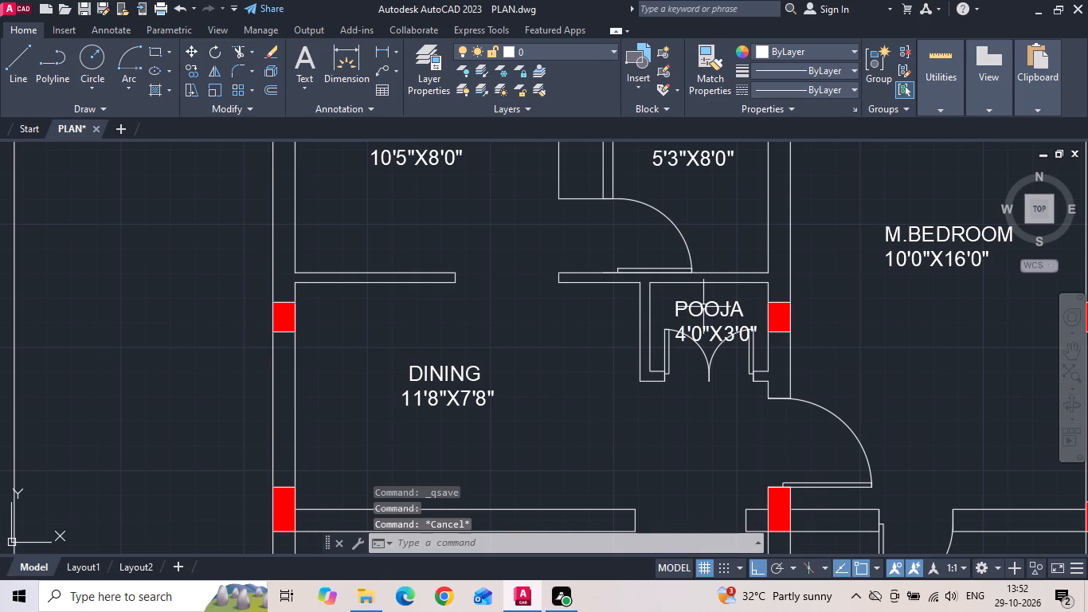
key(ctrl+s)
key(ctrl+s)
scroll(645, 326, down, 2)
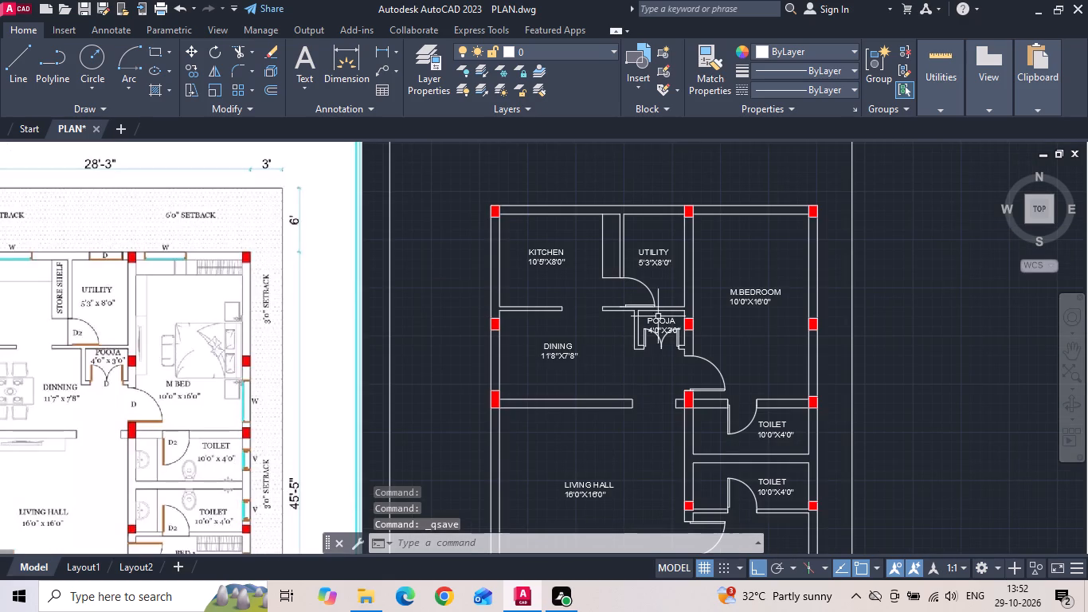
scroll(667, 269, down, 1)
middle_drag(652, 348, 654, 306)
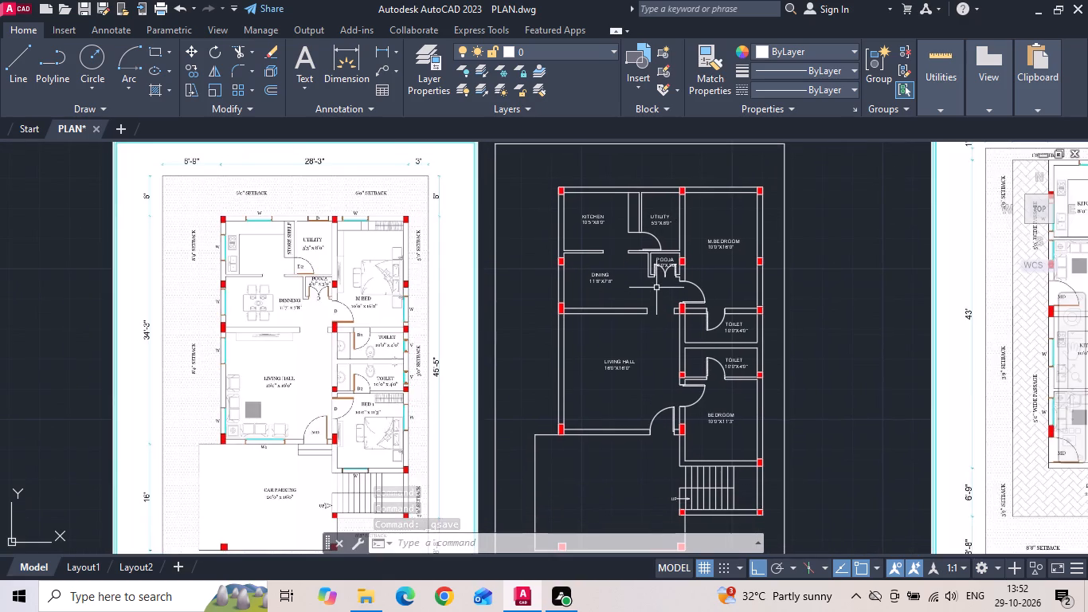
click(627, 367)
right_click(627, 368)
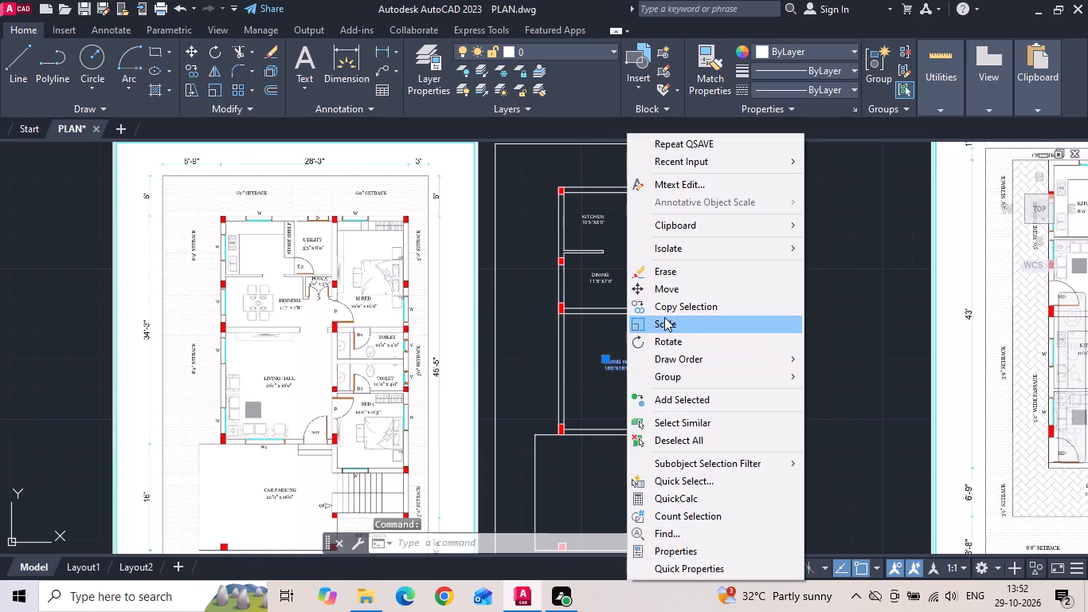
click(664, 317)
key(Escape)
Copy the LIVING HALL 16'0"X16'0" label straight down into the car parking area.
click(611, 370)
right_click(611, 370)
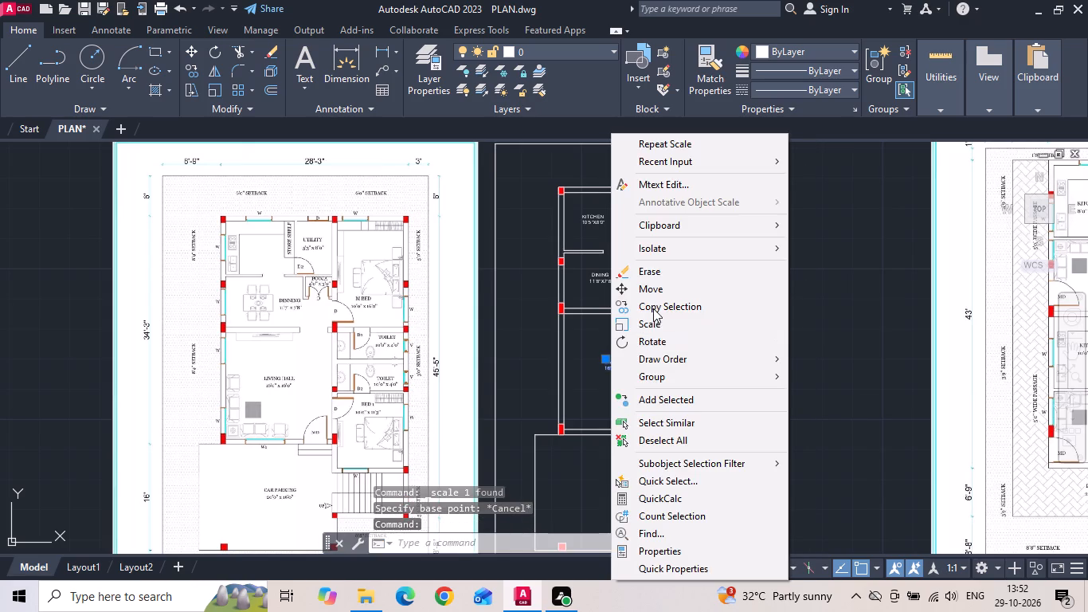
click(653, 308)
middle_drag(617, 395, 609, 315)
drag(624, 280, 624, 324)
scroll(620, 409, up, 2)
click(620, 410)
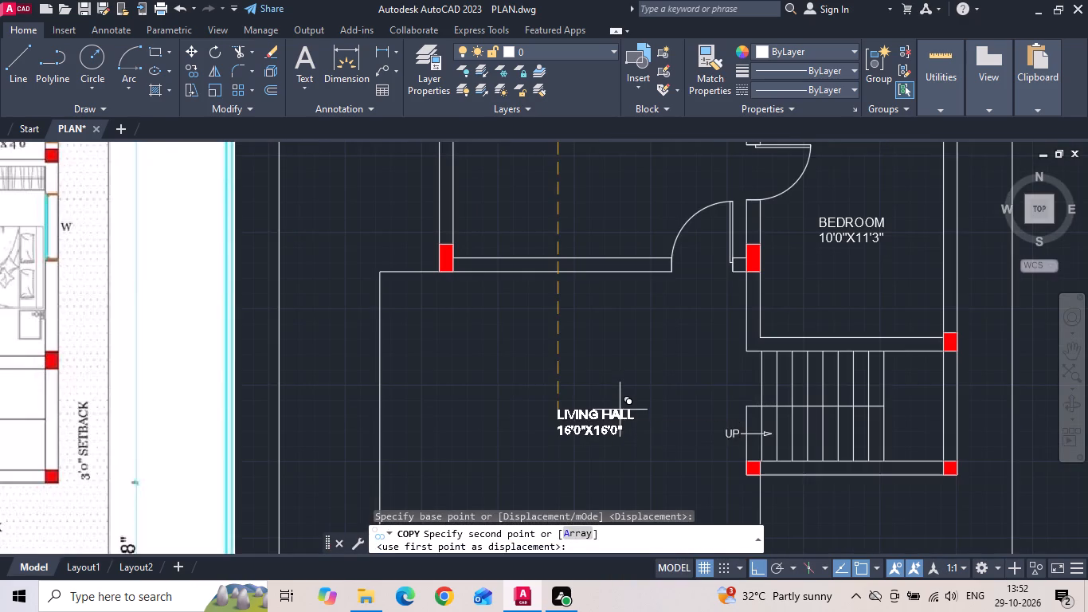
scroll(632, 375, down, 1)
key(Escape)
middle_drag(585, 405, 632, 391)
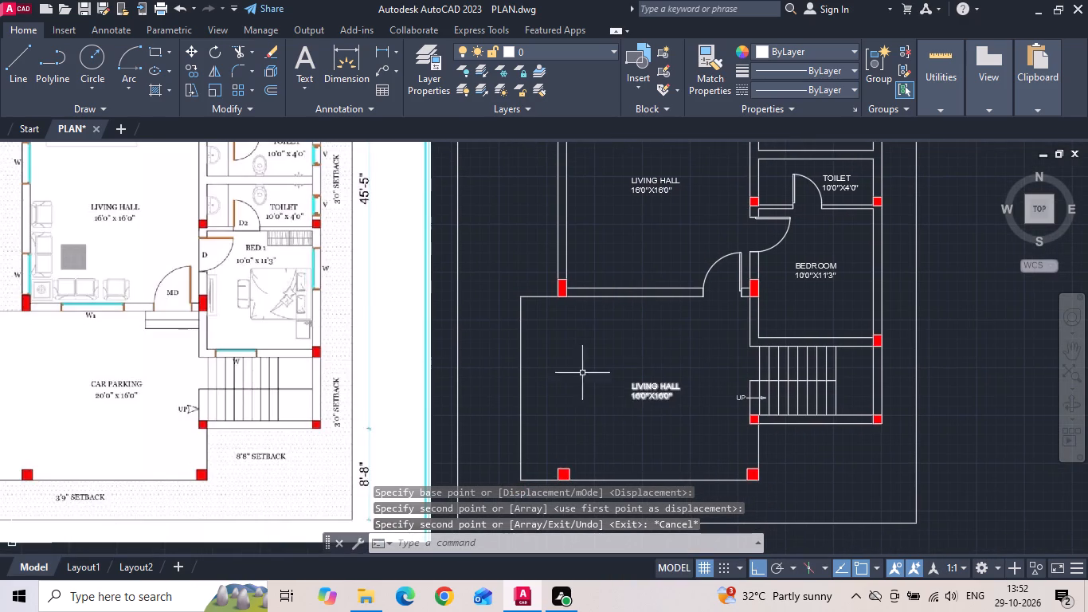
Add a horizontal linear dimension across the car parking area's full width, just above its lower columns.
click(379, 51)
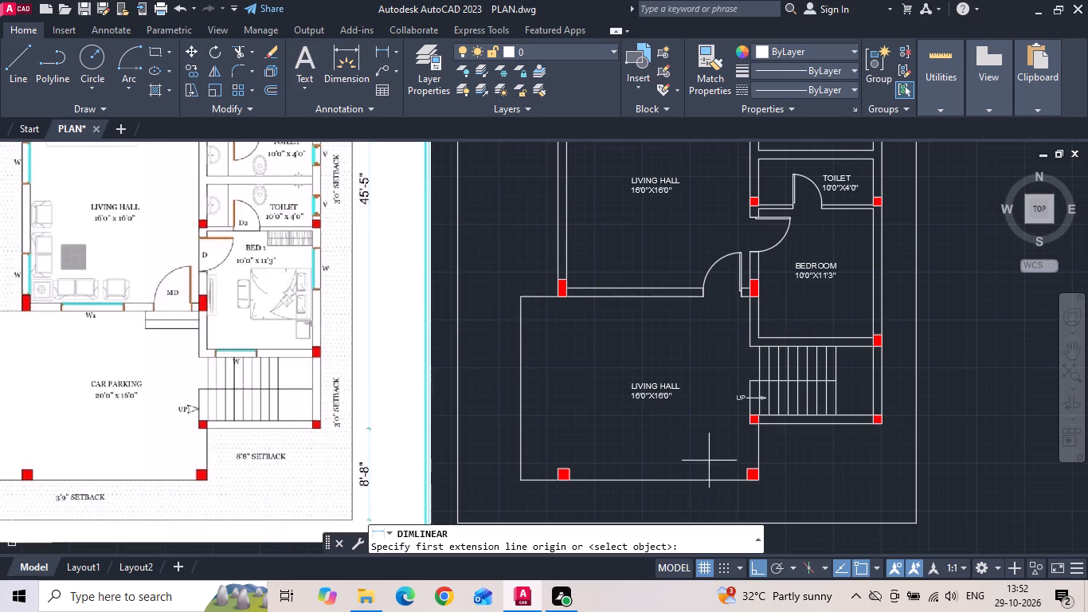
scroll(710, 457, up, 1)
click(782, 441)
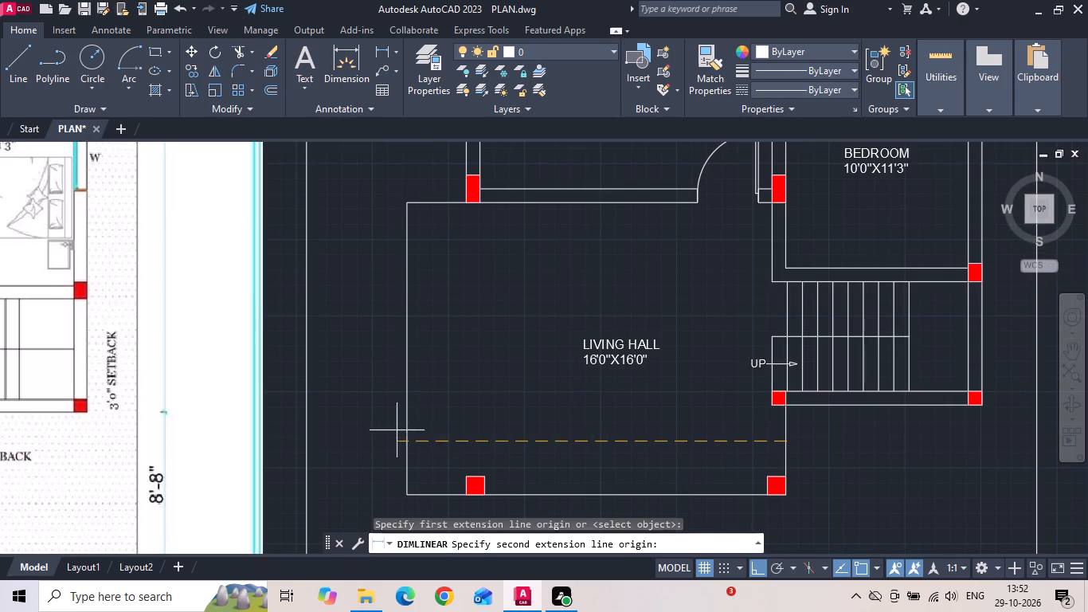
drag(405, 439, 414, 449)
click(501, 462)
Add a horizontal linear dimension between the car parking area's left edge and the plot boundary.
scroll(575, 413, down, 1)
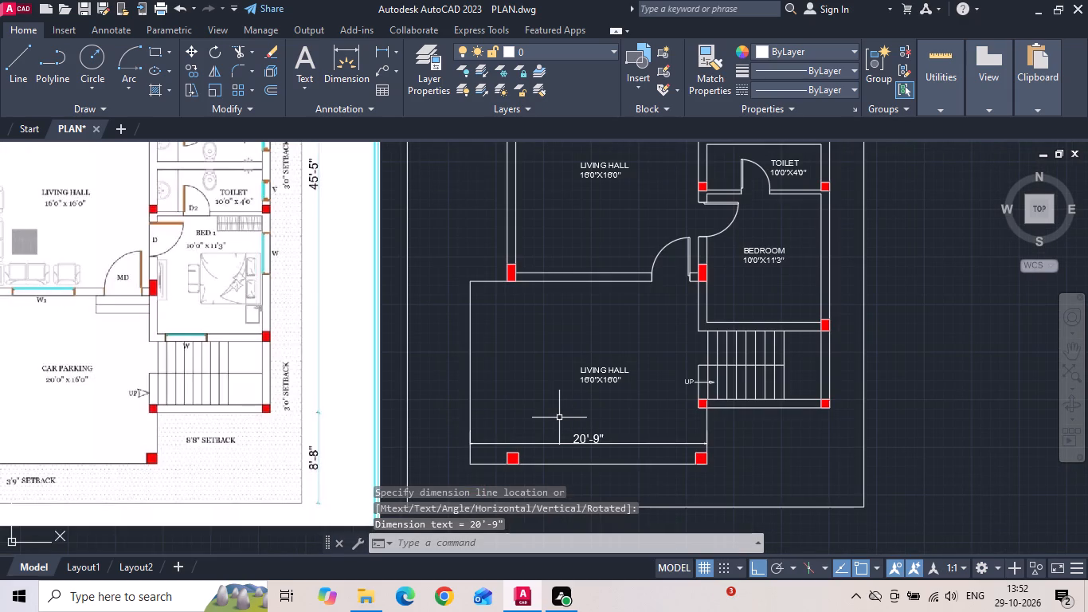
scroll(566, 406, down, 1)
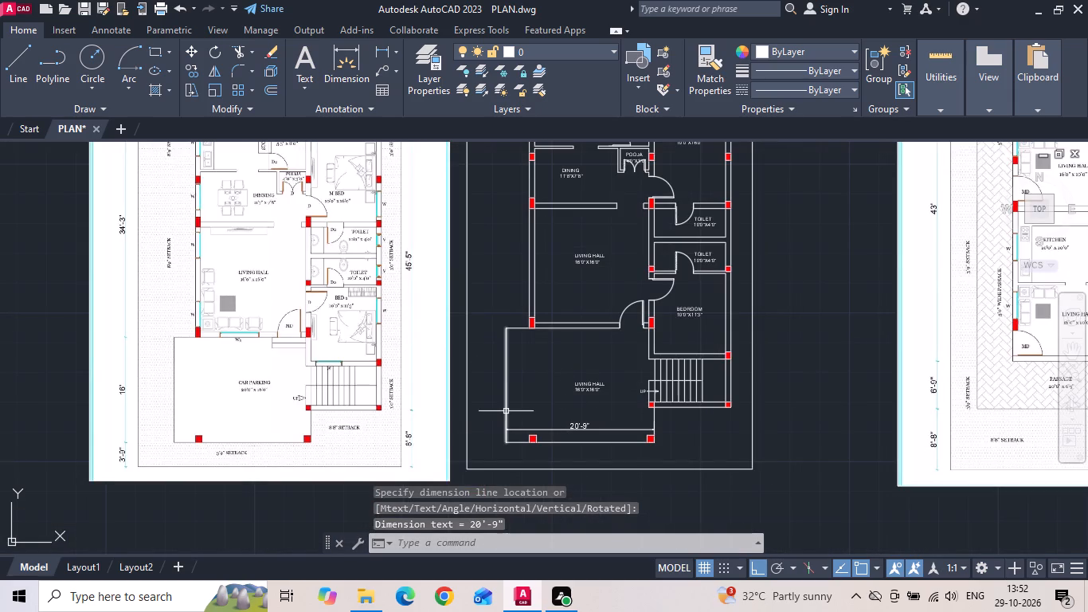
scroll(489, 421, up, 1)
key(space)
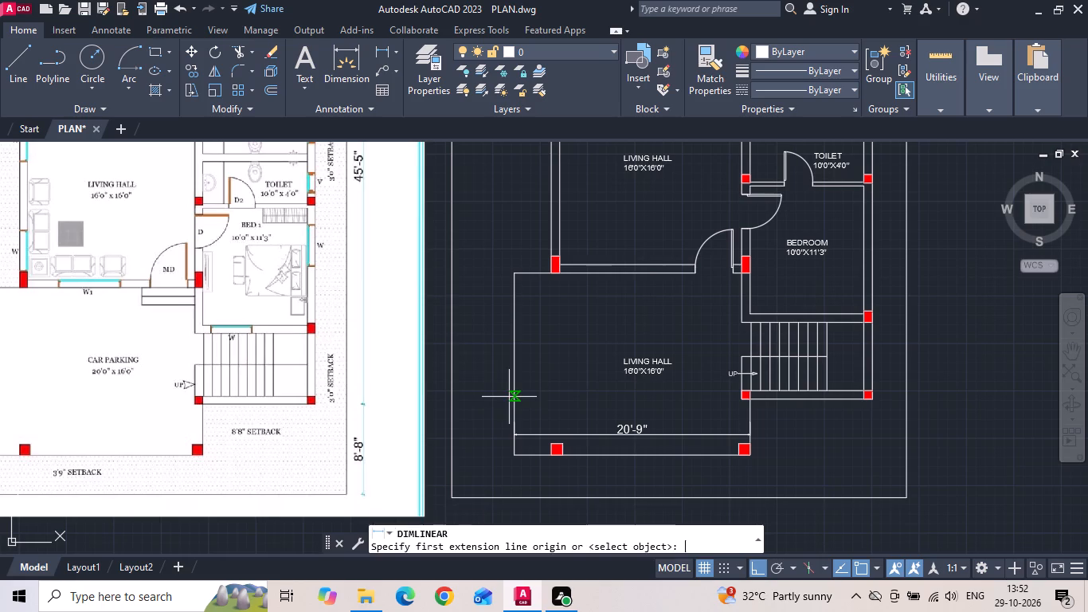
click(510, 394)
click(454, 398)
click(484, 406)
scroll(574, 393, down, 1)
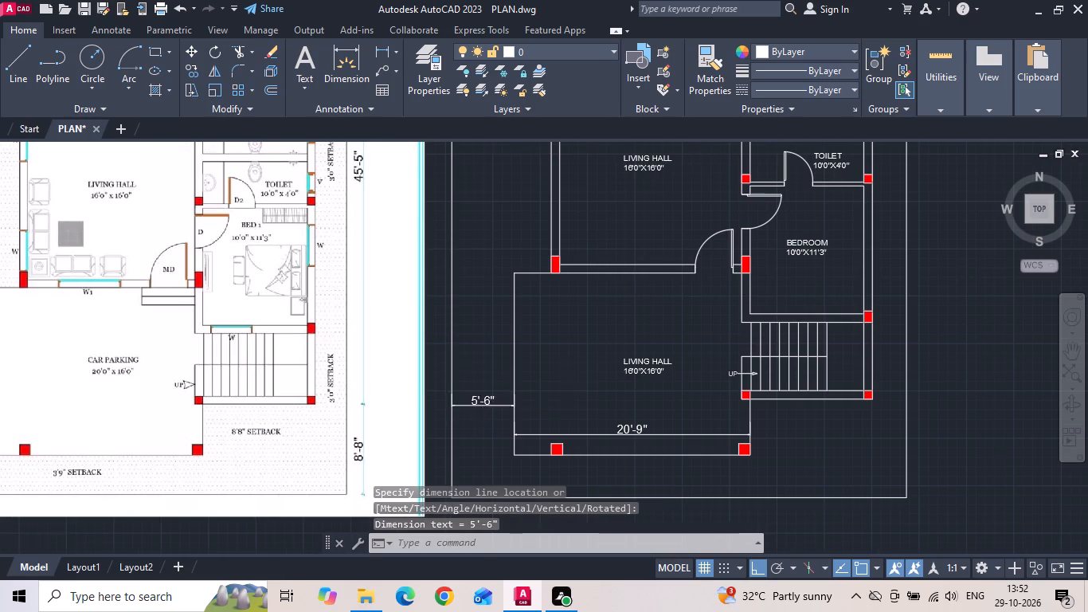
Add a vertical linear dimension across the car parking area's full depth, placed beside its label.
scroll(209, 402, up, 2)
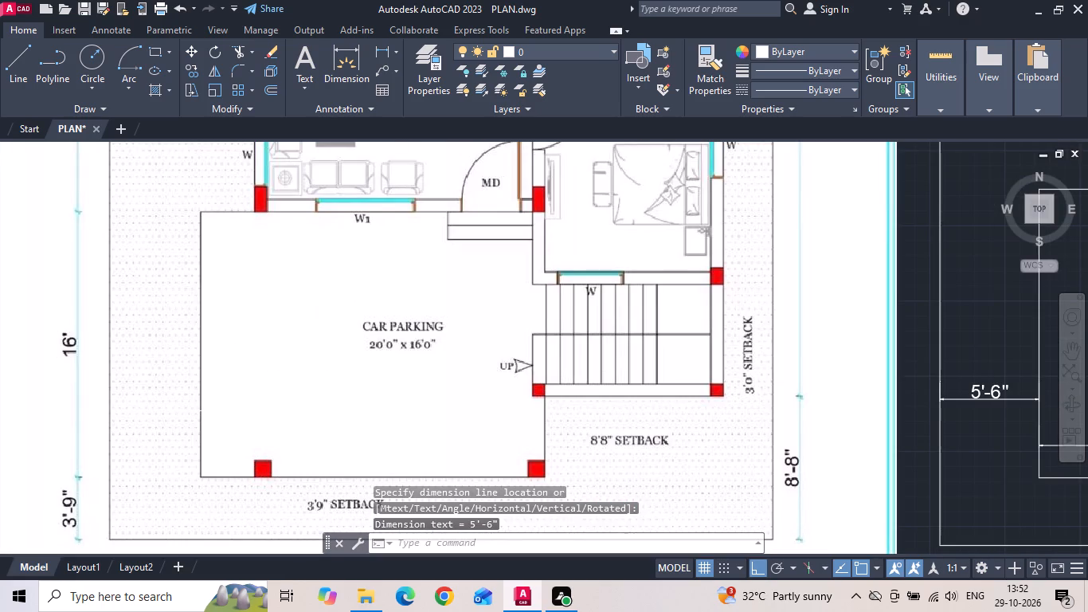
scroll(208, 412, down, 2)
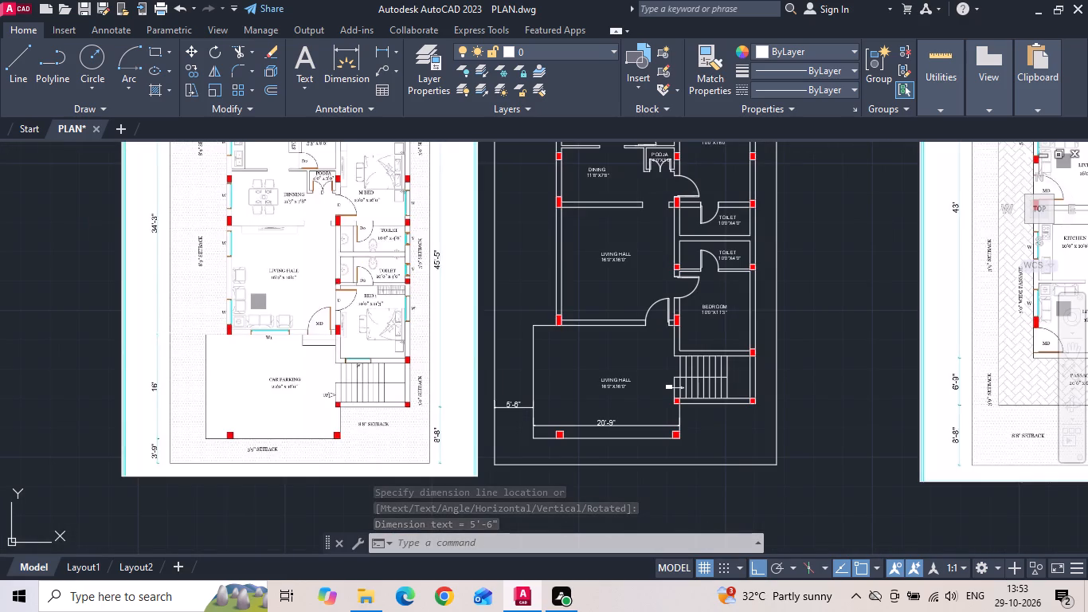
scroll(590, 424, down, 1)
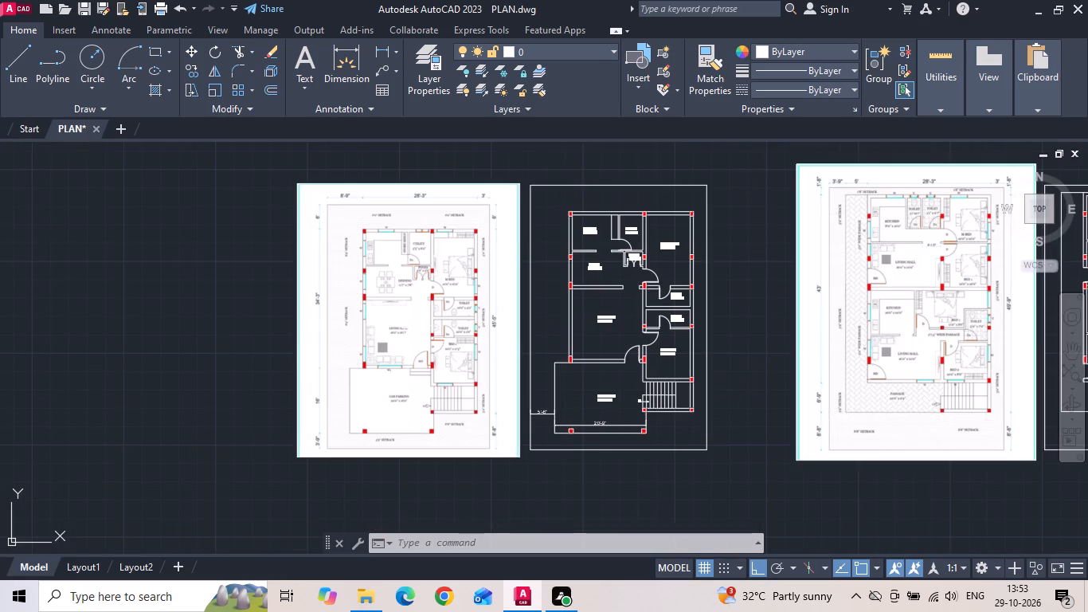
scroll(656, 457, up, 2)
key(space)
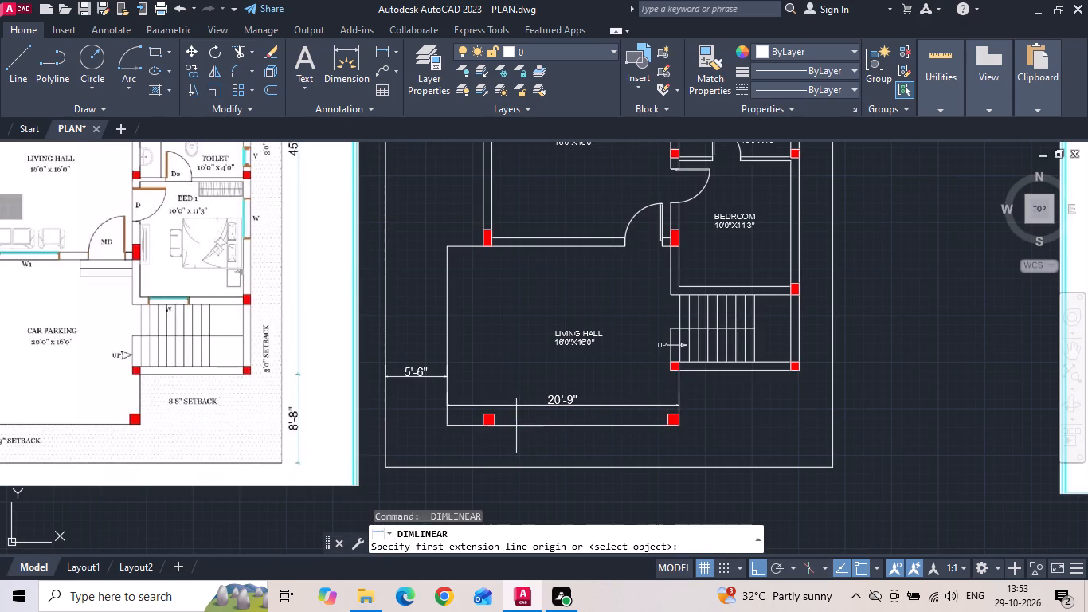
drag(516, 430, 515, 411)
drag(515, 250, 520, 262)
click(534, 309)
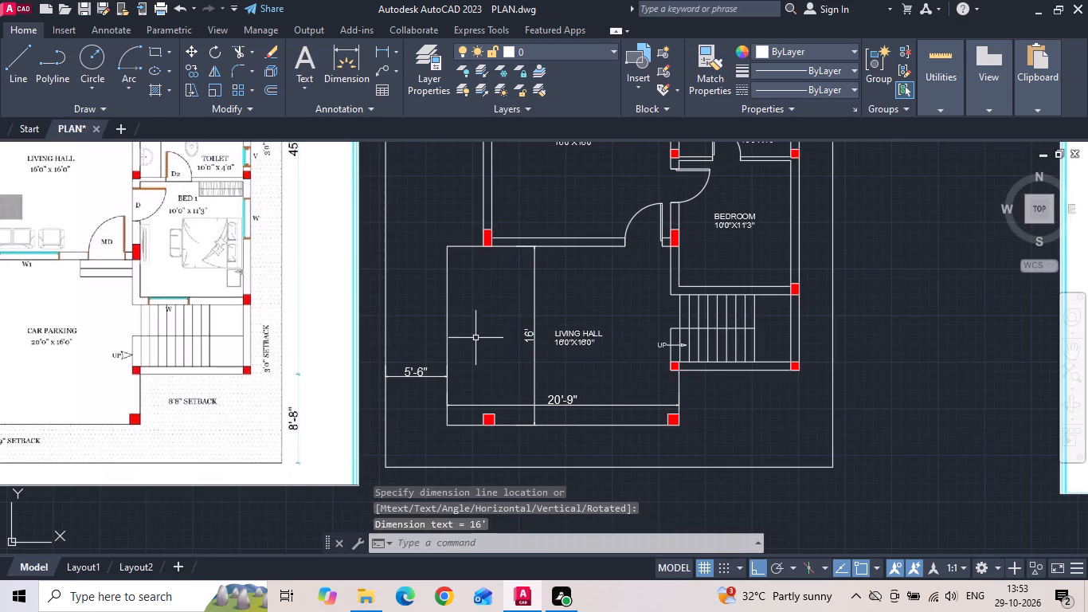
Move the car parking area's left edge line 9" to the right, into the area.
click(462, 331)
click(432, 316)
right_click(432, 316)
click(463, 294)
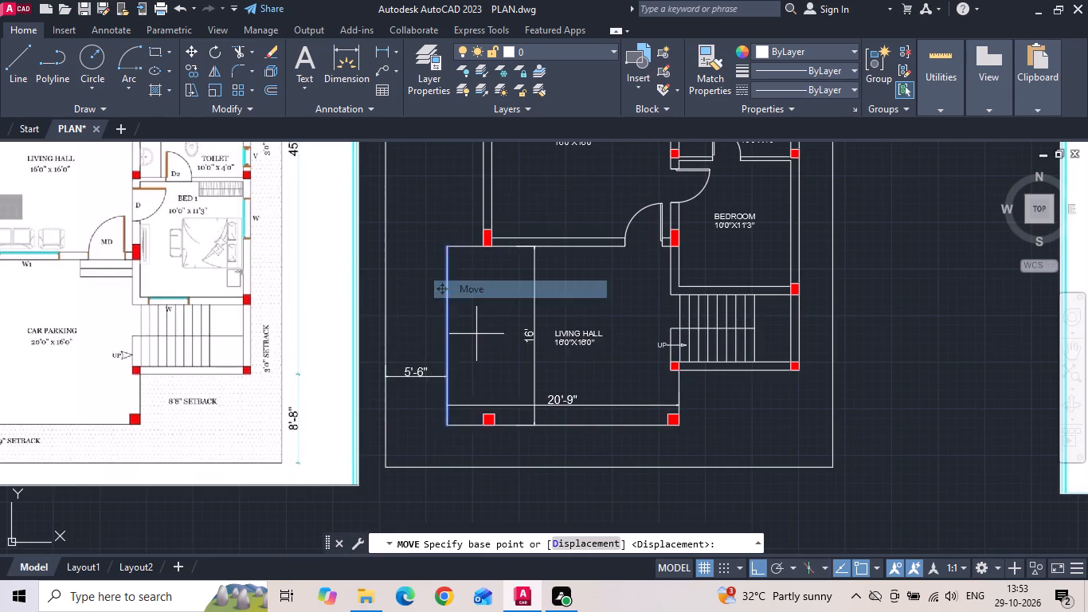
scroll(477, 335, up, 2)
drag(479, 337, 501, 342)
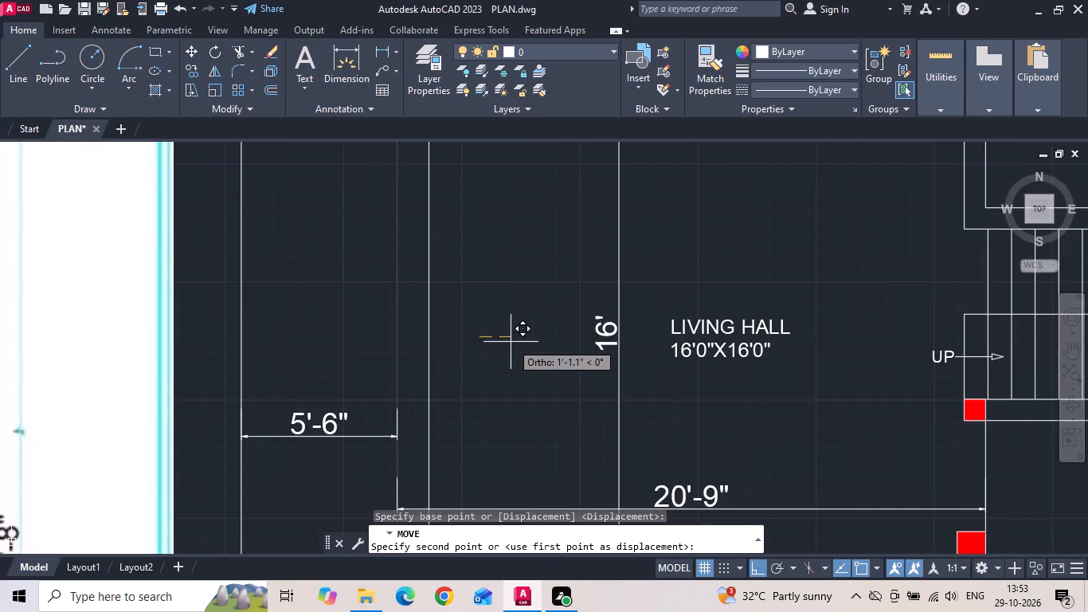
text(9)
key(space)
Fillet the moved left edge line with the car parking area's top and bottom lines at zero radius to close both corners.
scroll(515, 348, down, 2)
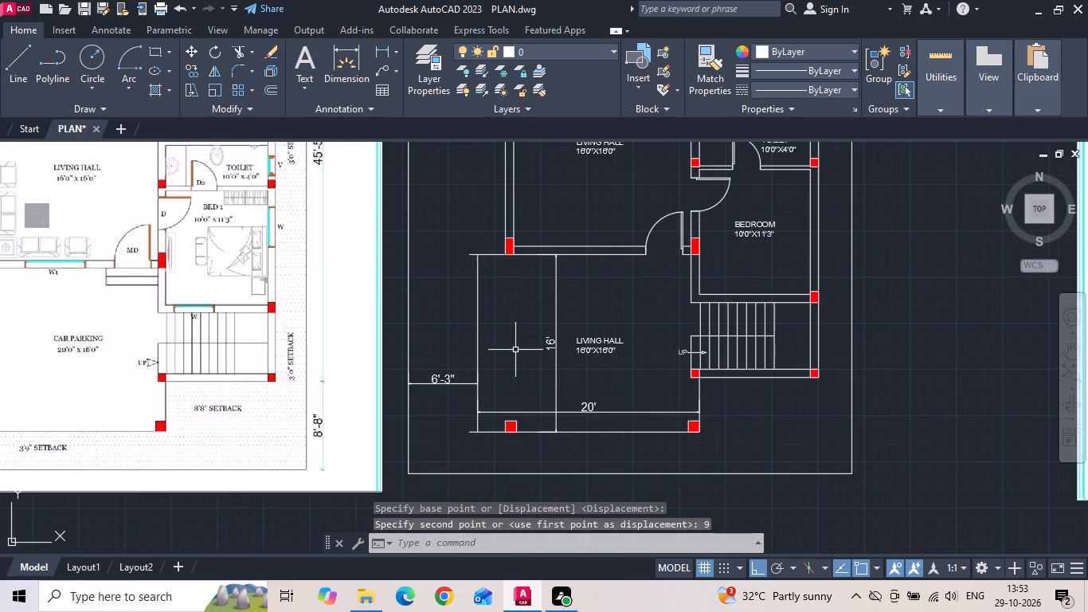
scroll(515, 350, down, 1)
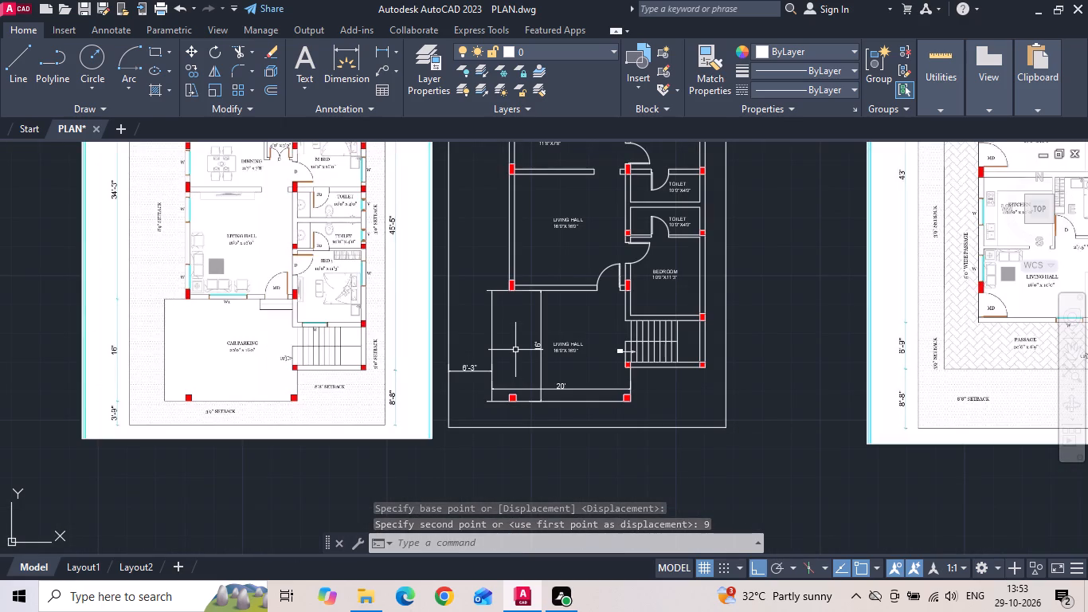
key(Escape)
key(f)
key(space)
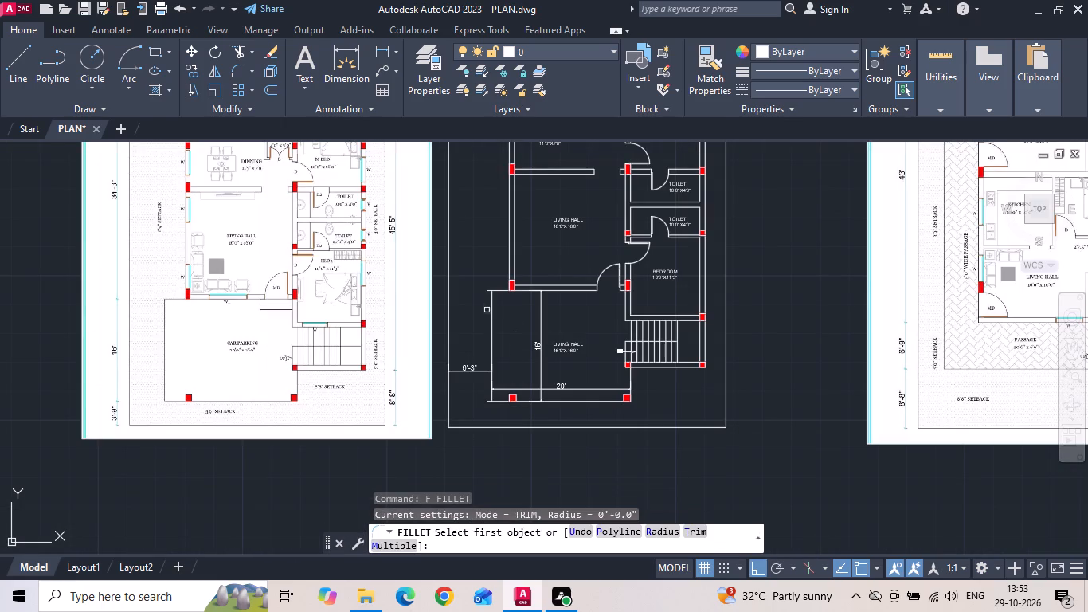
click(499, 288)
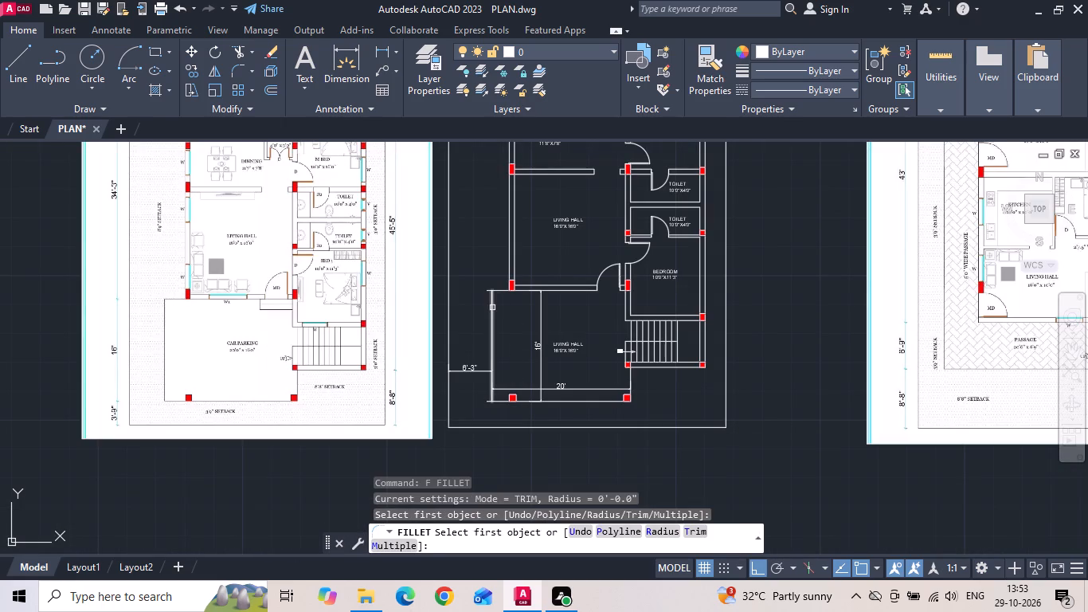
click(492, 308)
click(499, 289)
key(space)
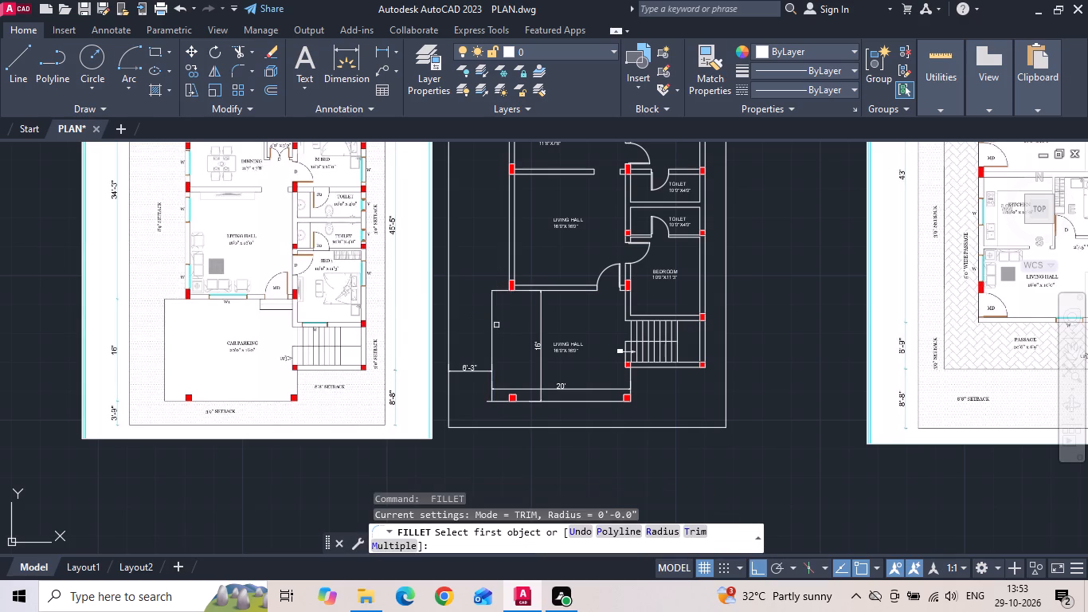
click(492, 343)
scroll(508, 419, up, 1)
click(492, 390)
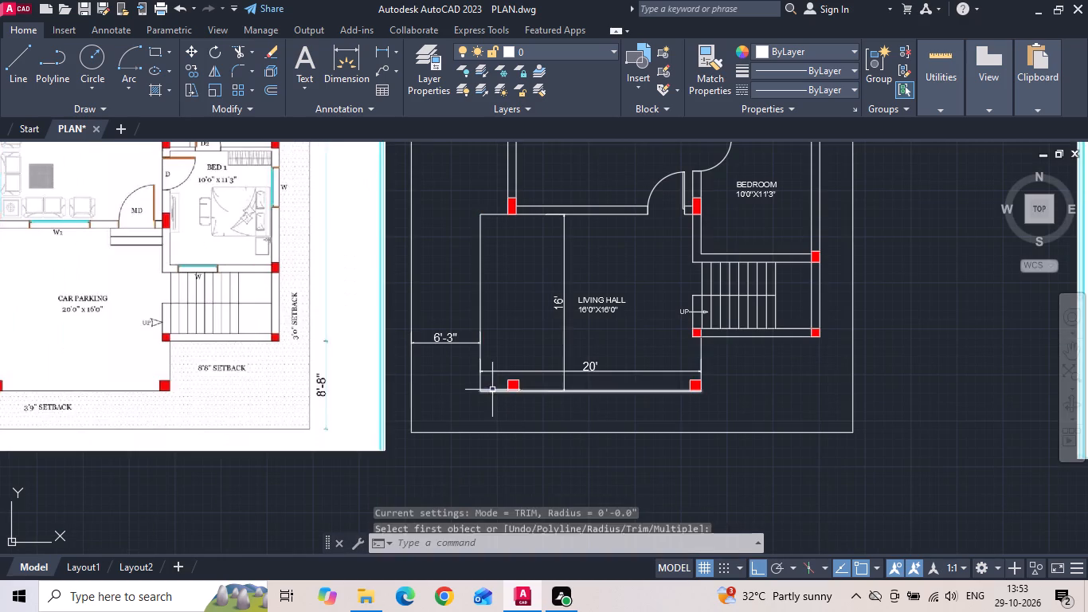
key(Escape)
Change the copied LIVING HALL label in the parking area to CAR PARKING with 20'0"X16'0" indented on the second line.
double_click(607, 313)
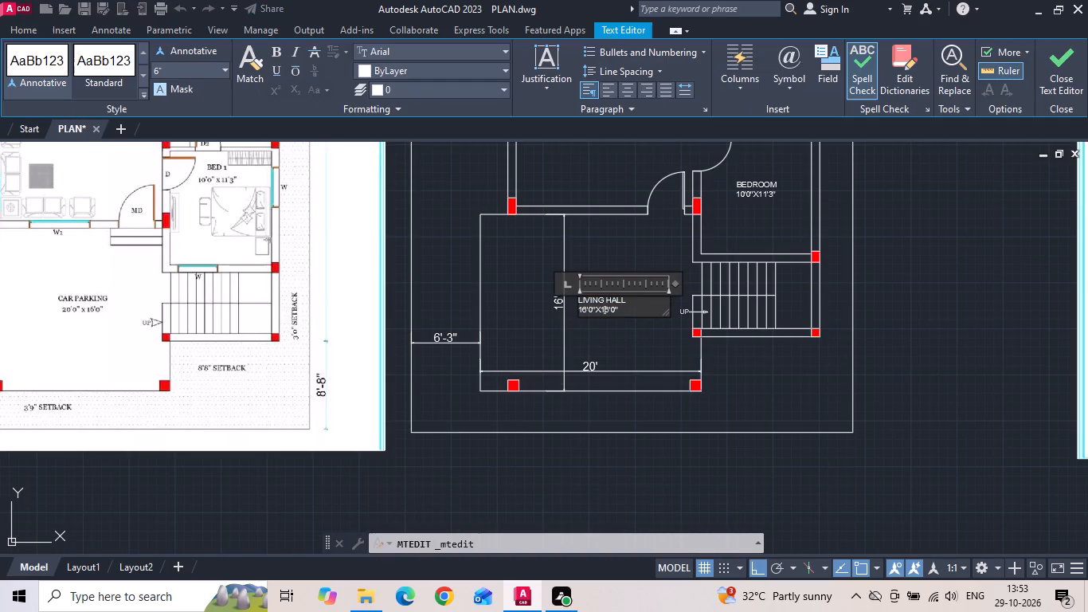
scroll(577, 304, up, 2)
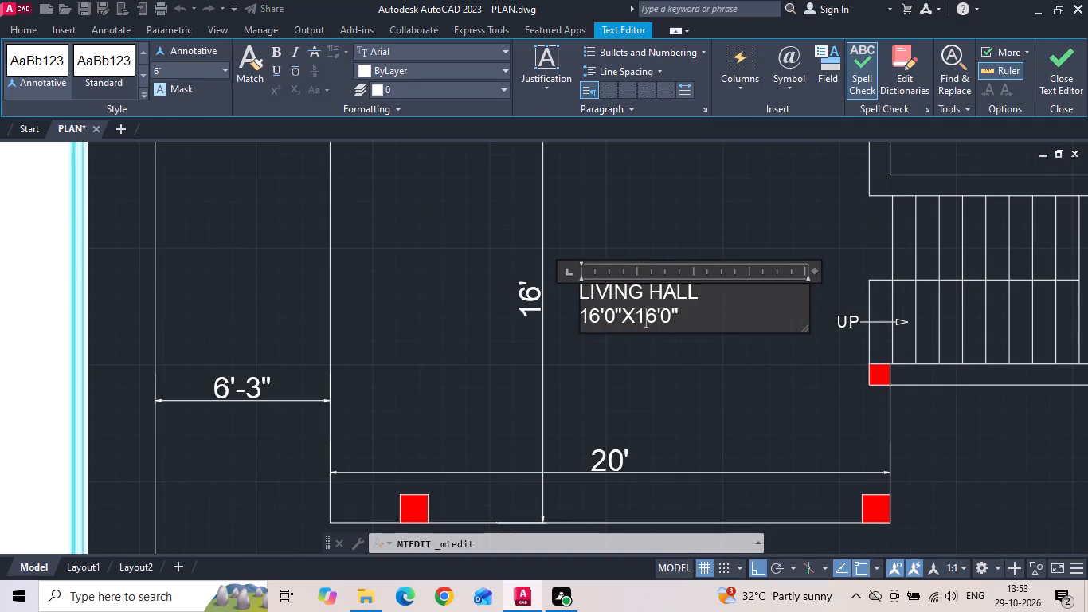
click(597, 318)
key(BackSpace)
key(BackSpace)
text(20)
drag(701, 292, 543, 292)
key(BackSpace)
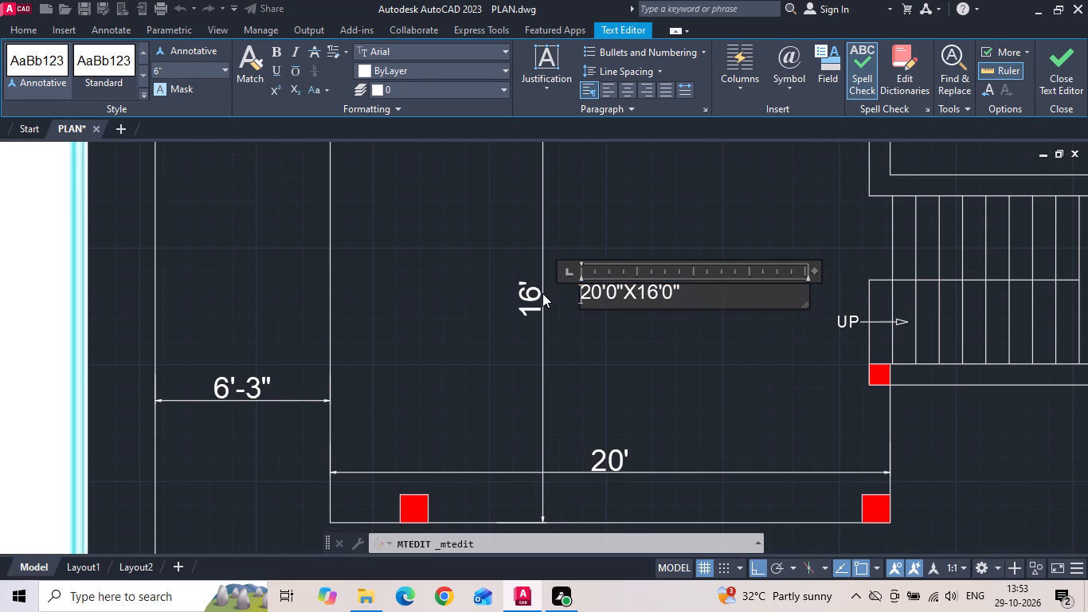
text(CAR PARKING)
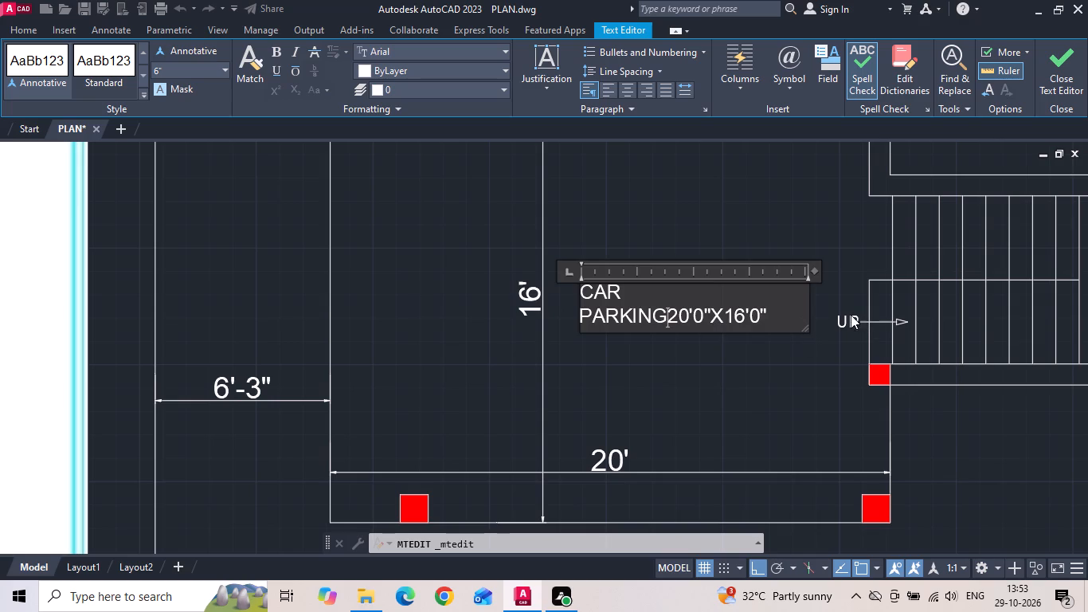
drag(809, 291, 835, 285)
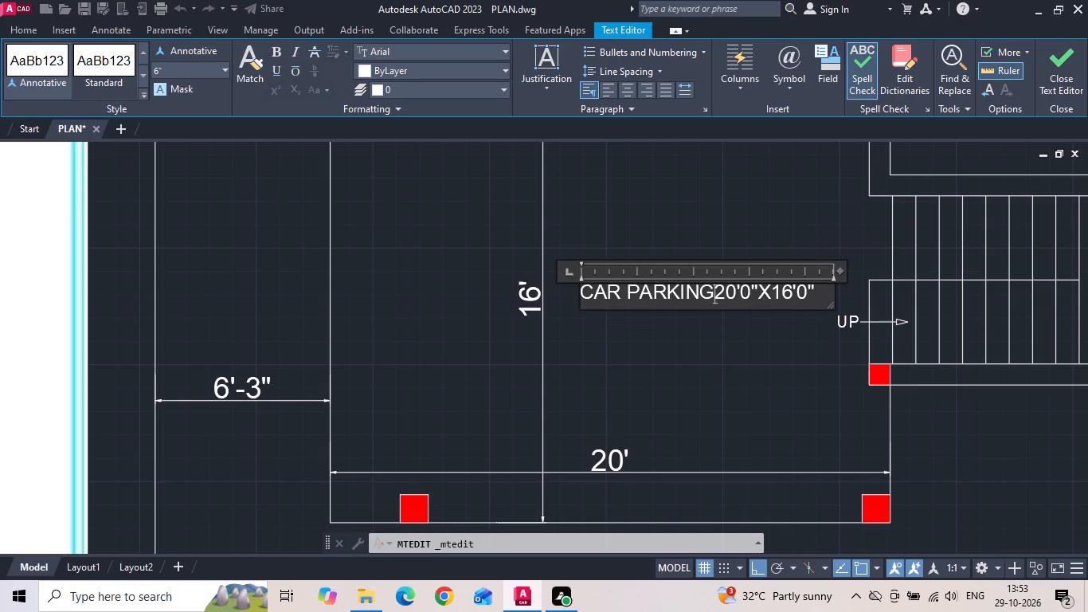
key(Return)
key(space)
key(space)
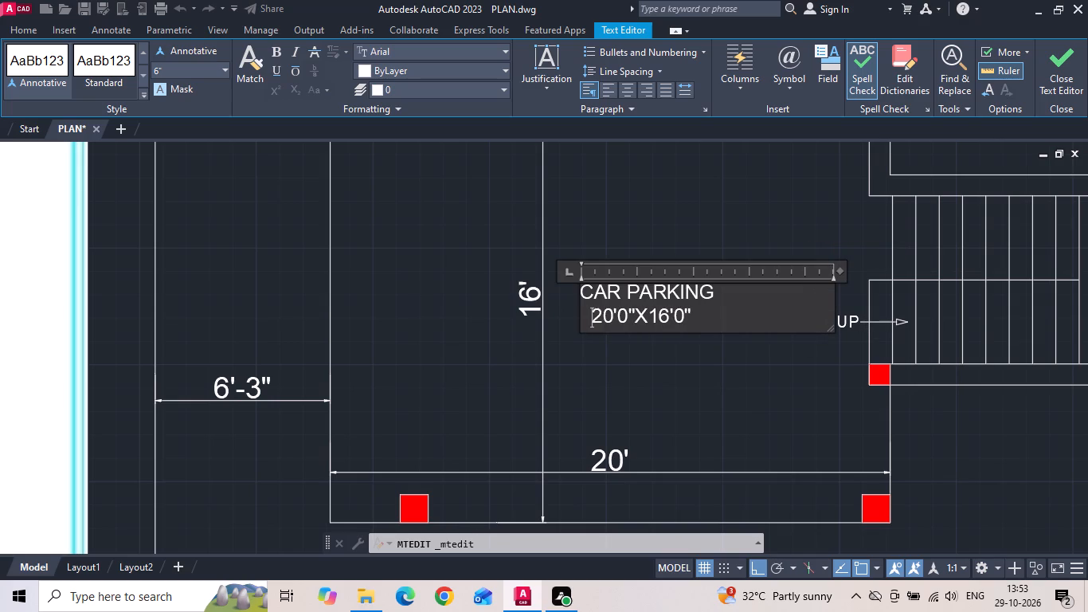
key(space)
click(674, 388)
Delete the horizontal and vertical dimensions inside the car parking area.
scroll(667, 347, down, 2)
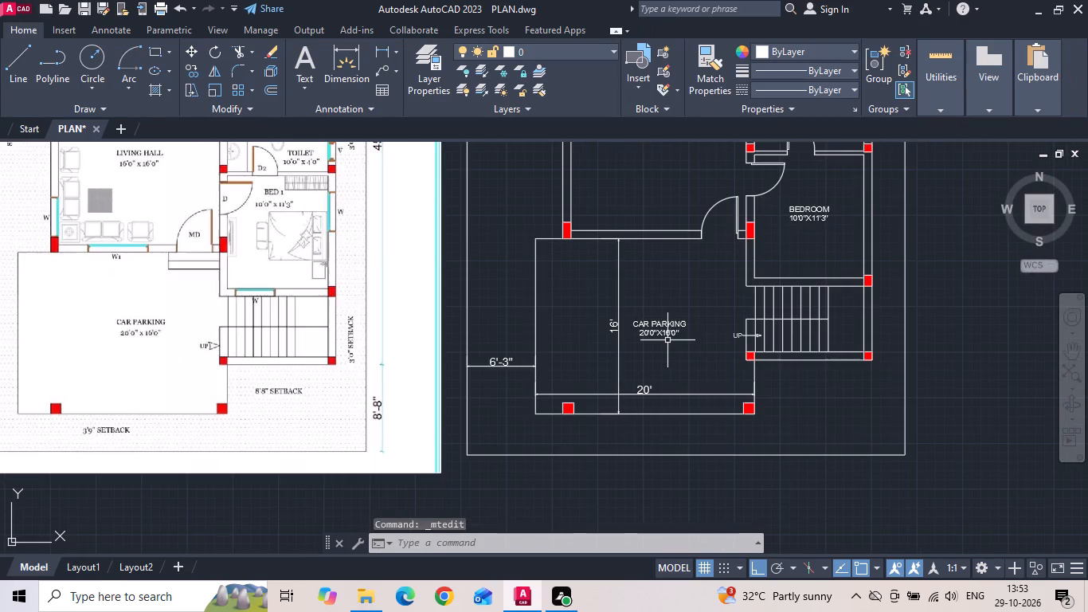
drag(623, 371, 621, 379)
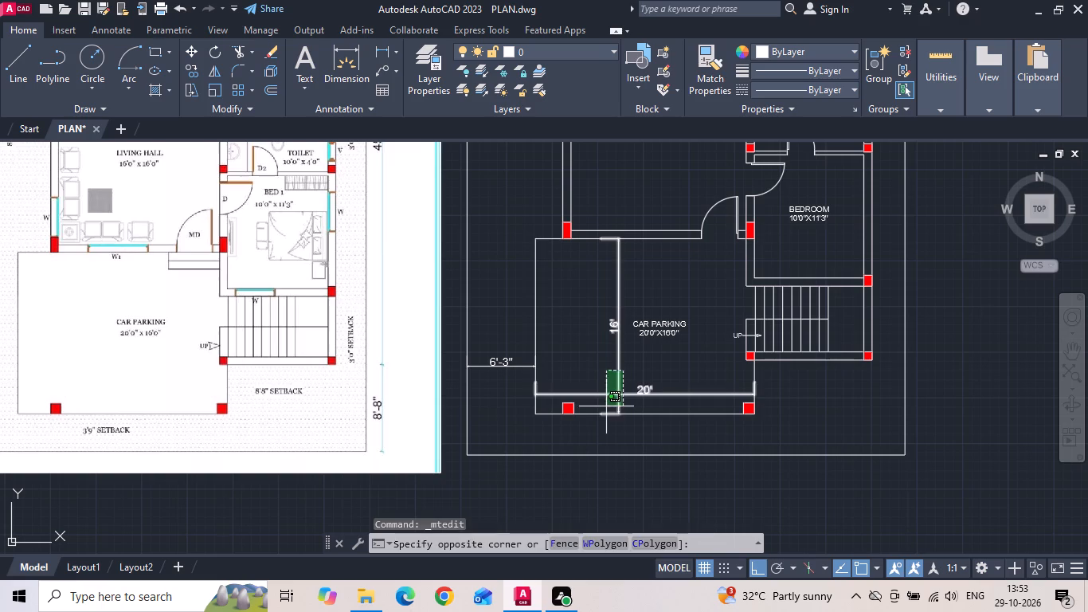
click(606, 406)
key(Delete)
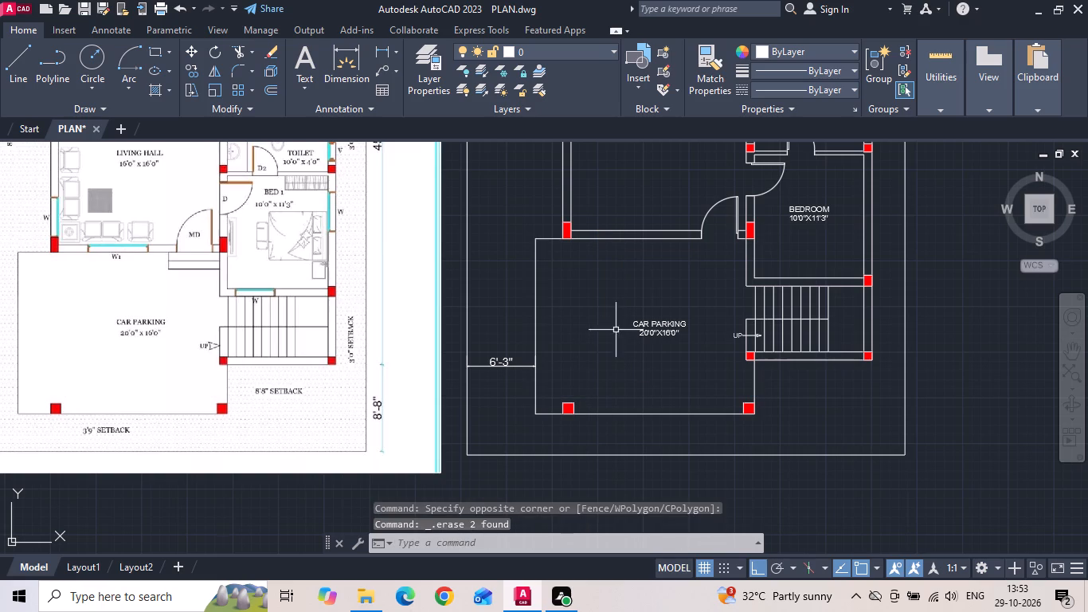
Move the CAR PARKING label slightly left to centre it in its area.
click(634, 324)
right_click(635, 324)
click(666, 296)
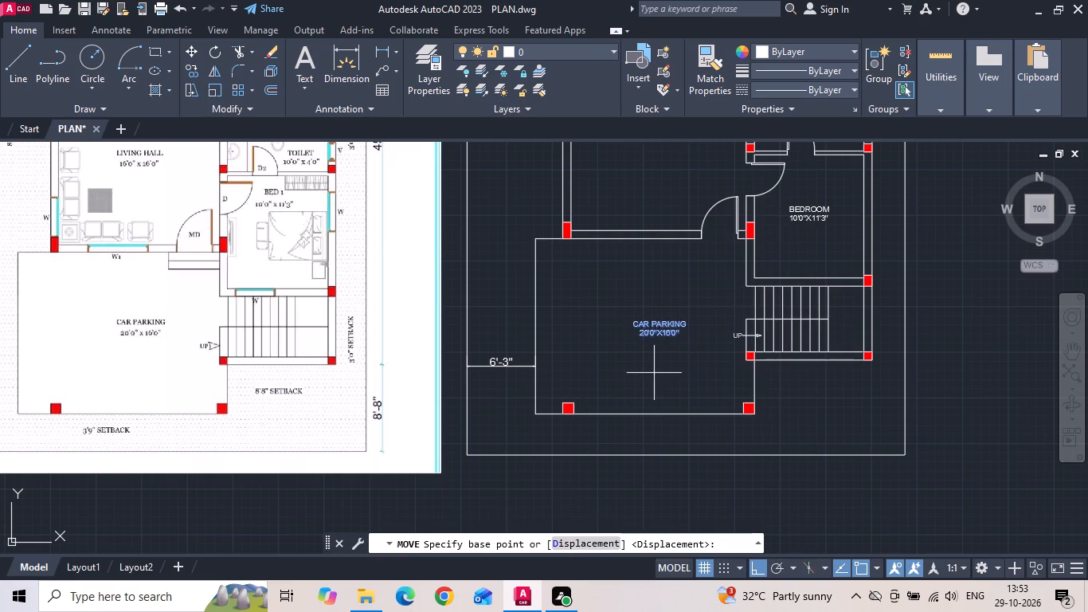
click(654, 374)
click(638, 369)
Copy the LIVING HALL label straight down into the strip between the car parking area and the plot's bottom boundary.
scroll(606, 343, down, 1)
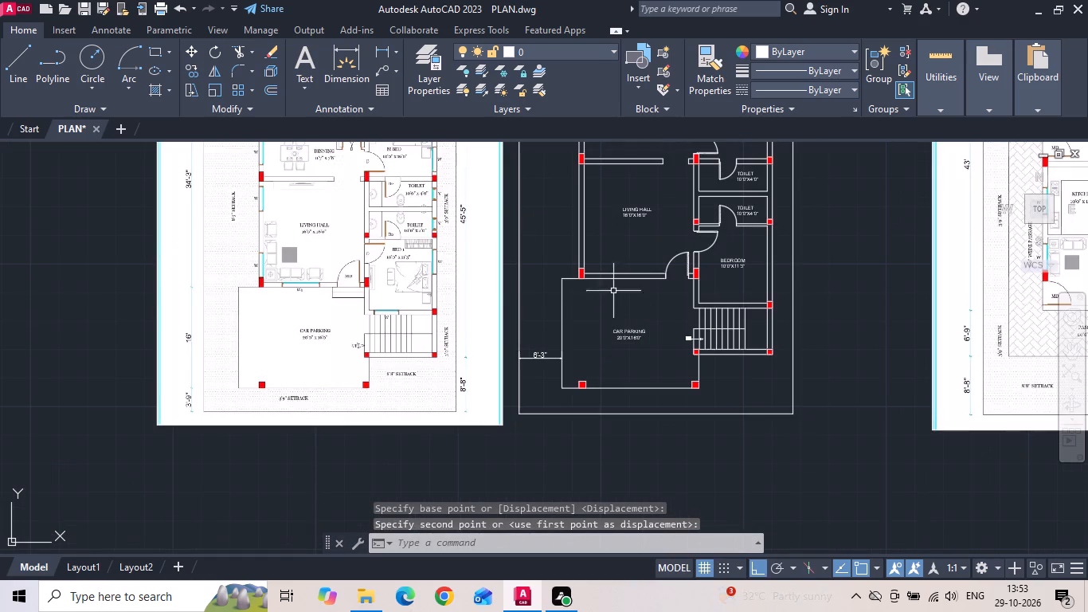
click(632, 214)
right_click(632, 214)
click(664, 308)
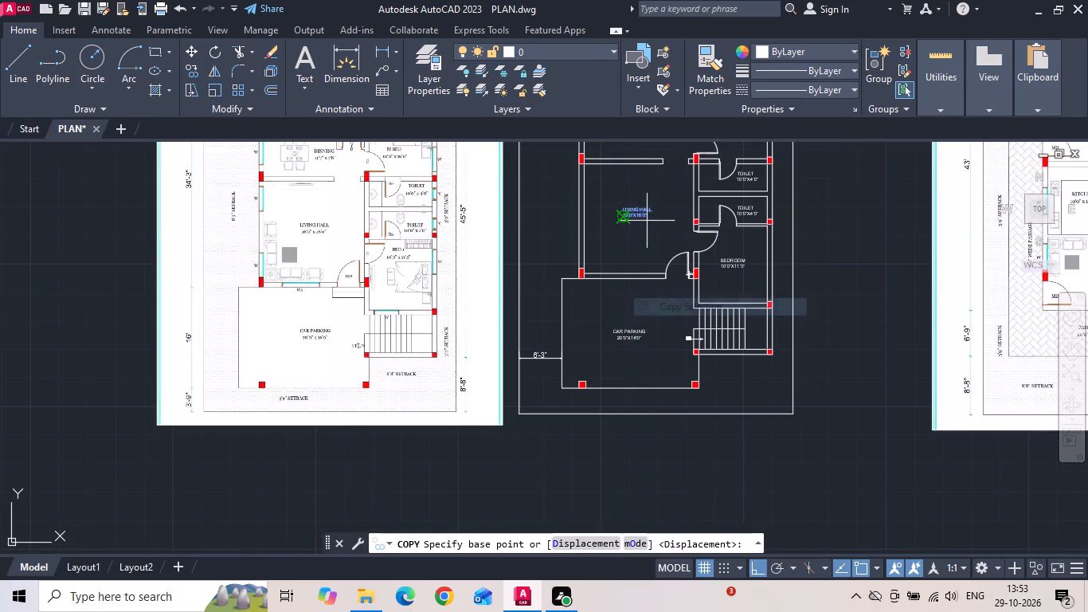
click(647, 218)
scroll(629, 400, up, 3)
click(631, 428)
key(Escape)
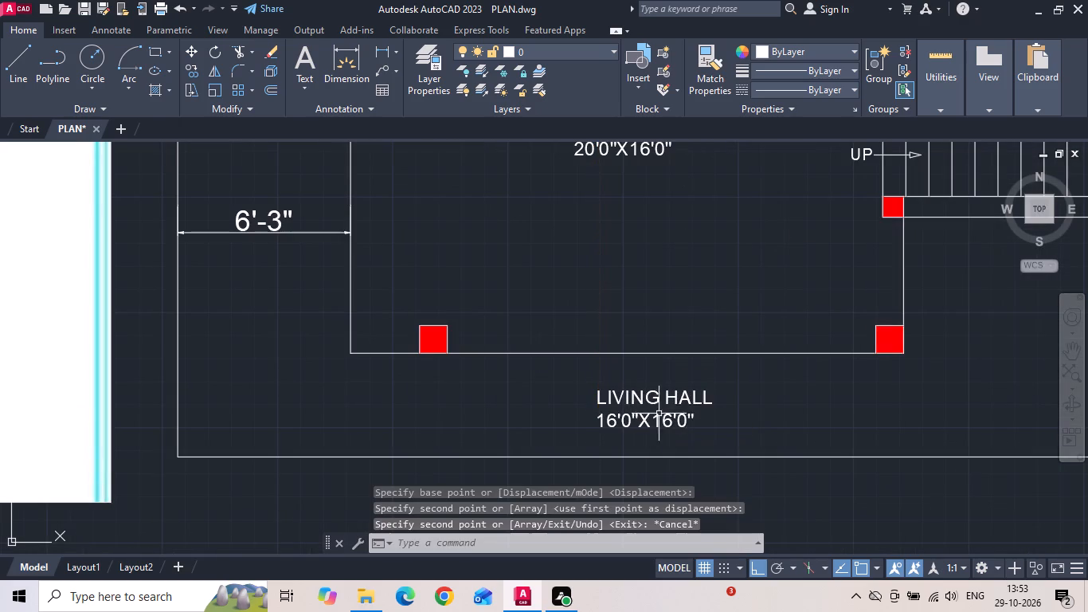
Replace the text of the copied label below the car parking area with 3'9" SETBACK.
double_click(657, 400)
scroll(744, 402, down, 2)
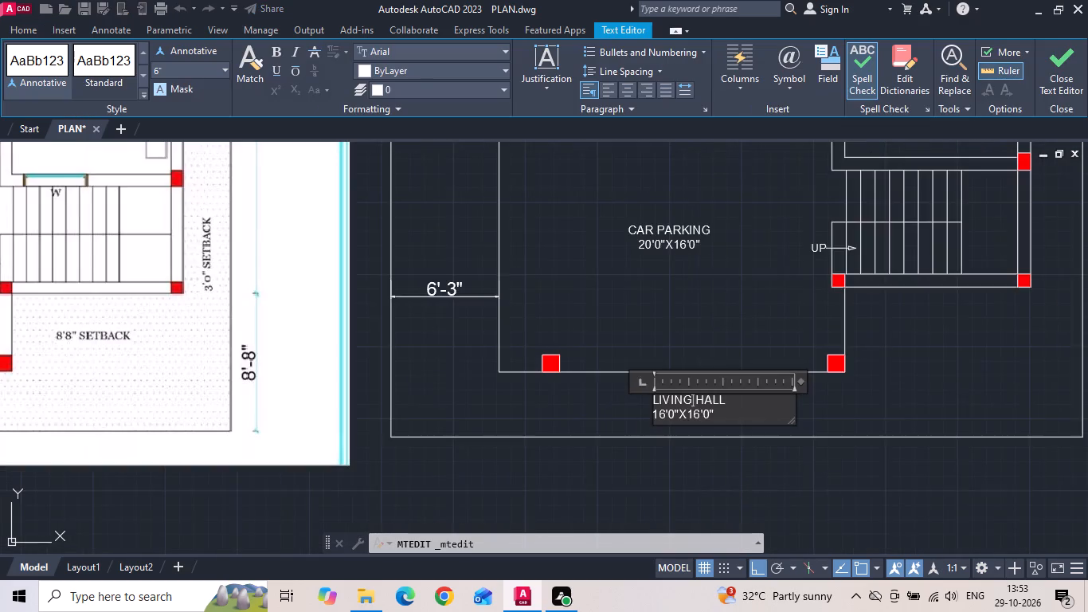
middle_drag(734, 411, 867, 404)
drag(872, 414, 773, 373)
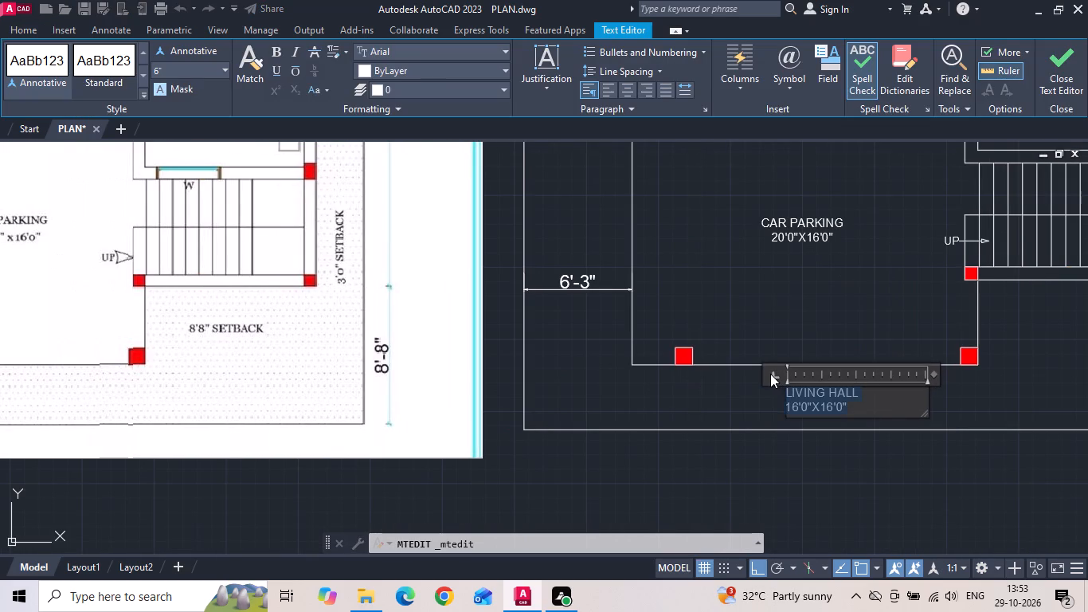
key(BackSpace)
middle_drag(775, 376, 923, 351)
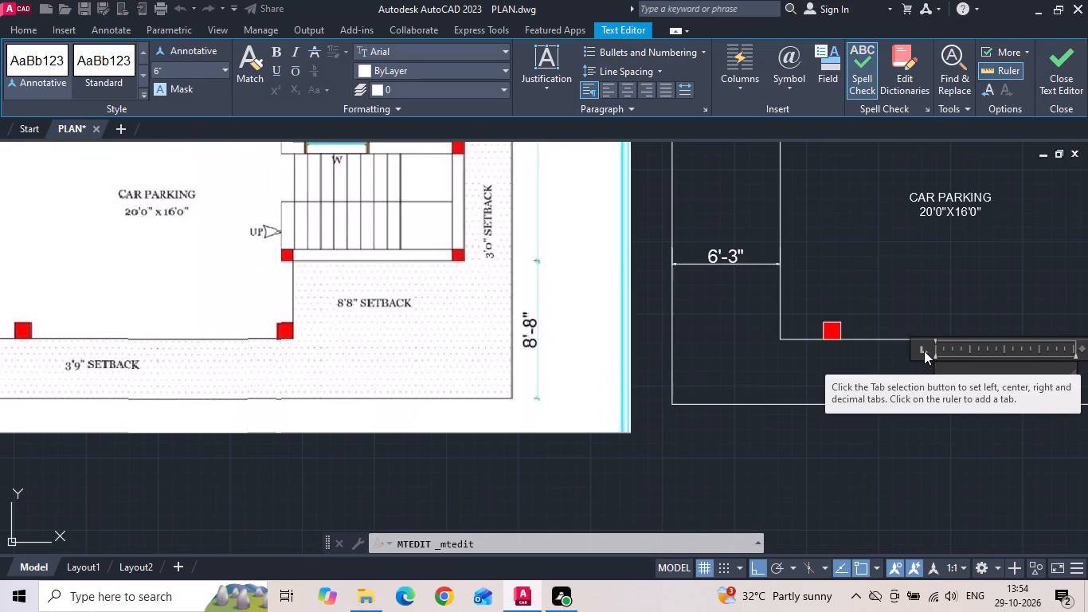
text(3'9")
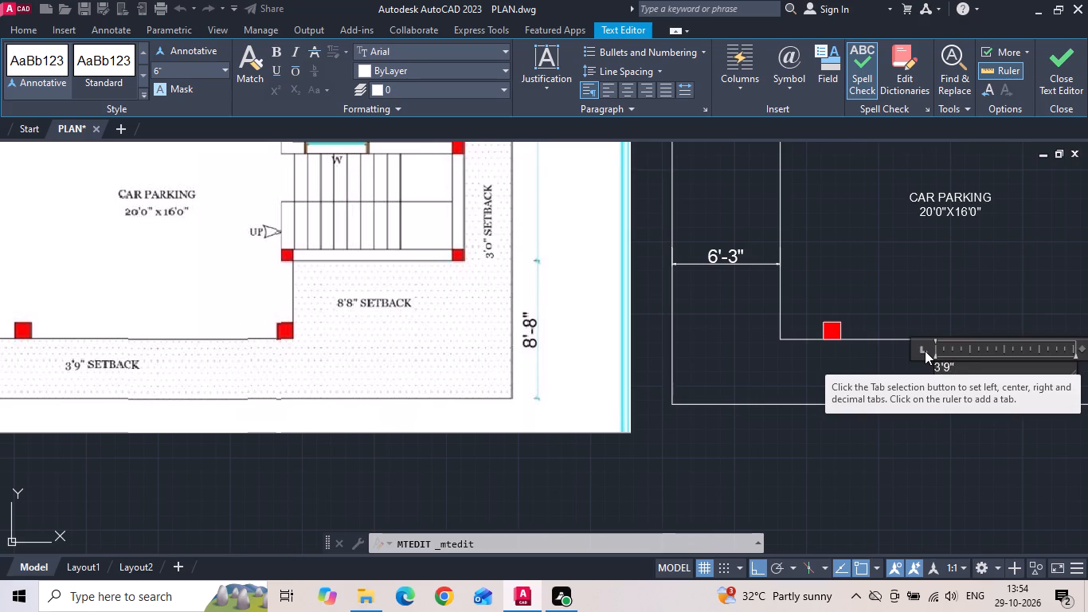
key(space)
text(SET)
text(BACK)
click(879, 299)
Copy the 3'9" SETBACK label horizontally to the right, into the open area below the staircase.
middle_drag(908, 297, 517, 304)
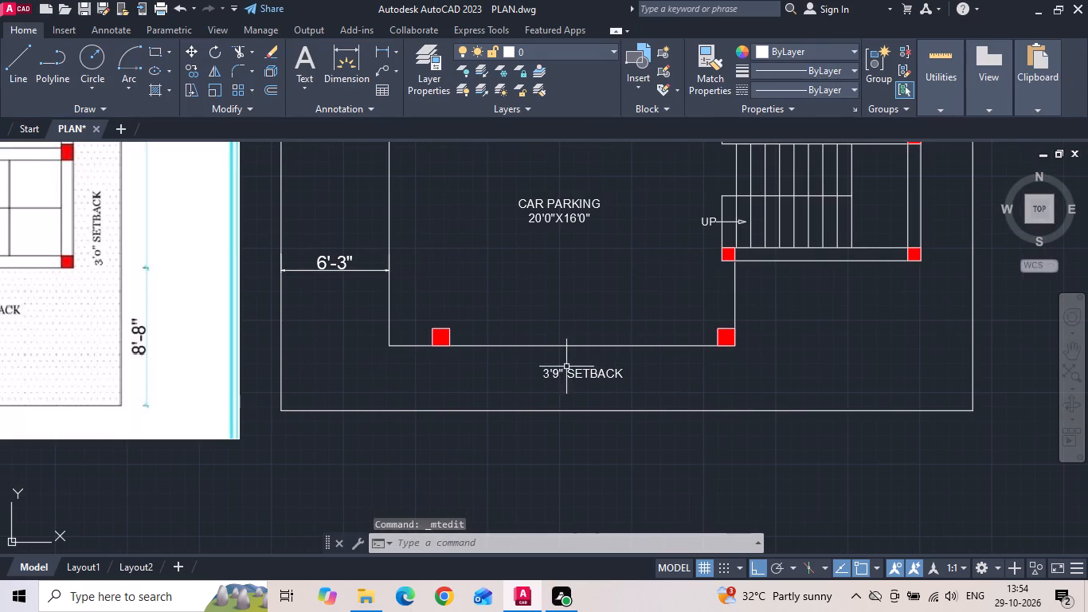
click(561, 372)
right_click(561, 372)
click(640, 302)
drag(608, 379, 621, 380)
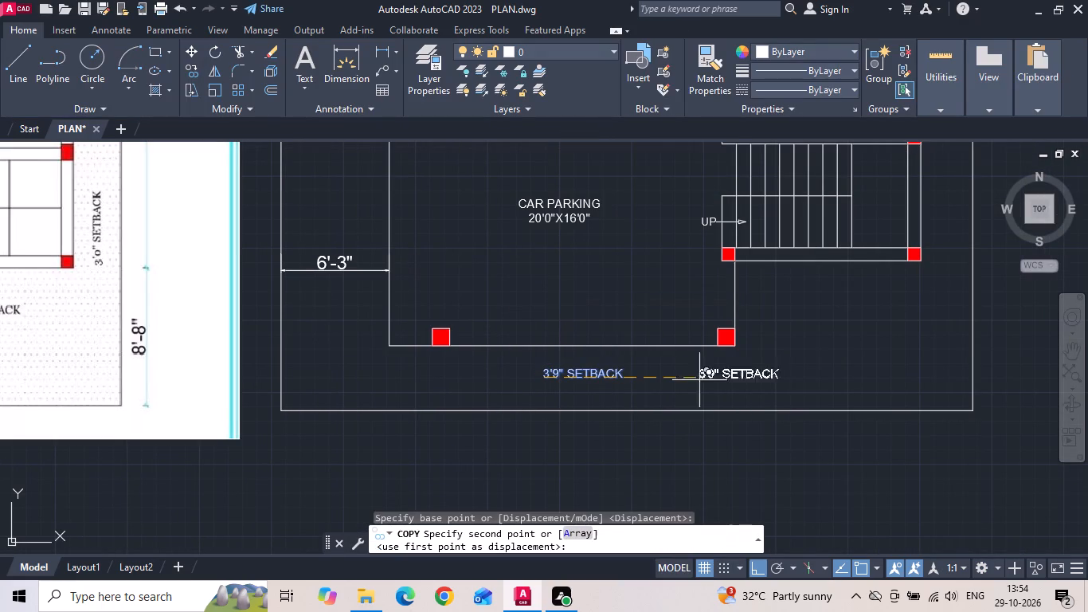
click(811, 376)
key(Escape)
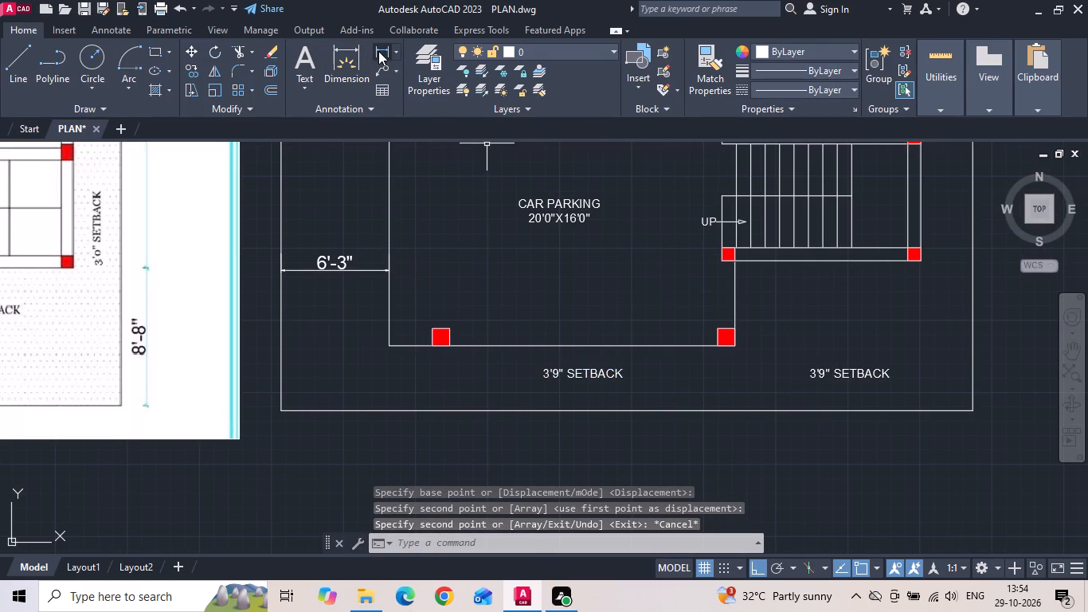
Measure the setback depth from the staircase's bottom wall to the plot's bottom boundary.
click(378, 51)
drag(765, 266, 767, 273)
click(768, 410)
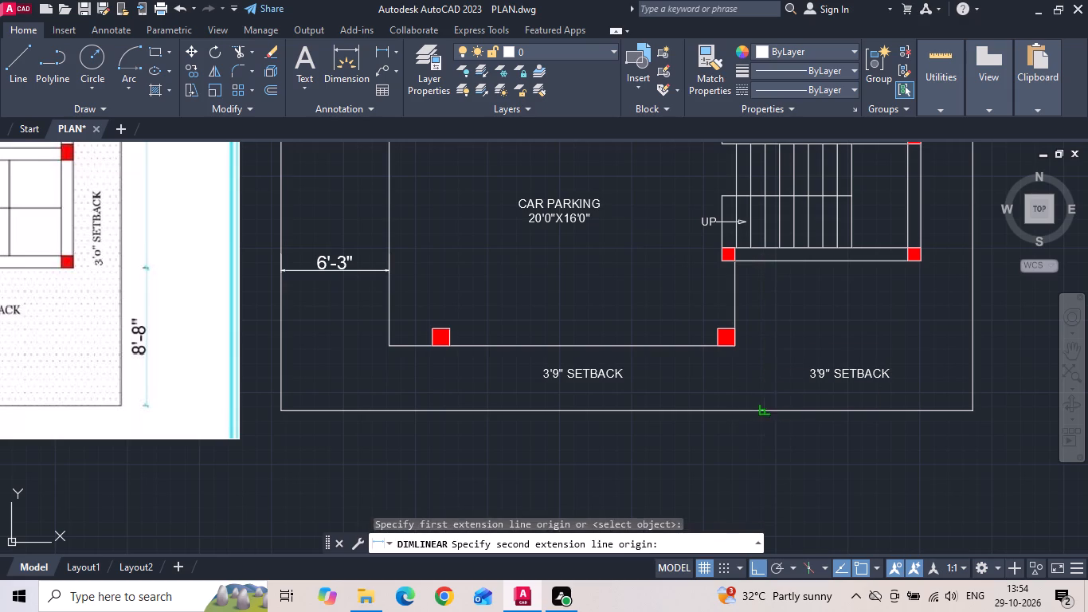
key(Escape)
Change the copied label below the staircase to read 8'8" SETBACK.
double_click(825, 373)
scroll(824, 373, up, 2)
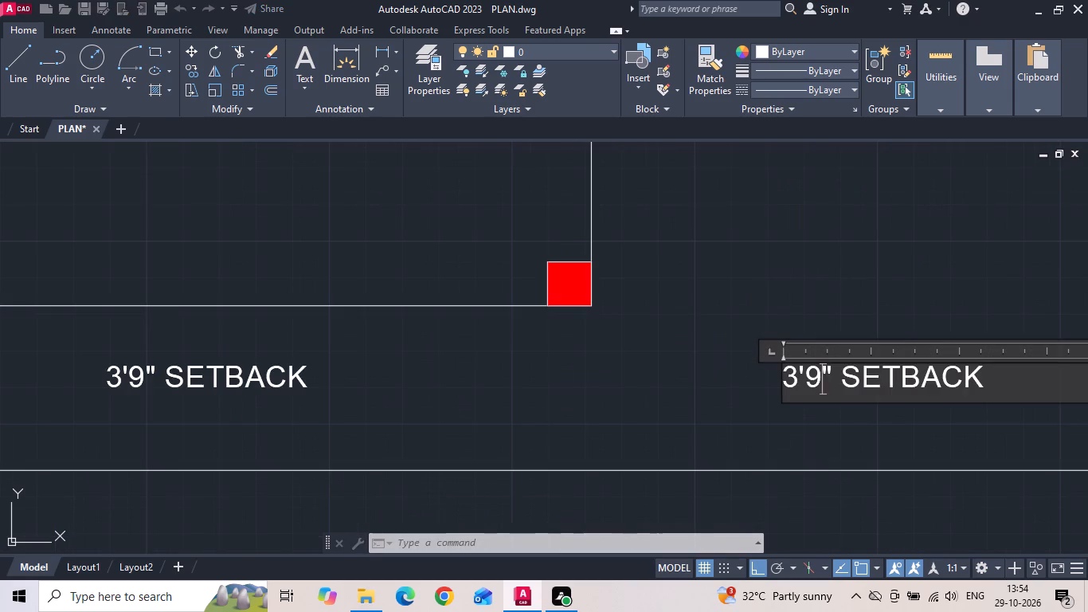
key(BackSpace)
key(8)
click(796, 382)
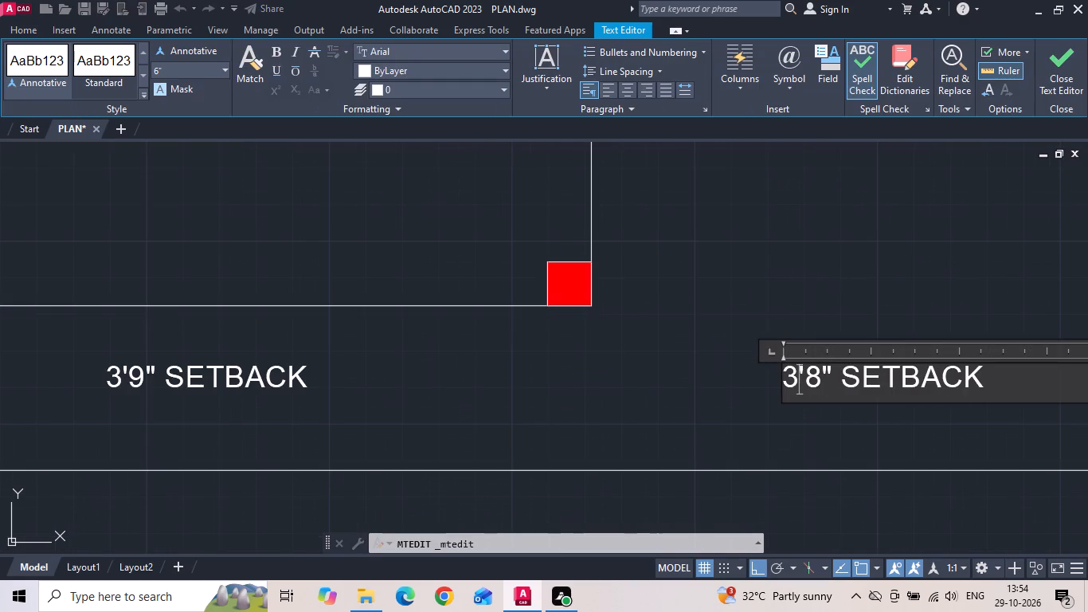
key(BackSpace)
key(8)
click(667, 299)
Move the 8'8" SETBACK label straight up, closer to the staircase within its open area.
scroll(768, 355, down, 1)
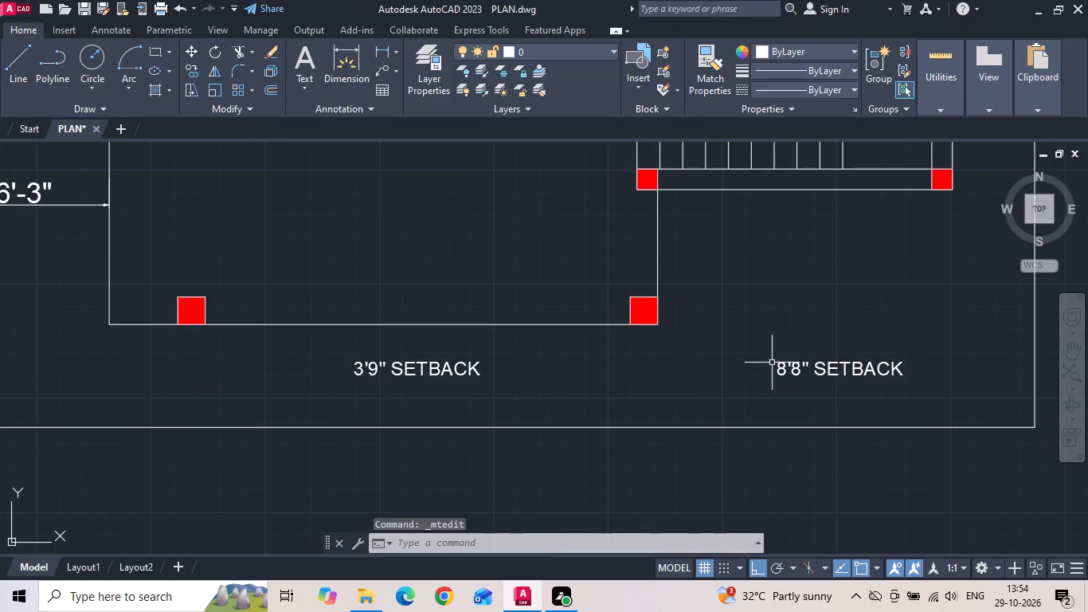
click(800, 357)
drag(799, 373, 795, 380)
click(793, 382)
right_click(793, 382)
click(839, 292)
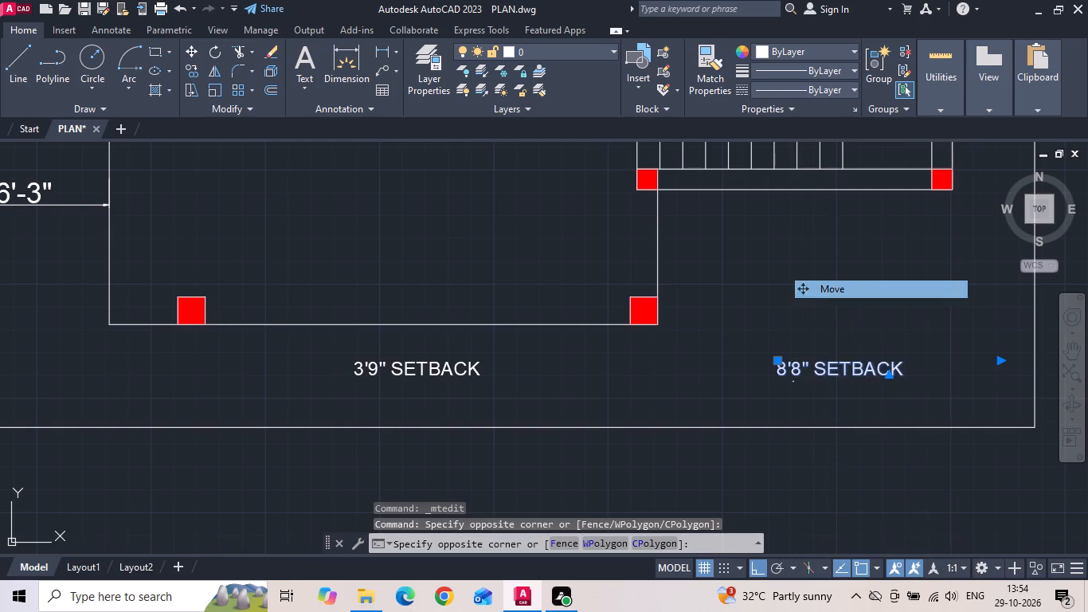
click(850, 353)
click(832, 254)
Copy the 3'9" SETBACK label from below the car parking straight up to beneath the LIVING HALL label.
scroll(761, 343, down, 3)
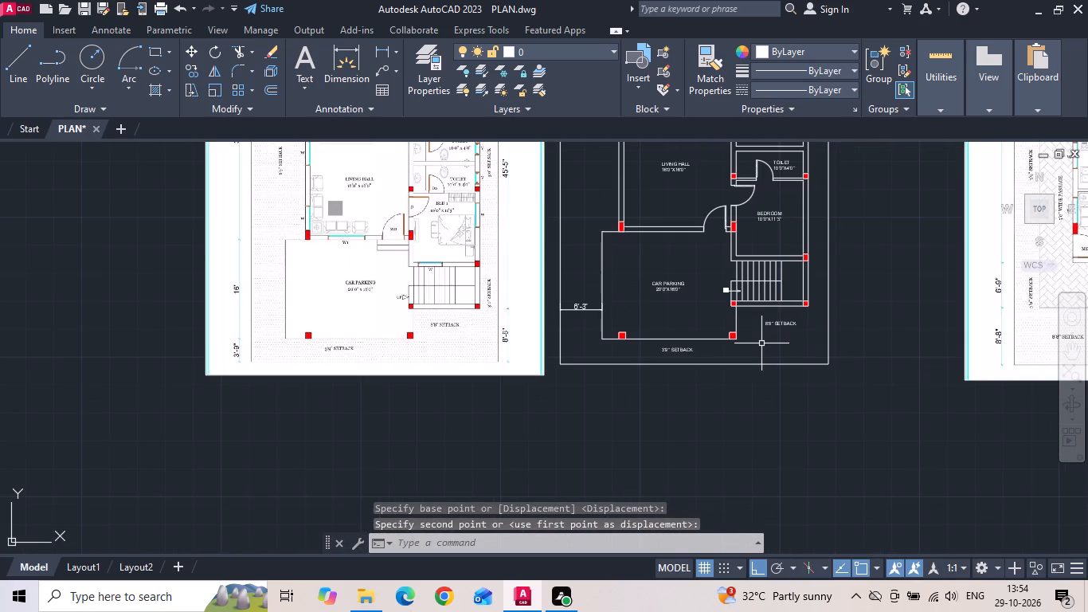
click(681, 351)
right_click(680, 351)
click(731, 306)
click(680, 350)
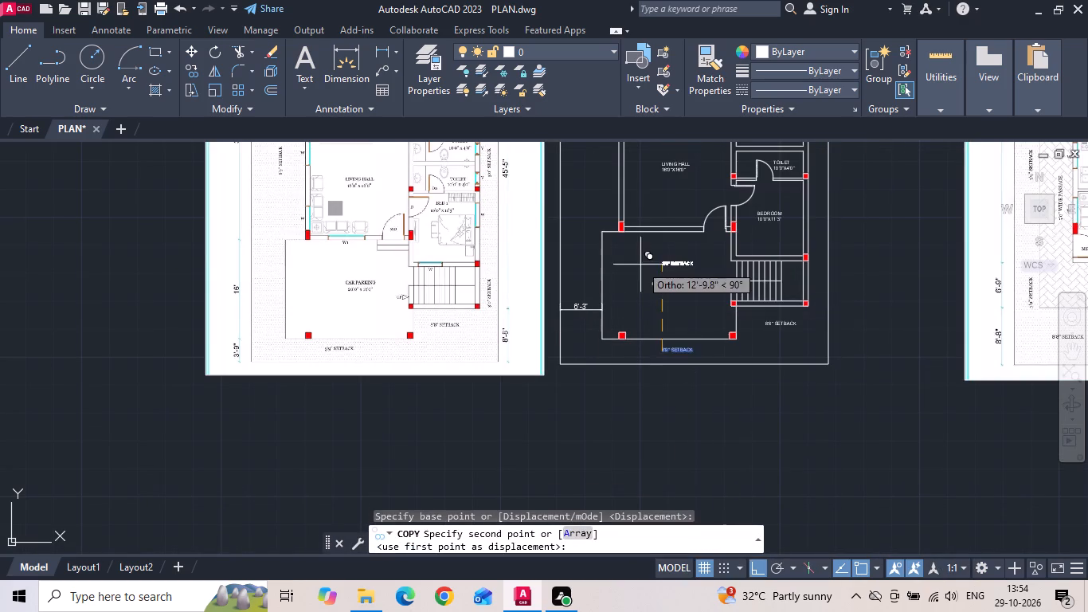
middle_drag(640, 264, 635, 379)
scroll(659, 308, up, 2)
click(659, 306)
key(Escape)
Move the copied 3'9" SETBACK label into the strip between the living hall and the plot's left boundary, raising it slightly.
click(687, 296)
right_click(687, 296)
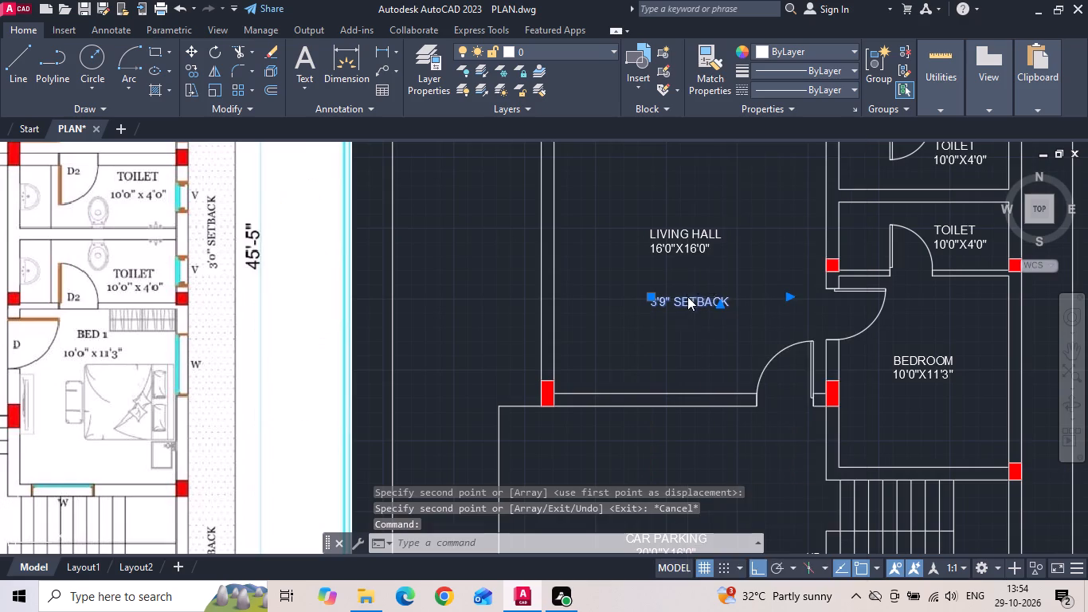
click(740, 291)
scroll(717, 343, down, 2)
drag(709, 335, 689, 335)
scroll(621, 316, up, 2)
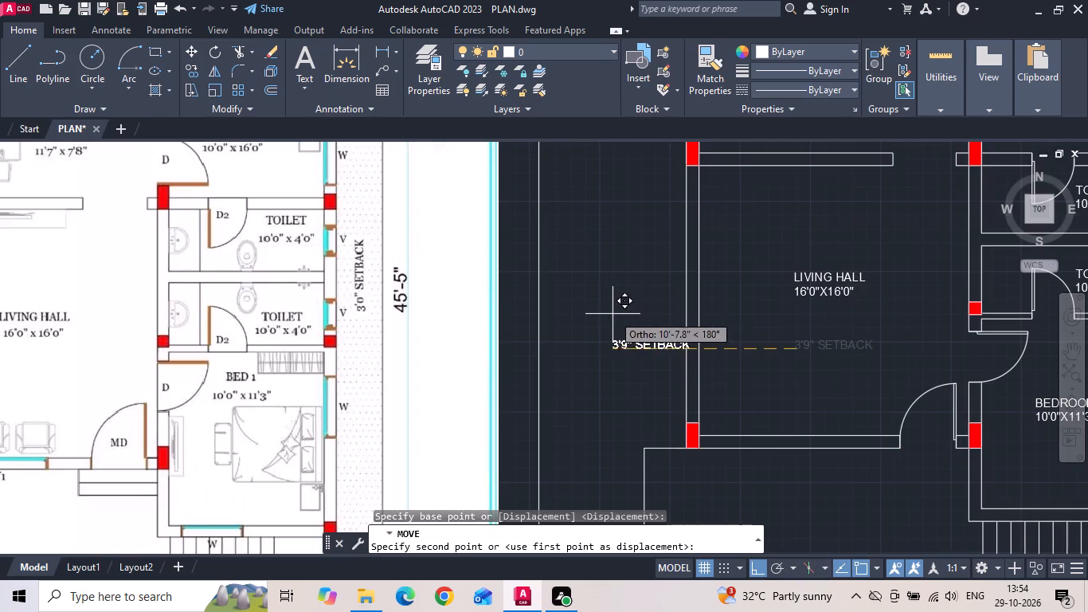
click(585, 314)
key(Escape)
click(601, 339)
right_click(599, 340)
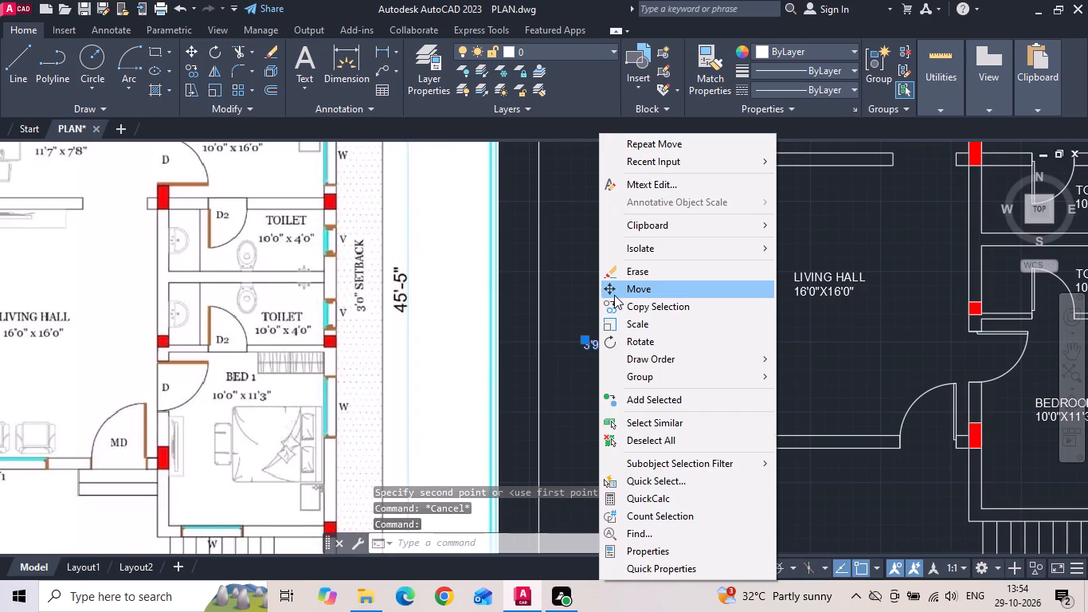
click(614, 295)
drag(616, 354, 616, 339)
click(616, 300)
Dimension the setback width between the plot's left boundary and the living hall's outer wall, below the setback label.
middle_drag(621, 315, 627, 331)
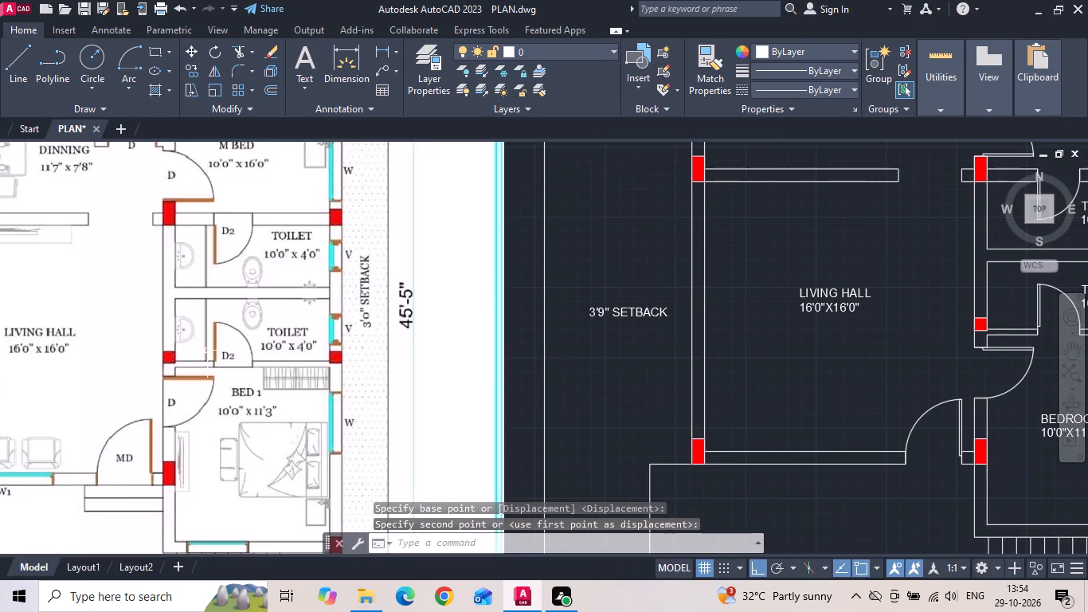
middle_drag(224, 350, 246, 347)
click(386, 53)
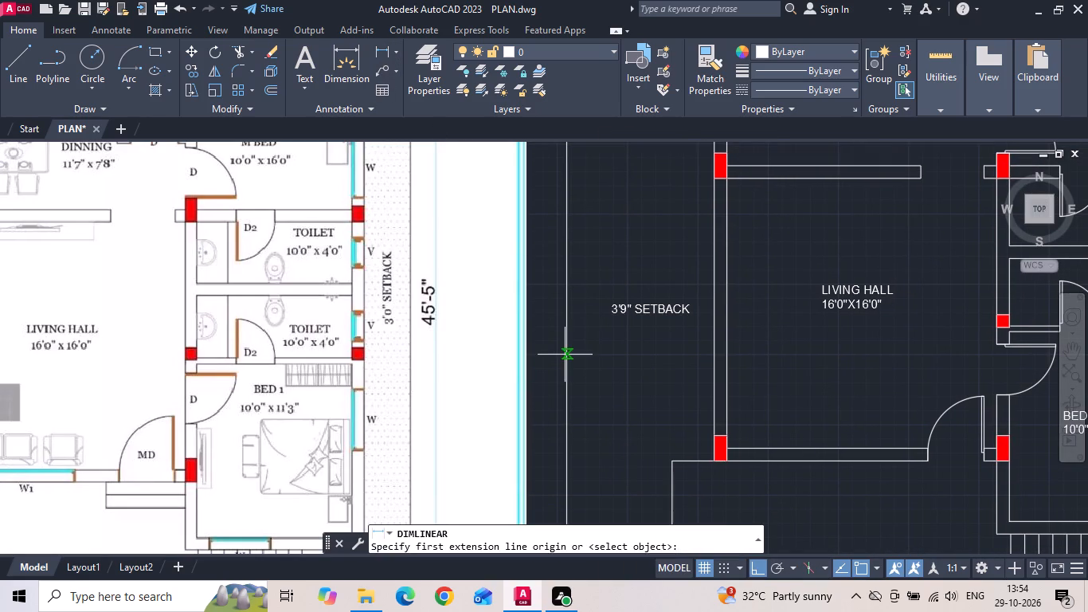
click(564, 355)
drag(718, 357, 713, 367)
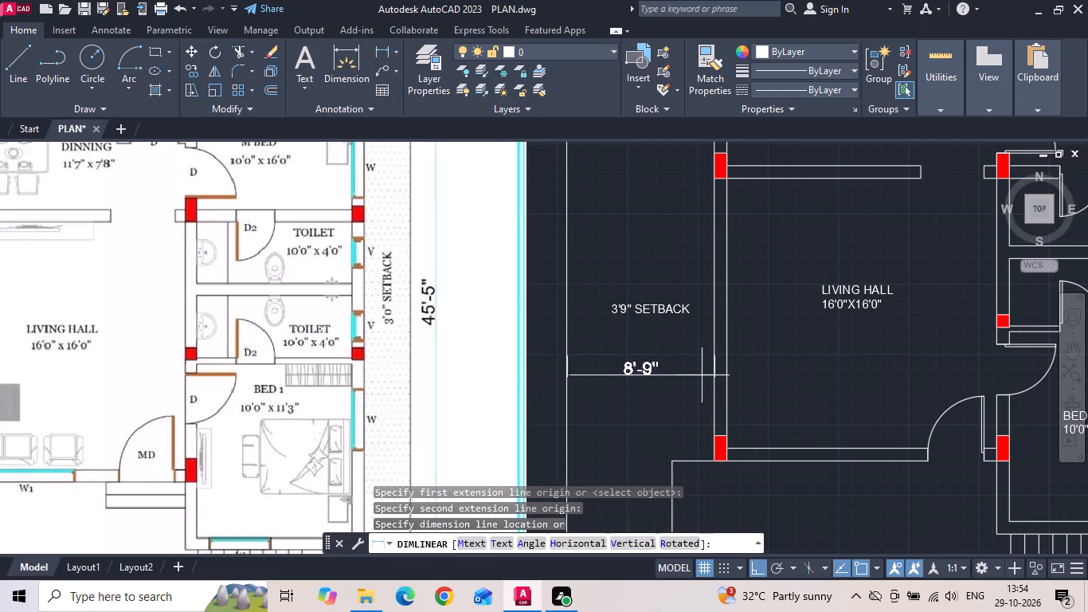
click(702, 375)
Check the reference plan and change the label beside the living hall to 8'9" SETBACK.
scroll(694, 375, down, 1)
scroll(664, 339, up, 1)
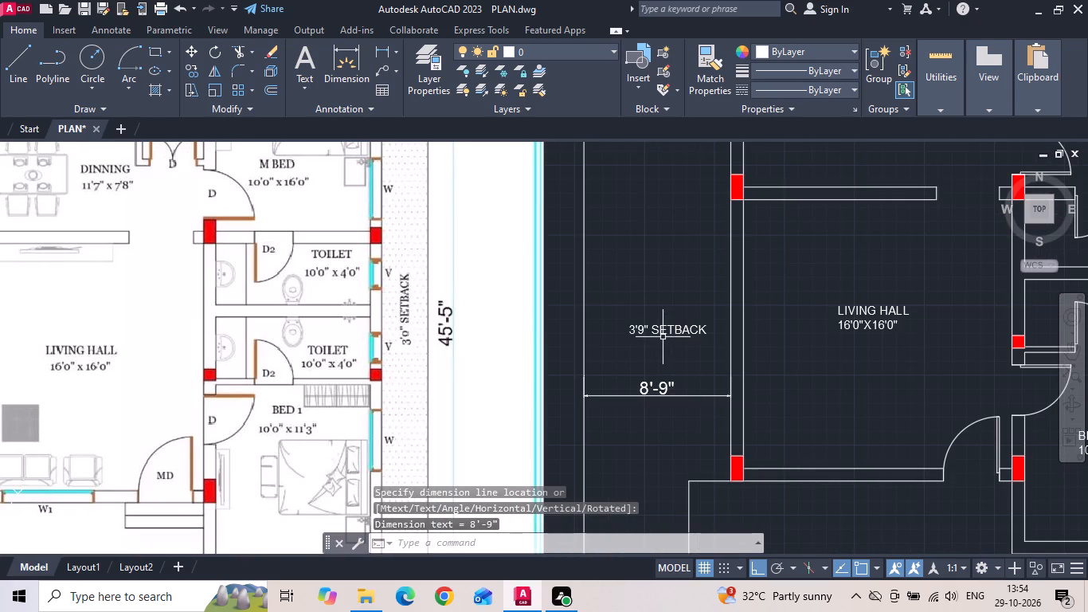
double_click(661, 334)
scroll(678, 337, down, 2)
scroll(390, 342, up, 3)
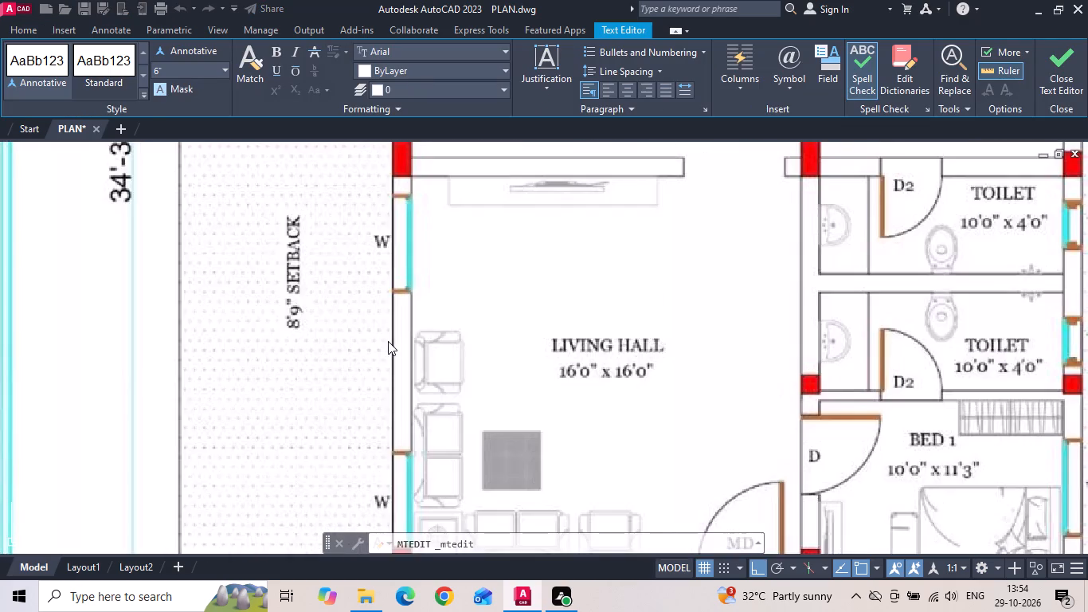
scroll(317, 355, down, 3)
scroll(656, 359, up, 2)
scroll(495, 349, up, 2)
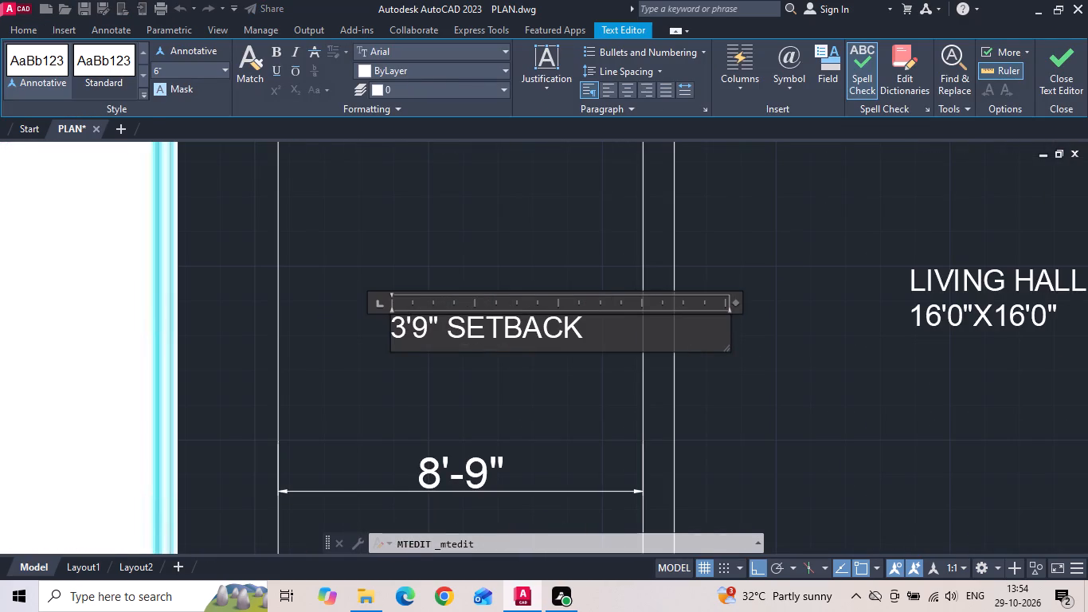
click(402, 330)
key(BackSpace)
key(8)
scroll(484, 222, down, 4)
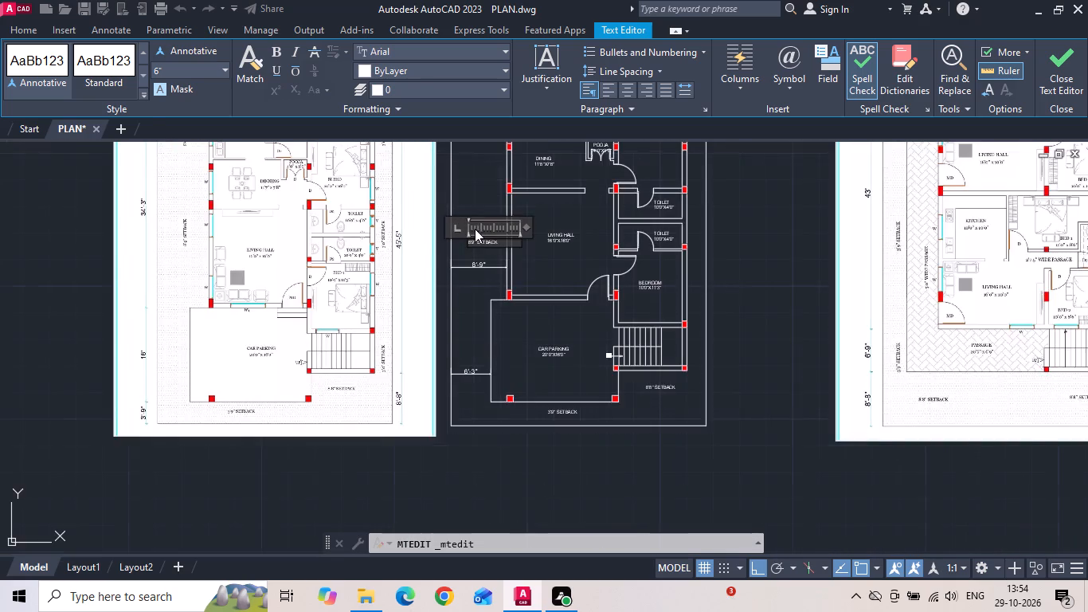
middle_drag(474, 229, 504, 288)
scroll(504, 288, up, 1)
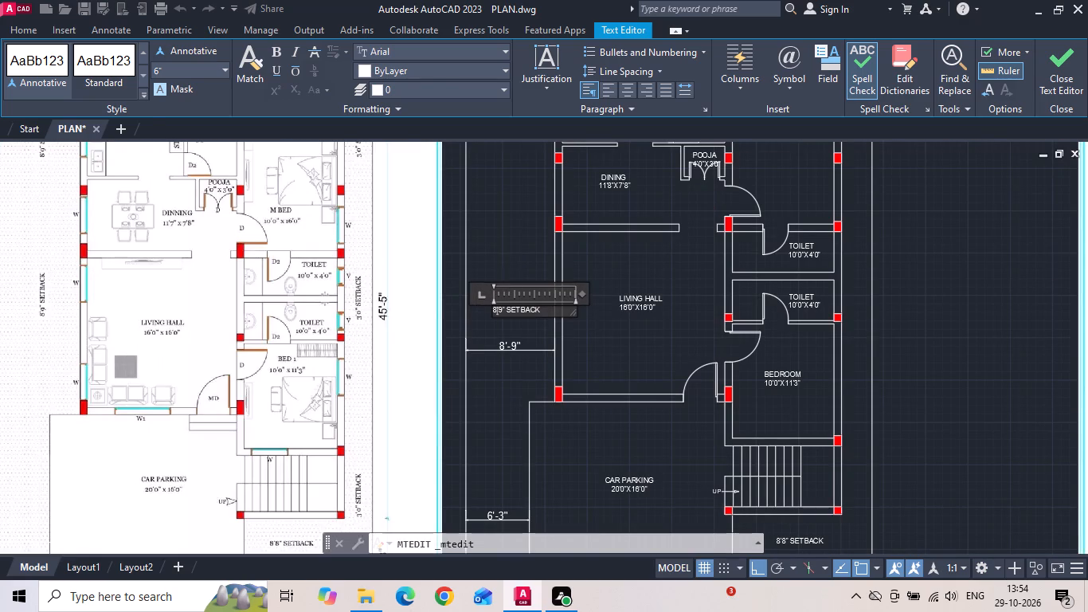
click(507, 257)
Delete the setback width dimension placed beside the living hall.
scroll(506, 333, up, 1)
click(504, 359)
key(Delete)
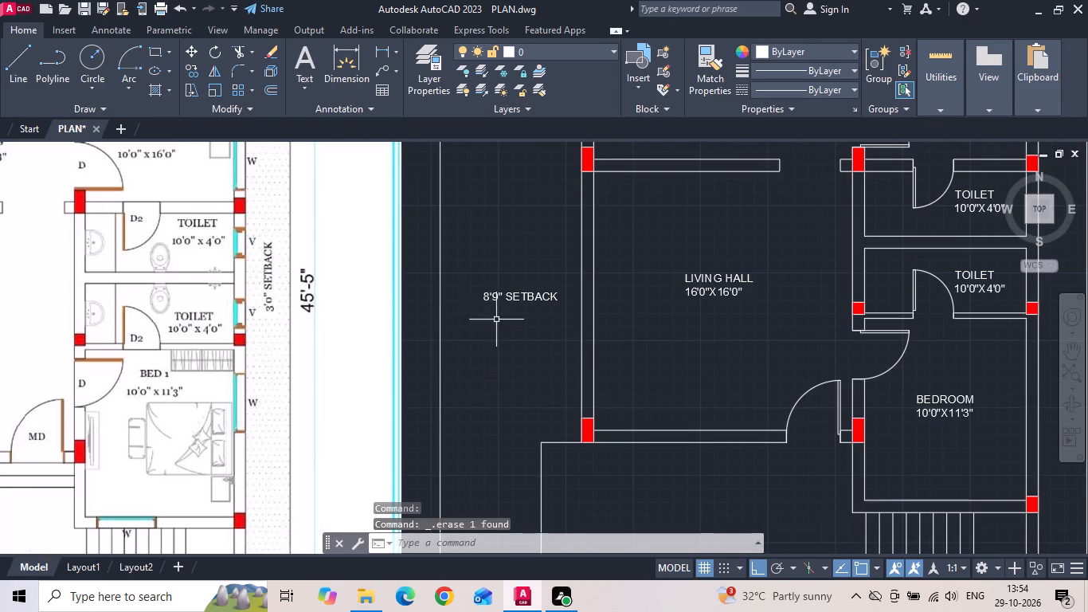
Rotate the 8'9" SETBACK label 90° so it reads vertically.
click(507, 293)
right_click(507, 293)
click(521, 333)
click(522, 270)
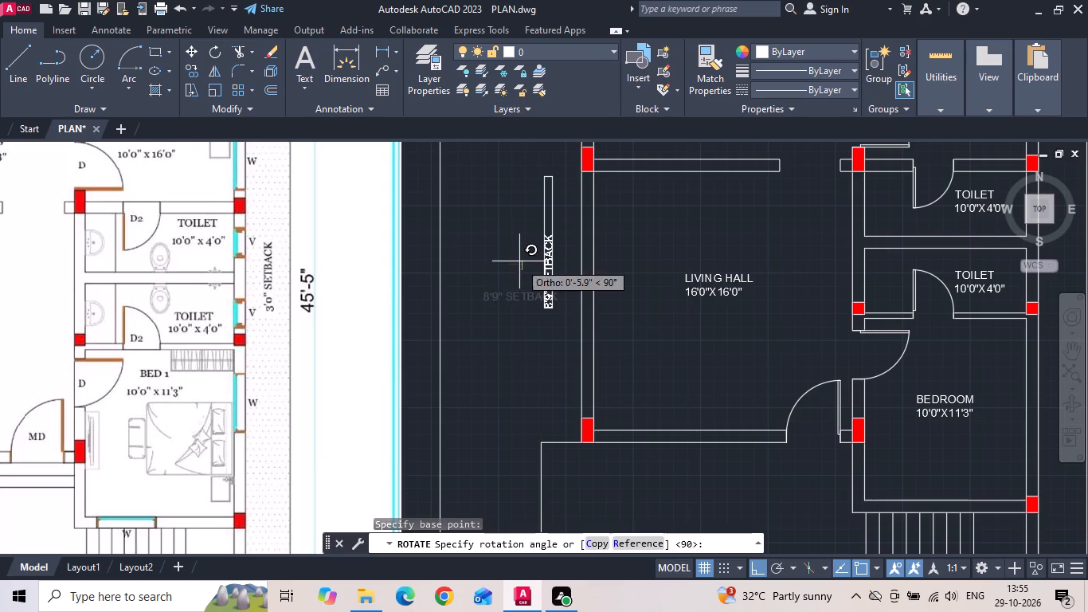
click(512, 249)
Move the vertical 8'9" SETBACK label left to centre it in its strip, and slightly down beside the living hall.
click(544, 269)
right_click(545, 269)
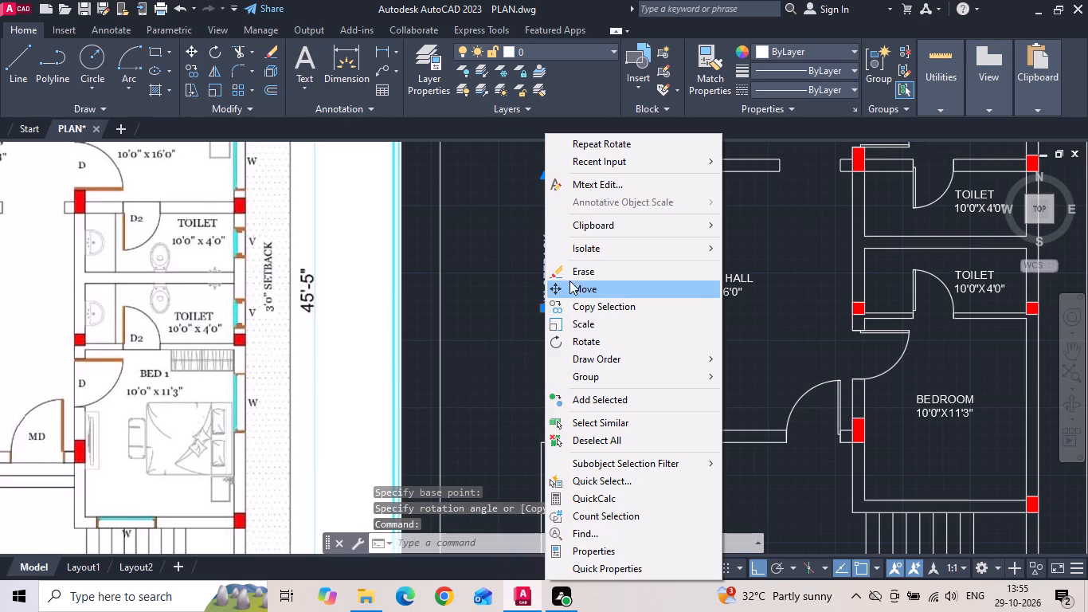
click(574, 288)
click(656, 247)
click(623, 244)
click(503, 276)
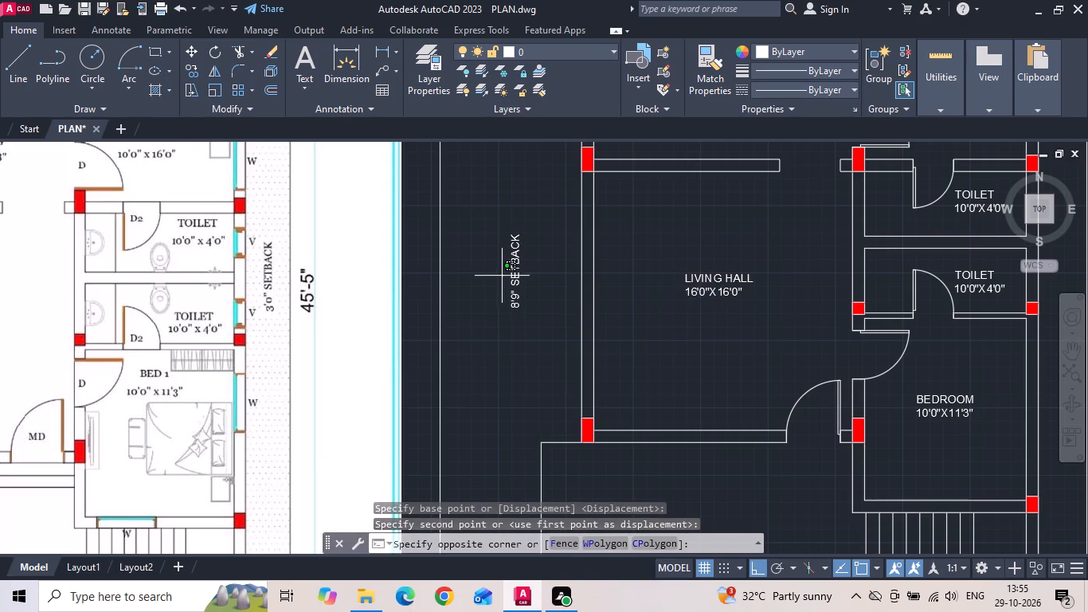
click(508, 273)
click(511, 273)
right_click(512, 276)
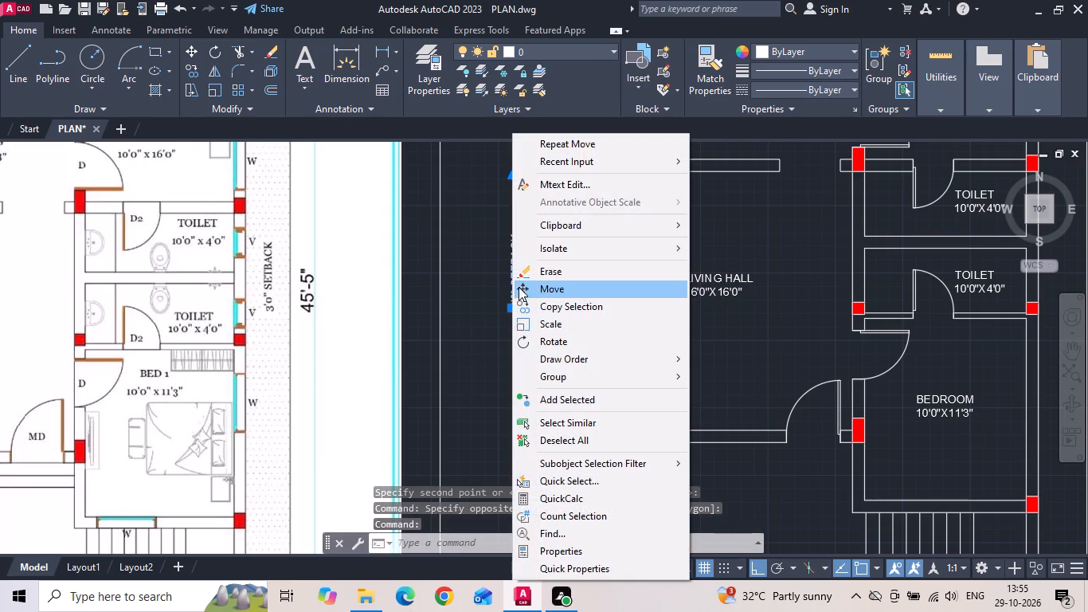
click(519, 287)
drag(520, 332, 522, 340)
click(519, 365)
Copy the vertical 8'9" SETBACK label straight up about 15'-9", beside the kitchen and dining area.
click(516, 324)
right_click(515, 310)
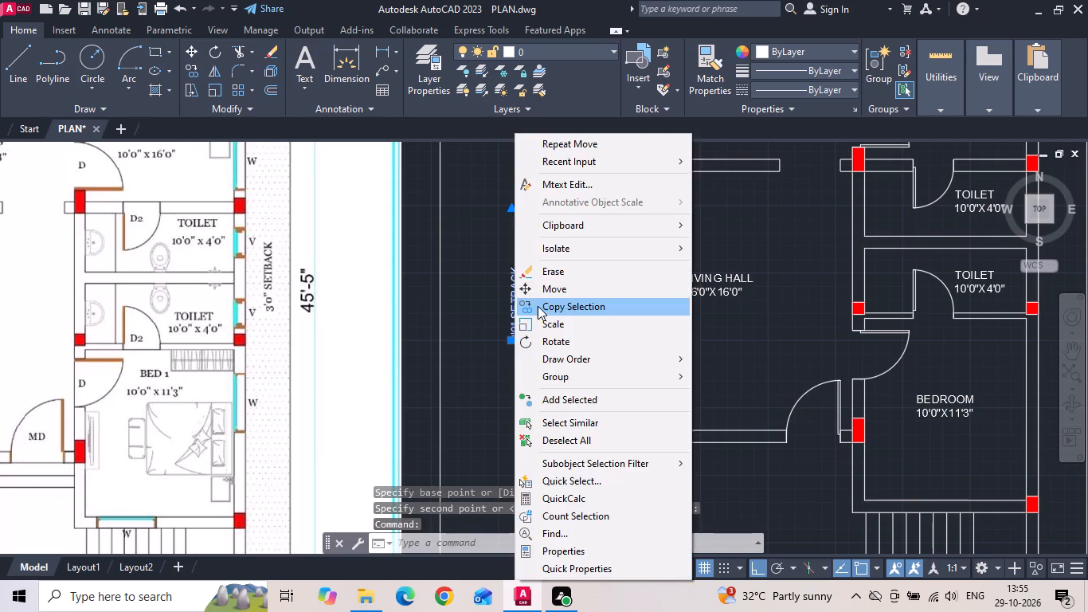
click(538, 306)
scroll(530, 364, down, 1)
drag(540, 313, 546, 295)
middle_drag(551, 266, 543, 363)
scroll(546, 255, down, 1)
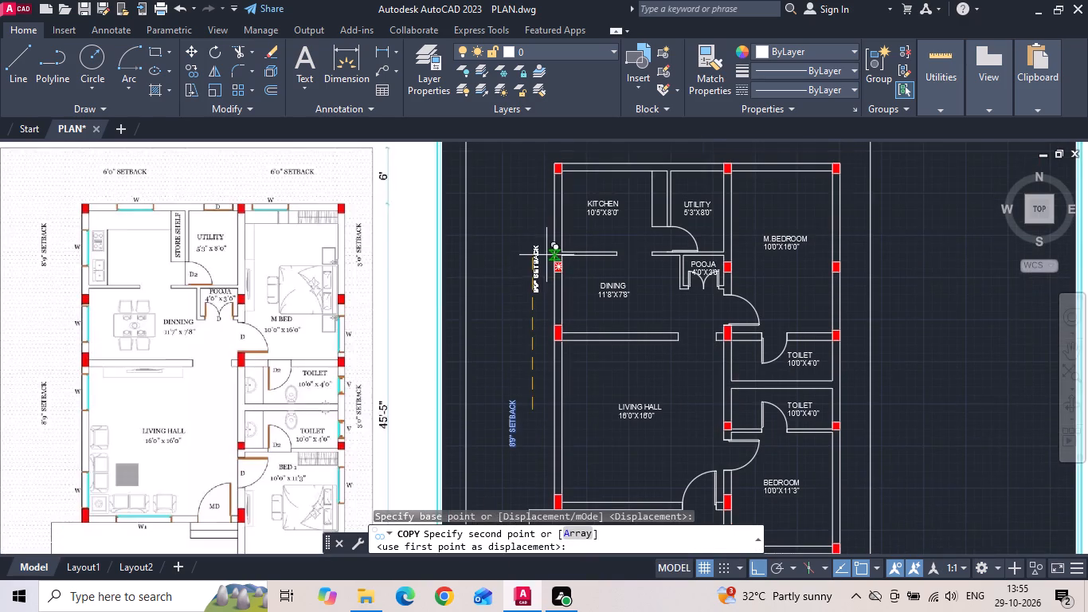
scroll(544, 238, up, 1)
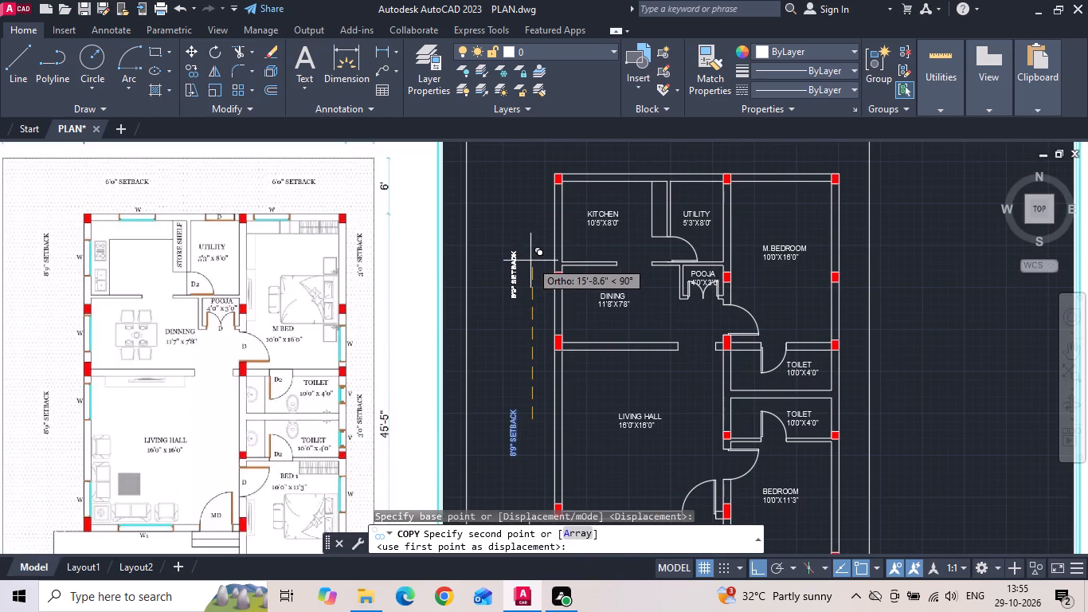
click(530, 261)
key(Escape)
Copy both vertical 8'9" SETBACK labels horizontally about 34' into the strip along the plot's right boundary.
drag(530, 261, 511, 299)
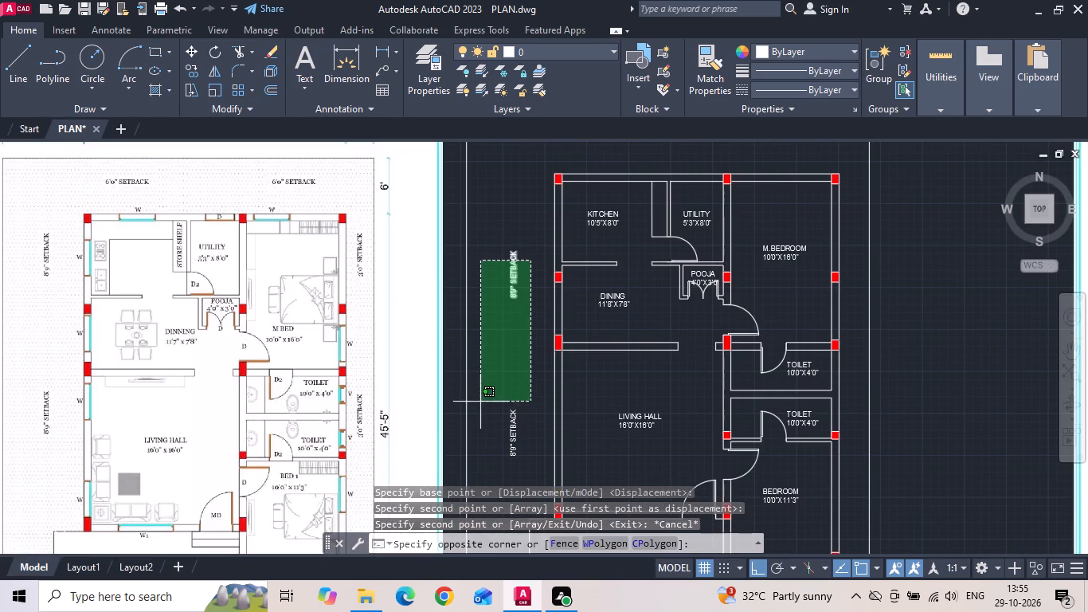
click(481, 416)
right_click(481, 416)
click(543, 170)
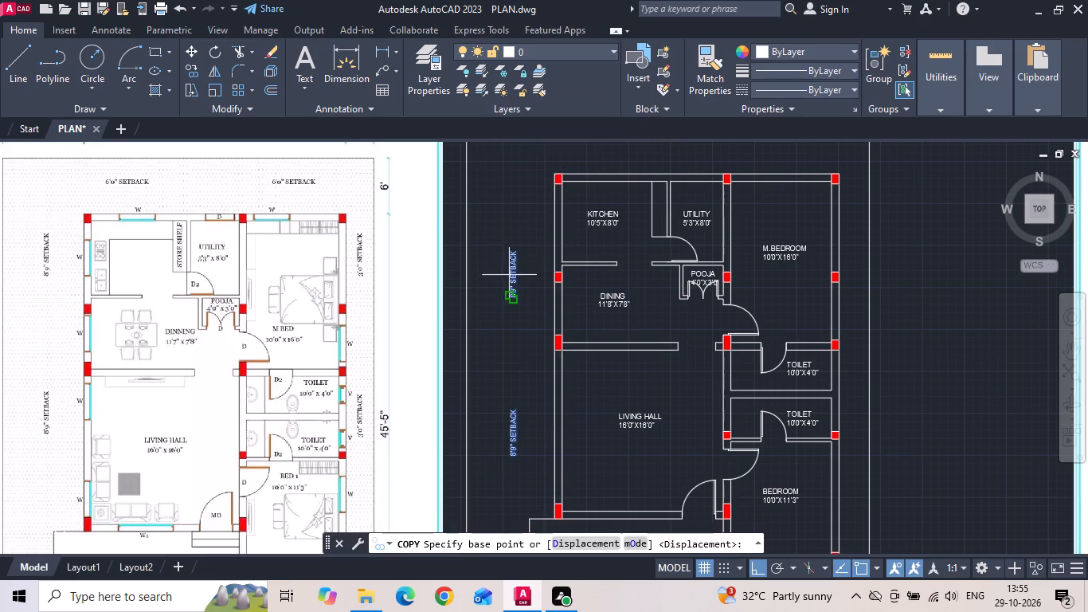
drag(510, 278, 540, 280)
scroll(843, 264, up, 2)
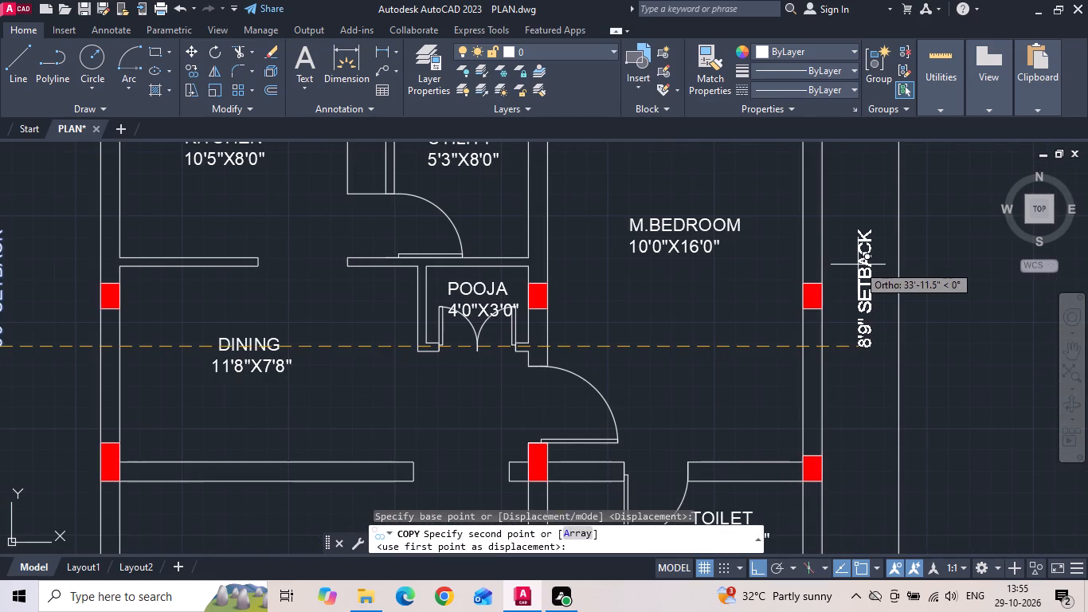
click(859, 263)
scroll(857, 258, down, 3)
key(Escape)
Measure the setback width between the master bedroom's outer wall and the plot's right boundary.
middle_drag(864, 304, 781, 261)
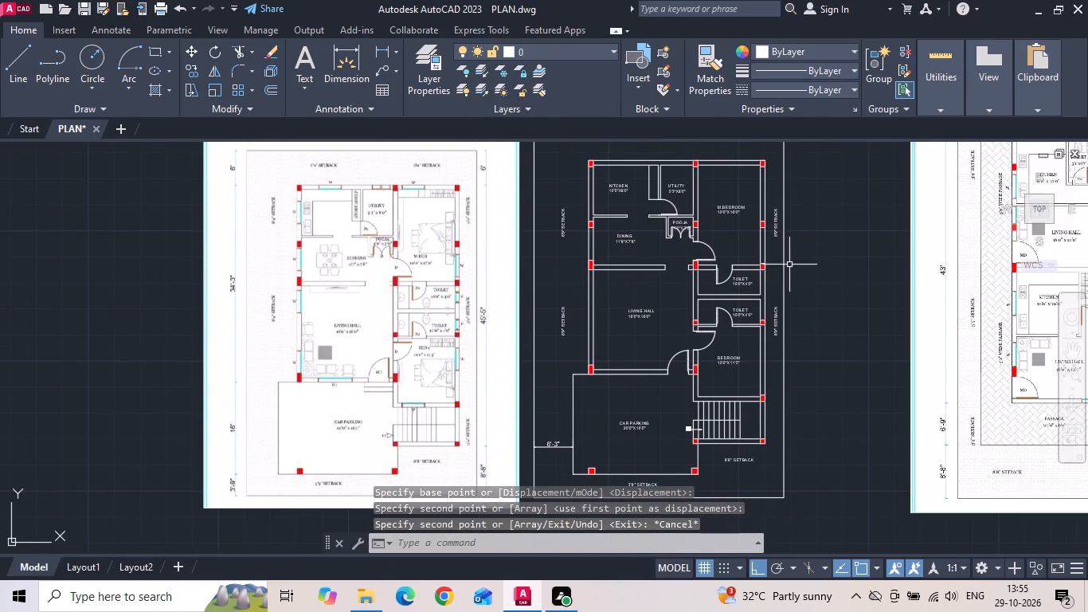
scroll(777, 221, up, 3)
click(777, 218)
key(Escape)
scroll(770, 229, down, 3)
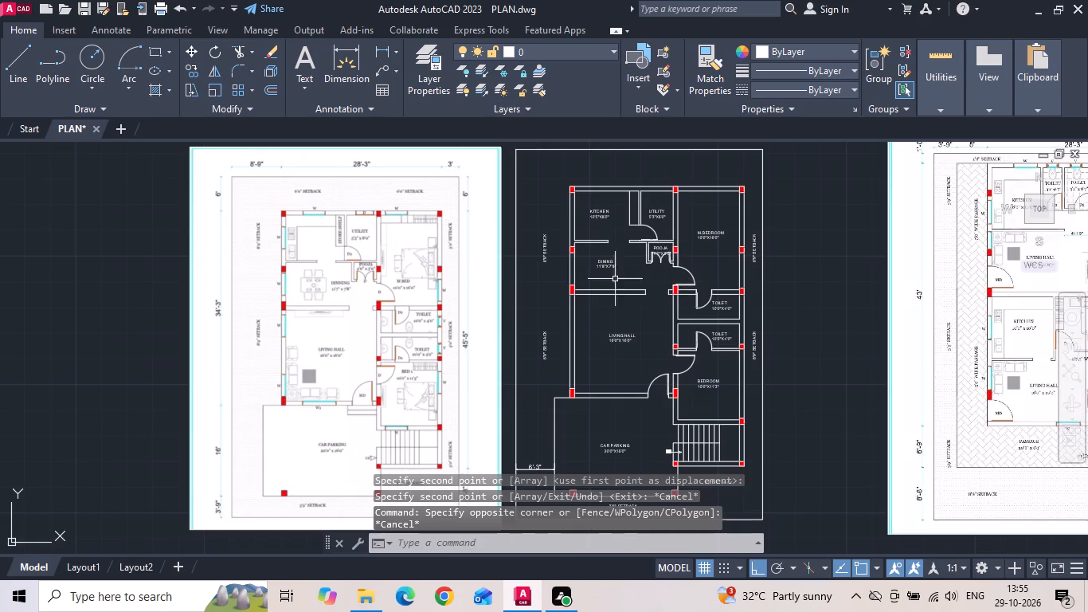
scroll(453, 277, up, 3)
scroll(424, 284, down, 3)
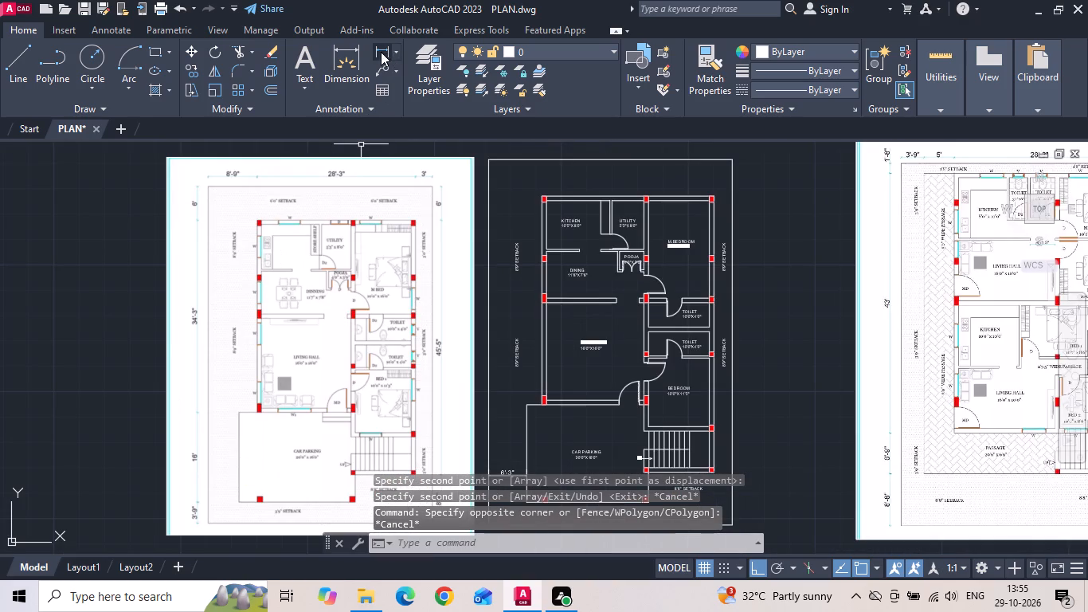
click(380, 53)
scroll(812, 286, up, 3)
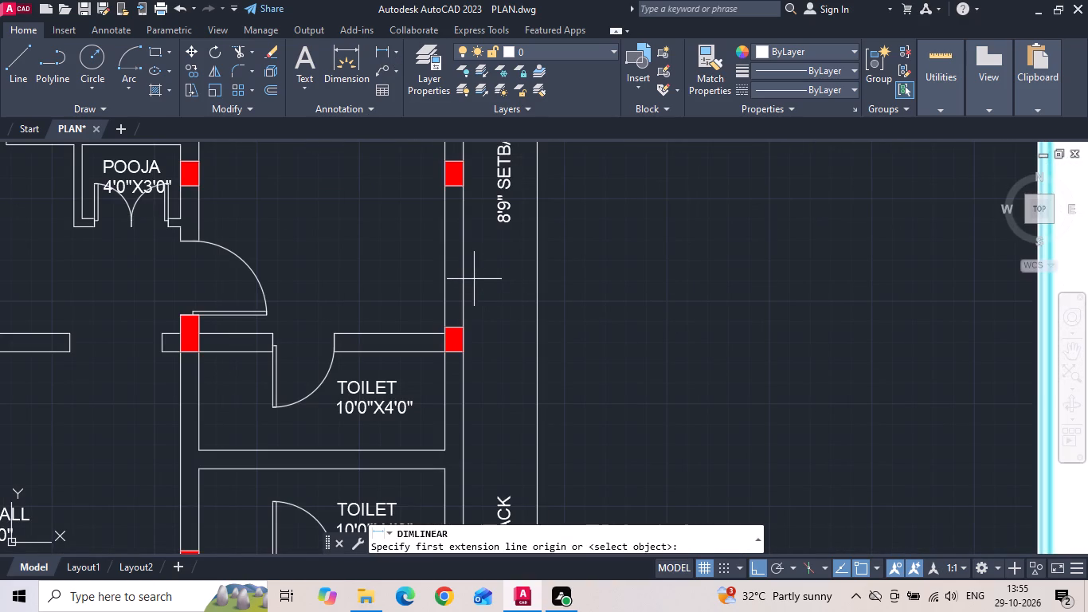
click(468, 279)
click(538, 279)
key(Escape)
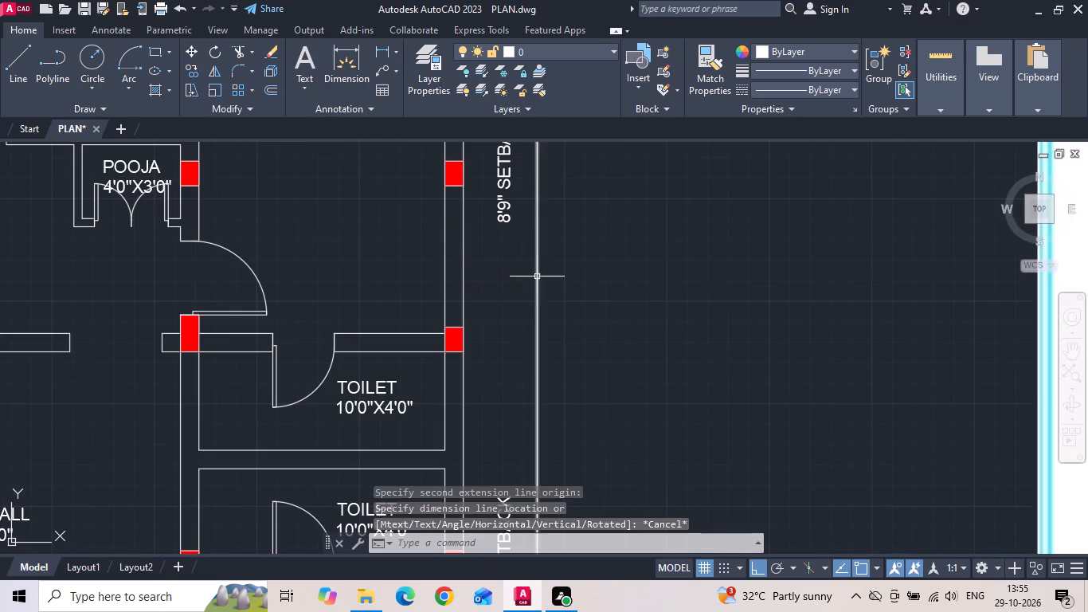
Change the upper 8'9" SETBACK label beside the master bedroom to 3'0" SETBACK.
double_click(507, 221)
scroll(507, 220, up, 2)
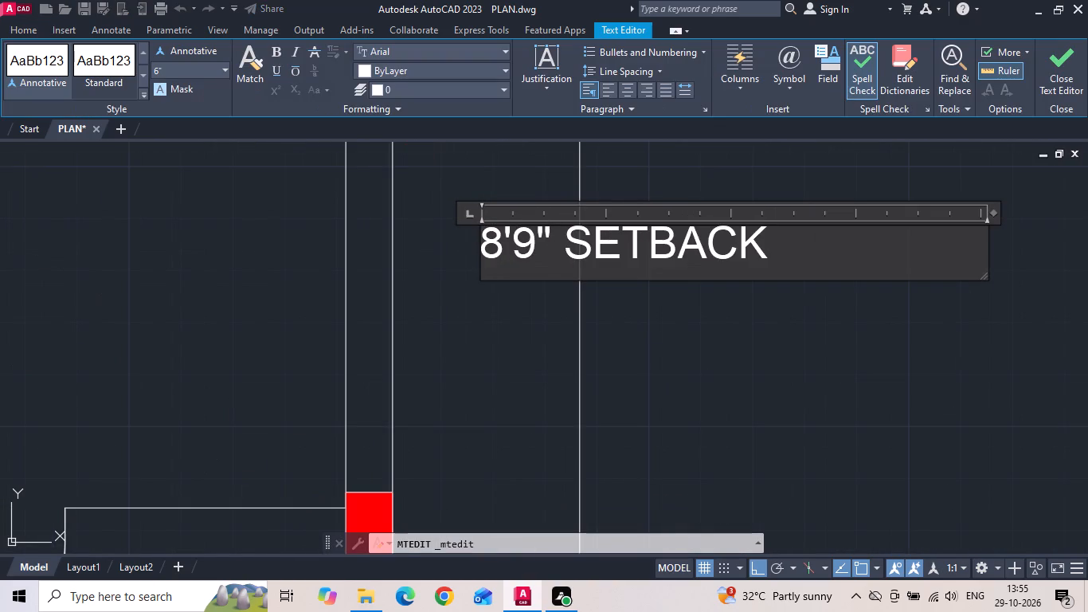
click(534, 245)
key(BackSpace)
key(0)
click(502, 248)
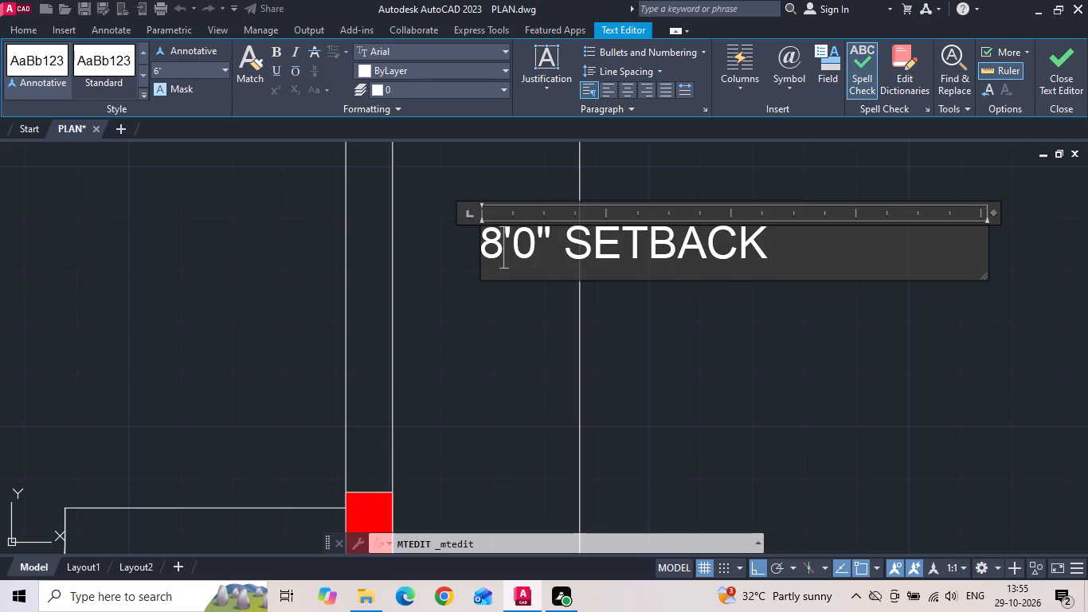
key(BackSpace)
key(3)
click(480, 300)
scroll(485, 273, down, 3)
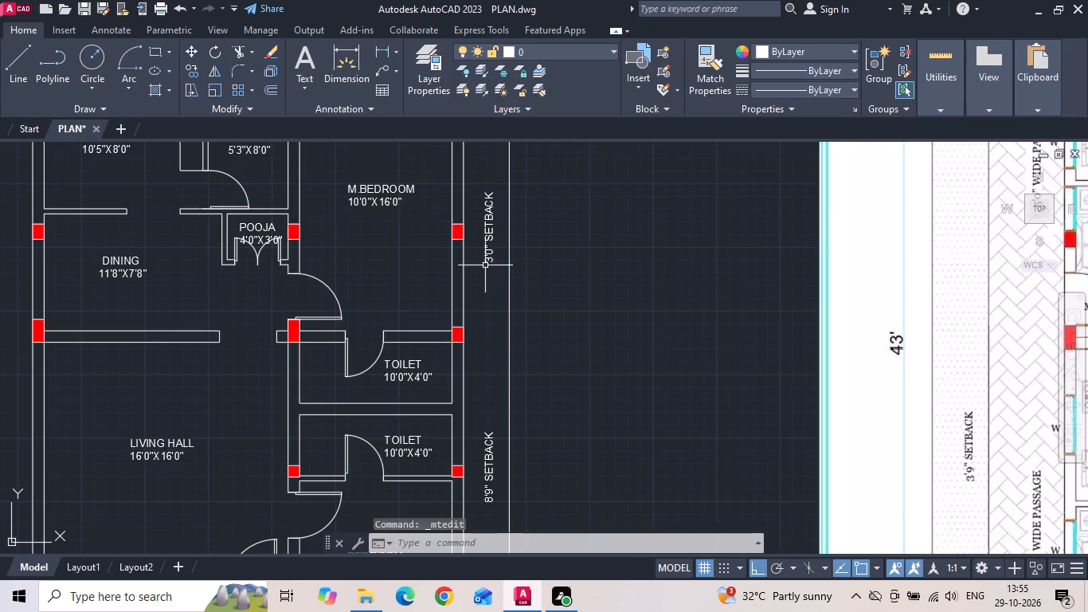
Erase the remaining 8'9" SETBACK label in the strip beside the lower toilet.
click(495, 450)
key(Delete)
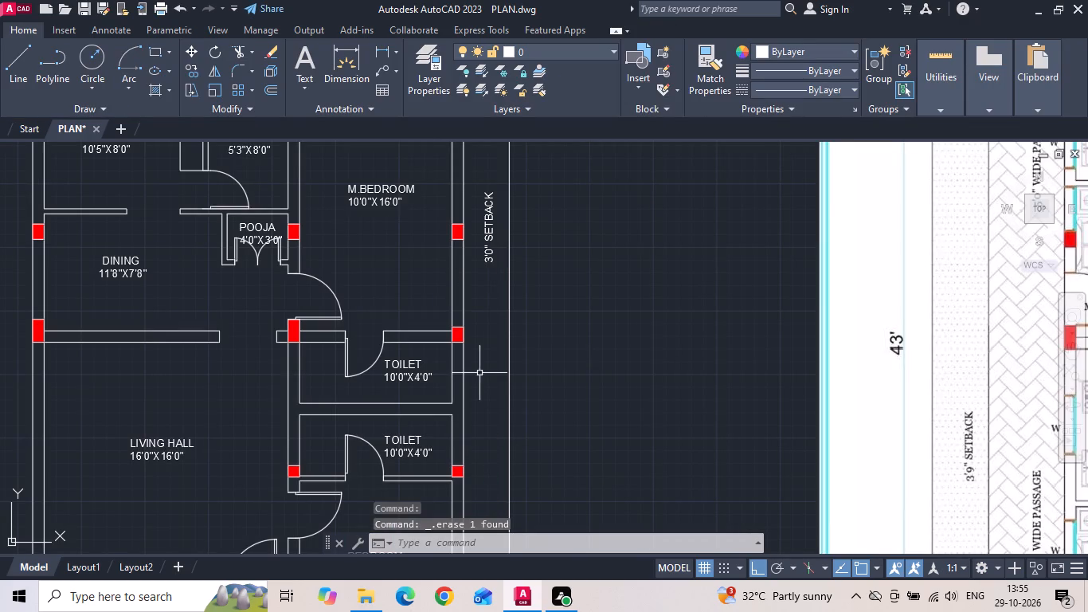
Copy the 3'0" SETBACK label straight down about 13' beside the toilets and about 30' beside the staircase.
click(488, 265)
click(485, 234)
right_click(485, 234)
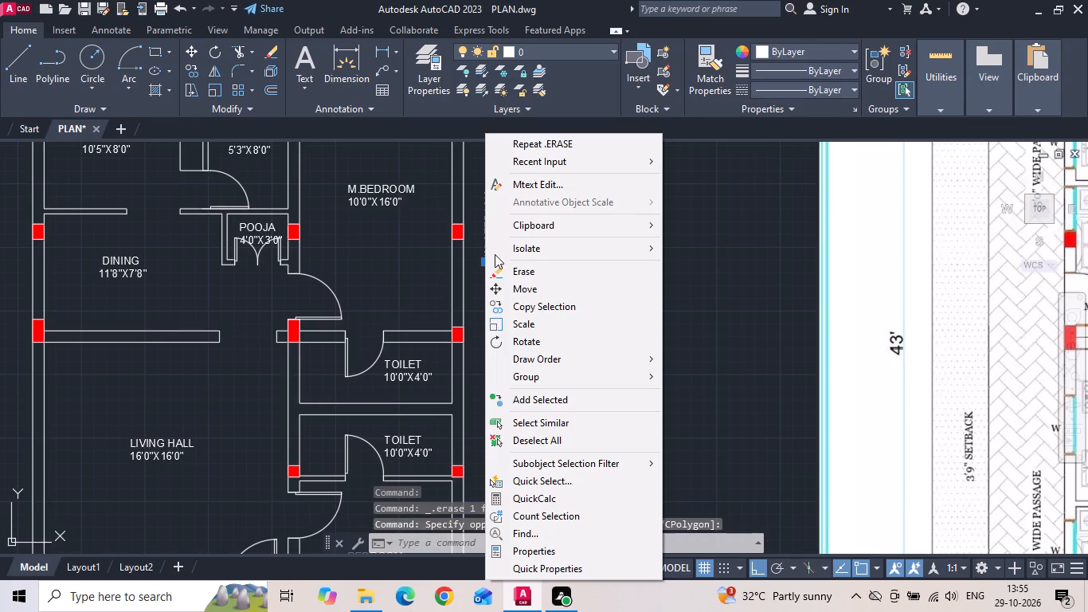
click(530, 299)
scroll(530, 299, down, 2)
drag(573, 255, 574, 265)
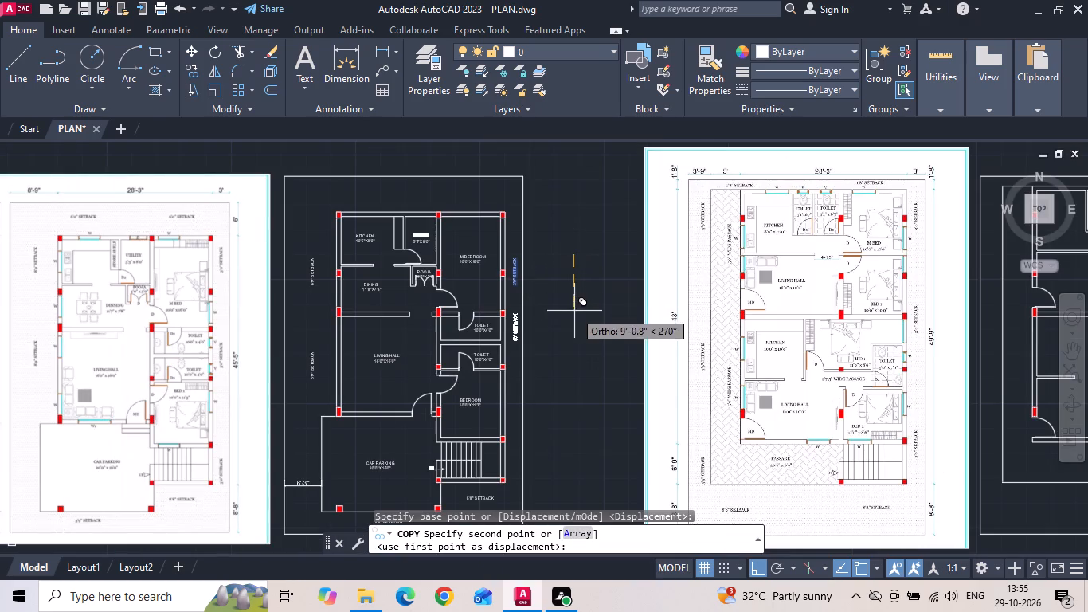
click(577, 333)
middle_drag(573, 372, 573, 321)
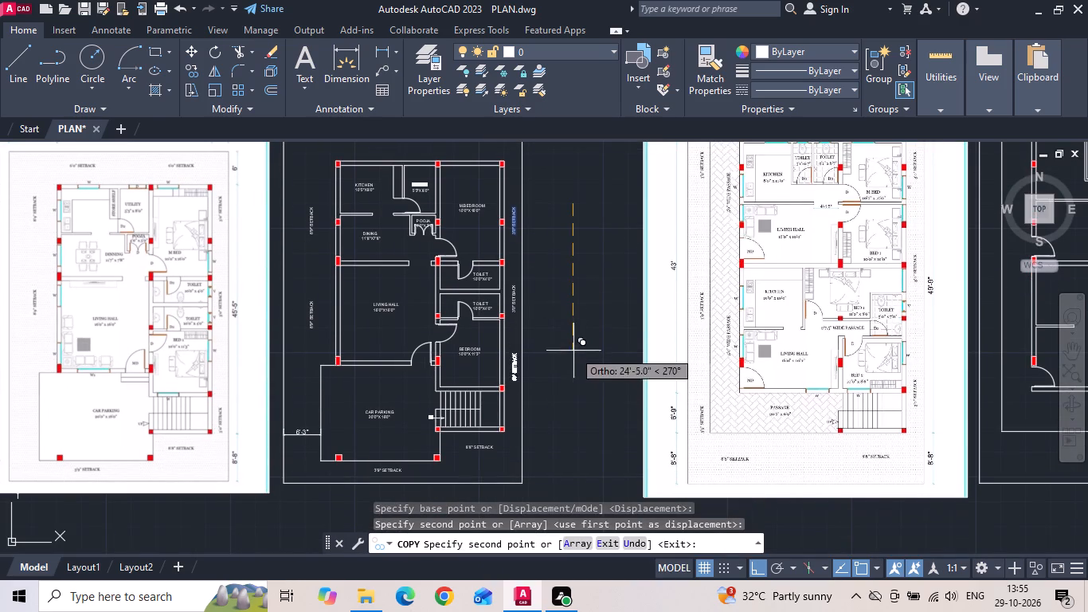
click(568, 383)
key(Escape)
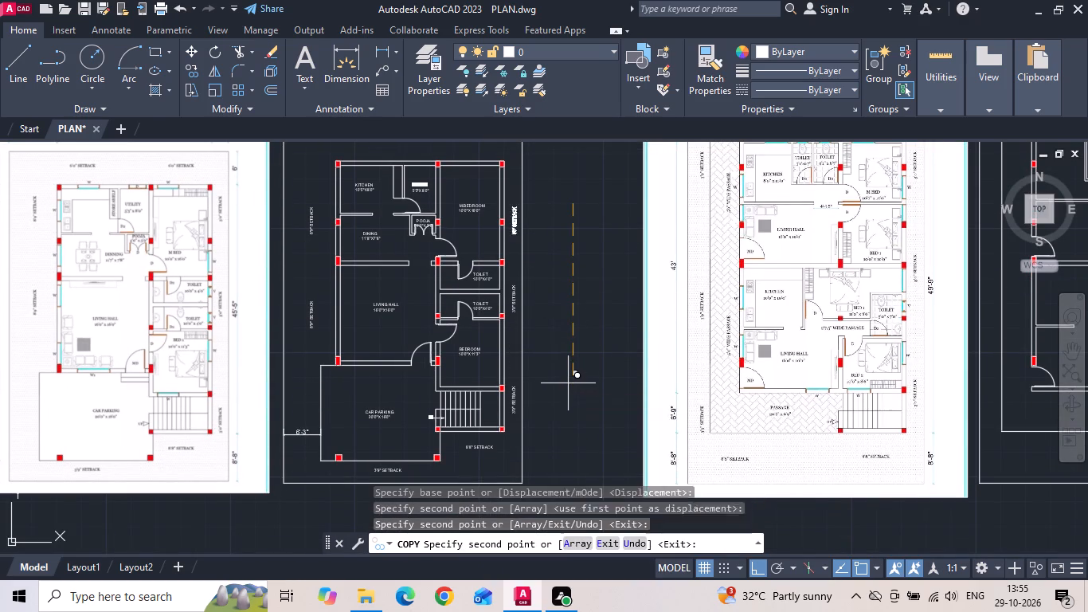
Move the middle 3'0" SETBACK label slightly straight down within its strip.
click(515, 300)
right_click(515, 300)
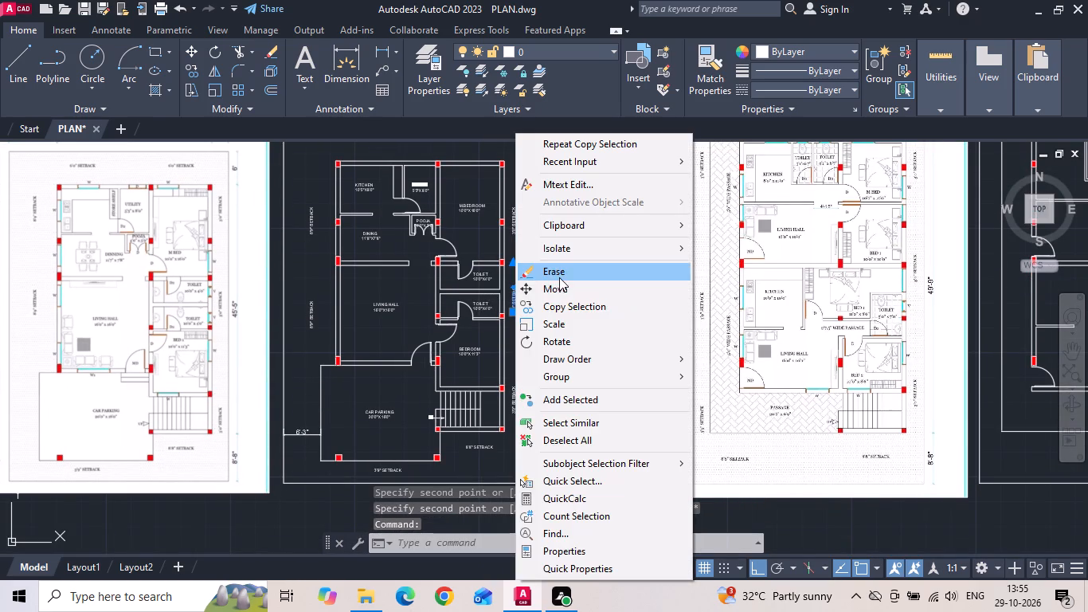
click(559, 287)
click(573, 281)
click(573, 300)
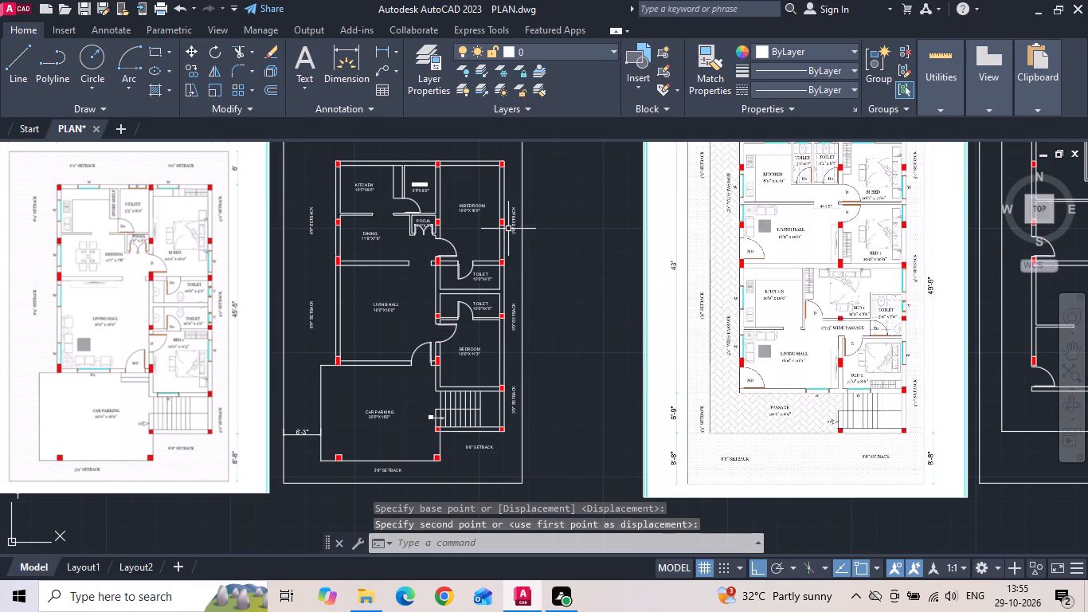
Move the upper 3'0" SETBACK label beside the master bedroom slightly straight up.
click(515, 222)
right_click(515, 222)
click(568, 288)
click(573, 268)
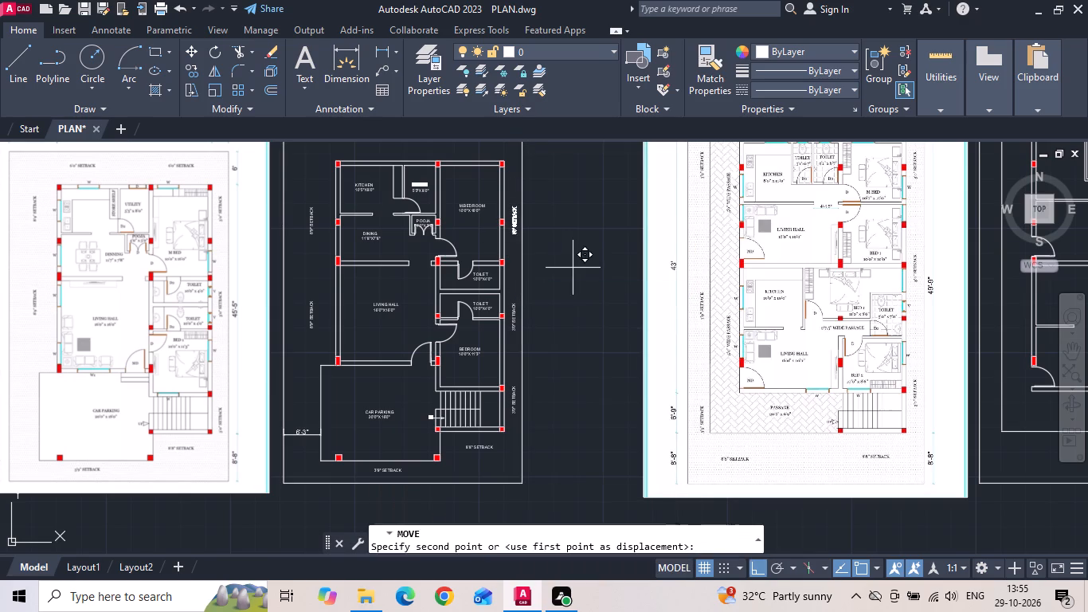
click(573, 247)
Copy the 3'9" SETBACK label below the car parking straight up into the setback strip above the kitchen.
middle_drag(452, 206, 498, 306)
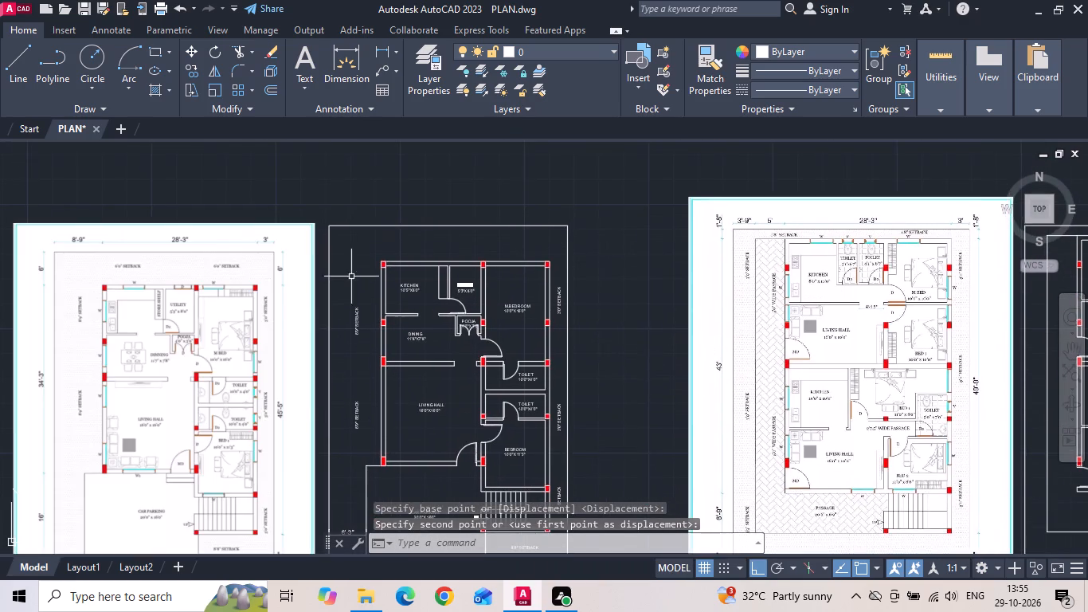
scroll(458, 254, down, 1)
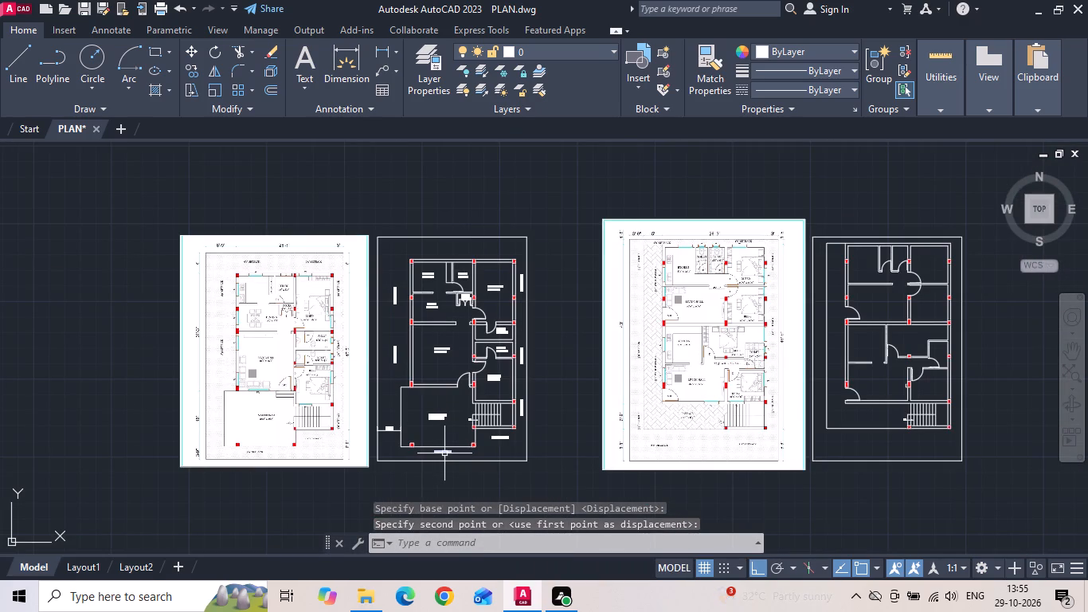
click(444, 453)
right_click(444, 453)
click(504, 185)
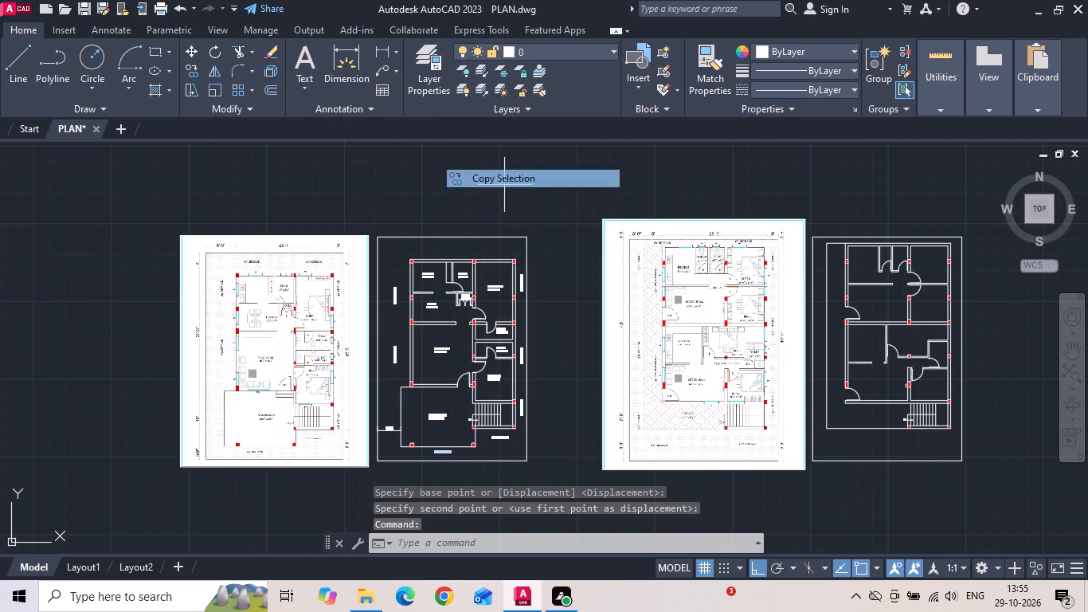
drag(444, 437, 444, 429)
scroll(404, 252, up, 3)
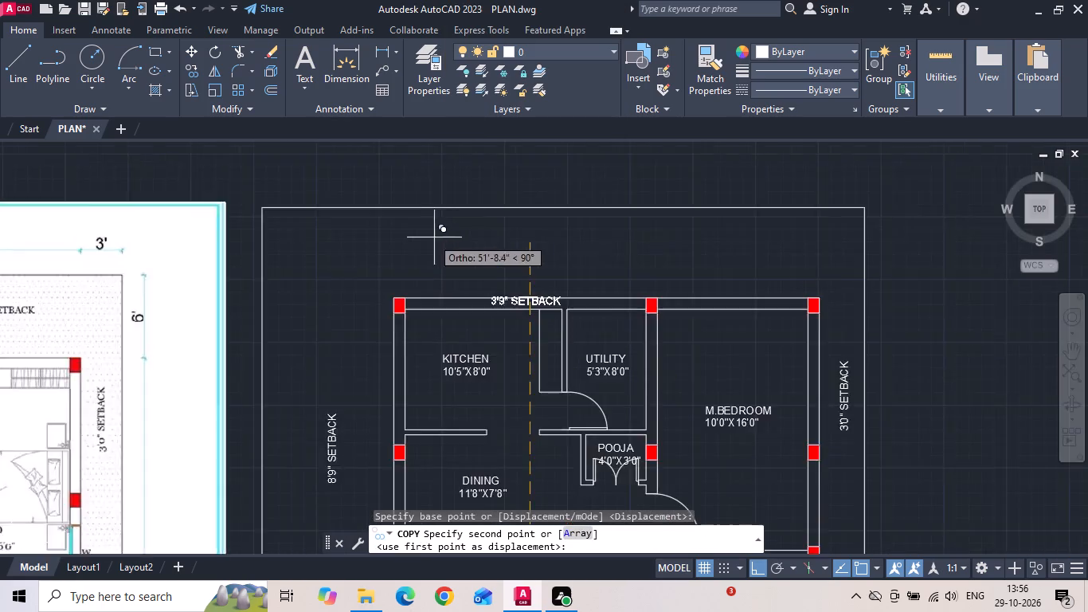
scroll(440, 237, up, 2)
middle_drag(530, 184, 530, 193)
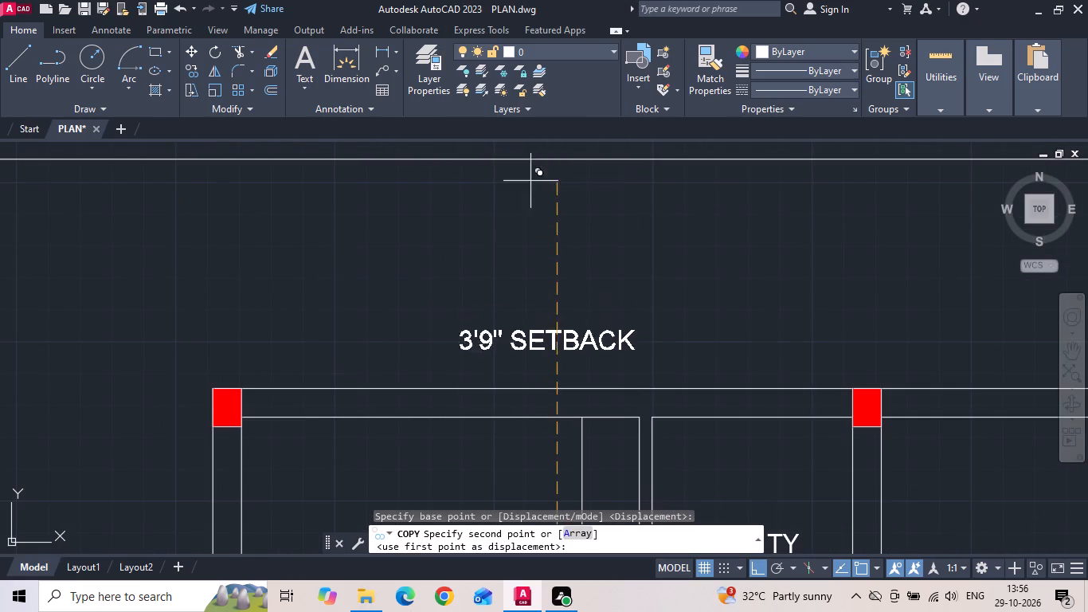
middle_drag(530, 193, 525, 240)
click(530, 165)
key(Escape)
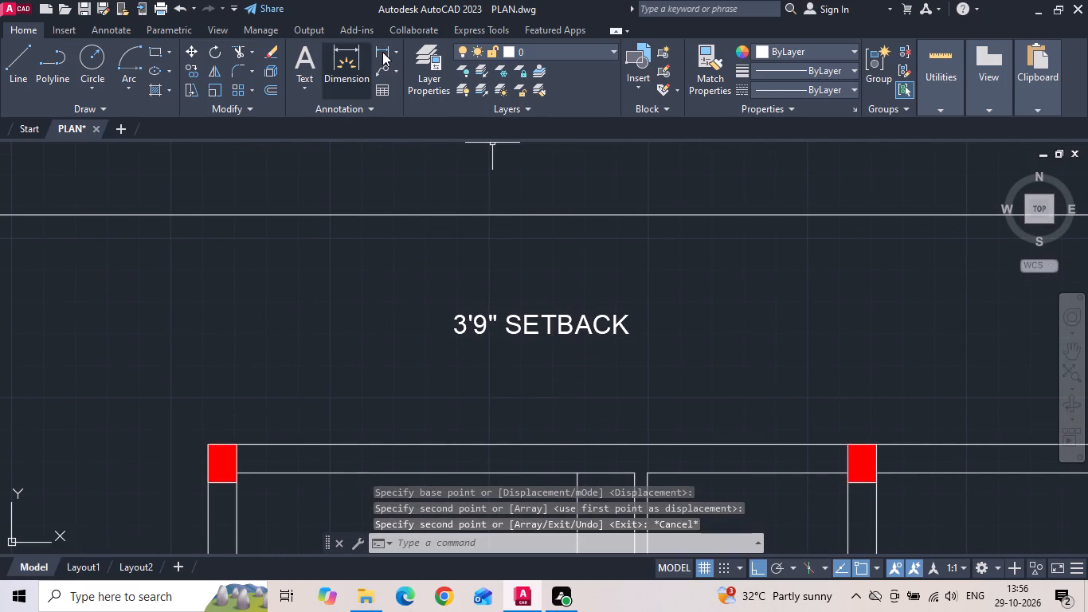
Dimension the setback depth between the plot's upper boundary and the kitchen's outer wall to measure it.
click(383, 51)
click(401, 217)
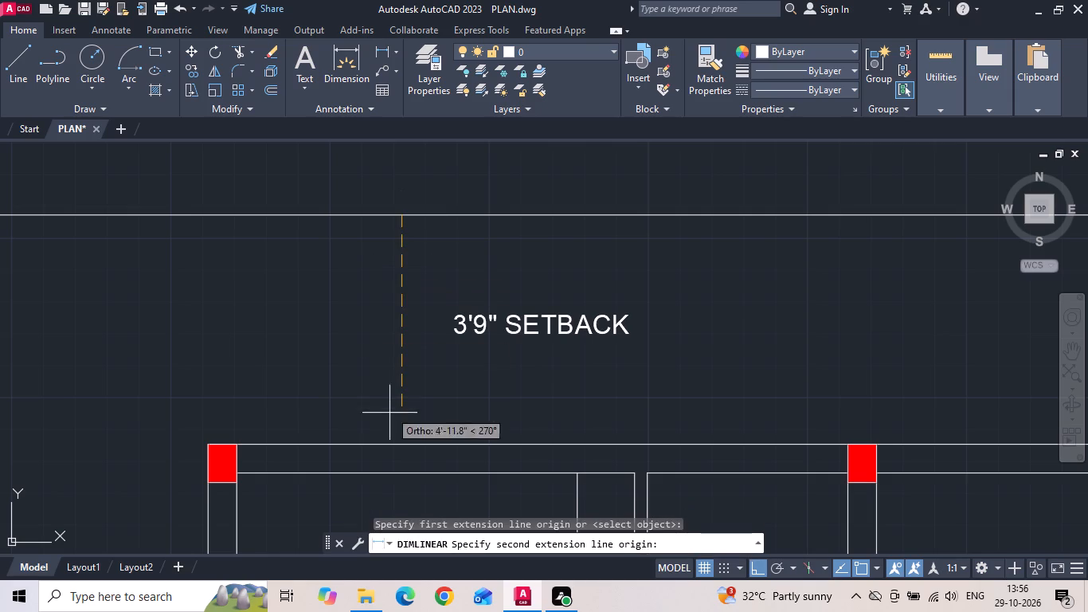
click(402, 439)
click(393, 415)
scroll(605, 304, down, 4)
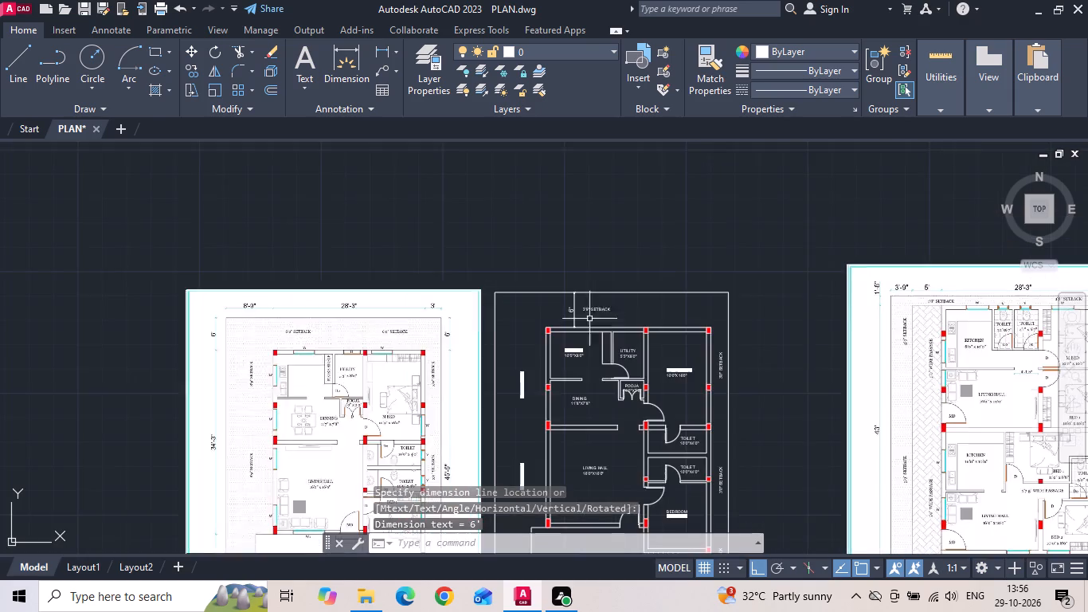
scroll(299, 331, up, 3)
scroll(292, 328, down, 2)
scroll(782, 296, up, 4)
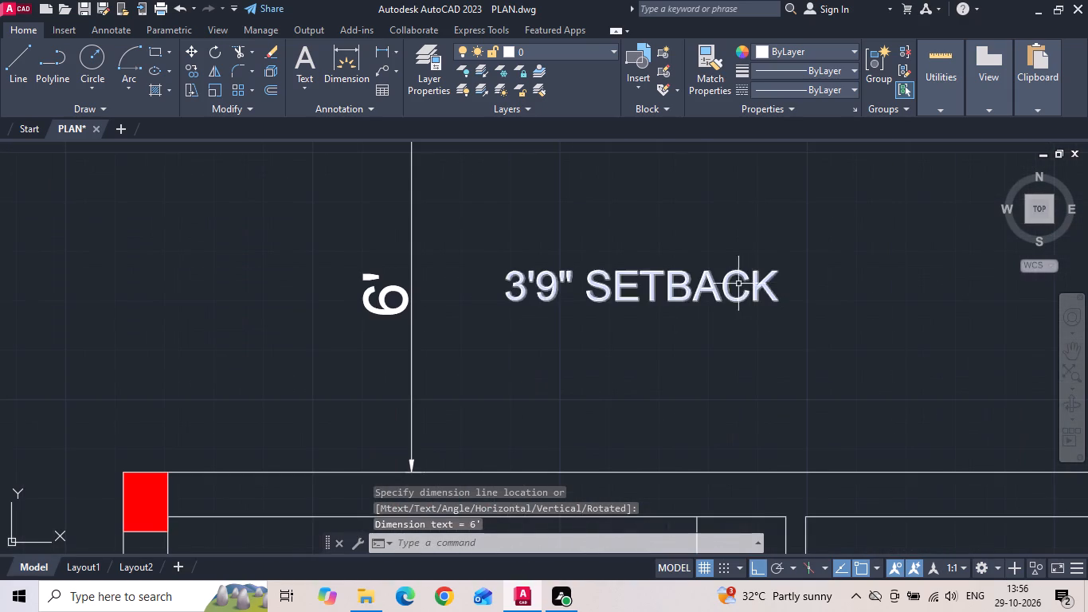
Change the copied label above the kitchen to 6'0" SETBACK.
double_click(558, 288)
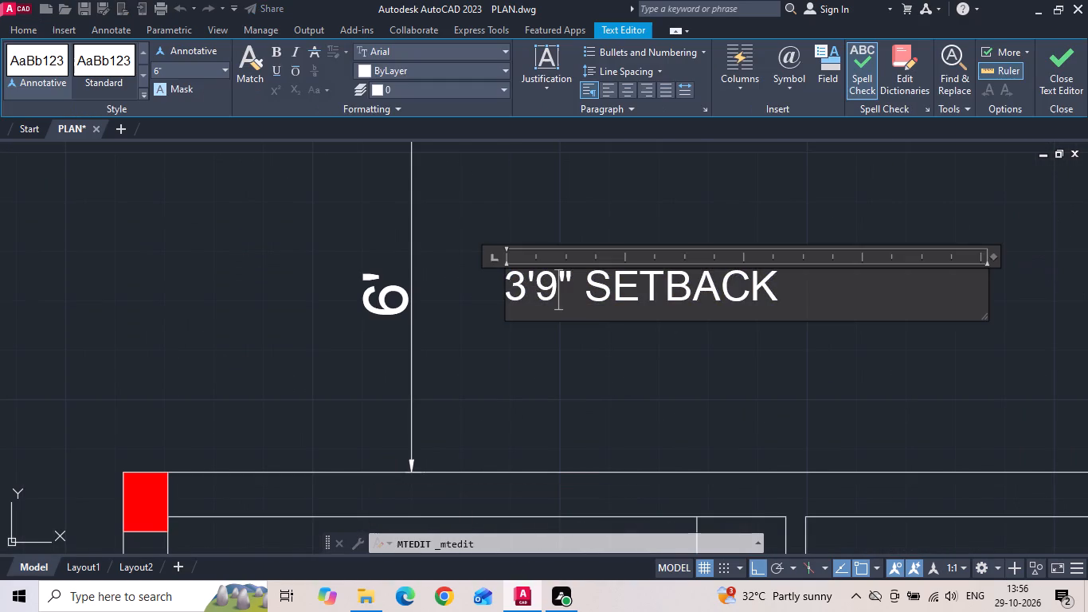
key(BackSpace)
key(0)
click(520, 292)
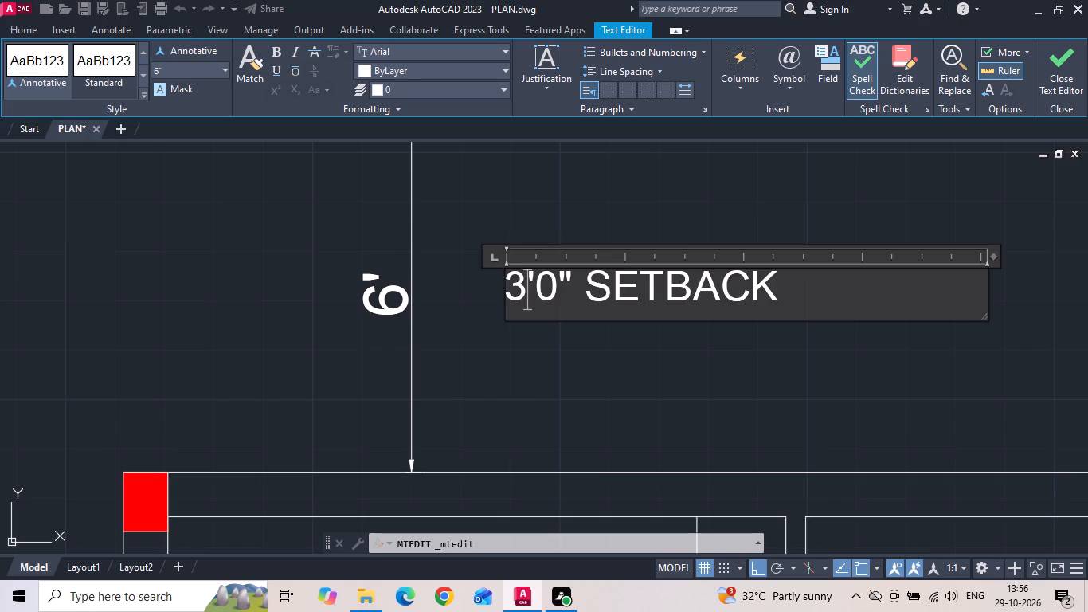
key(BackSpace)
key(6)
click(479, 365)
scroll(478, 363, down, 2)
Erase the linear dimension beside the 6'0" SETBACK label.
drag(473, 363, 472, 362)
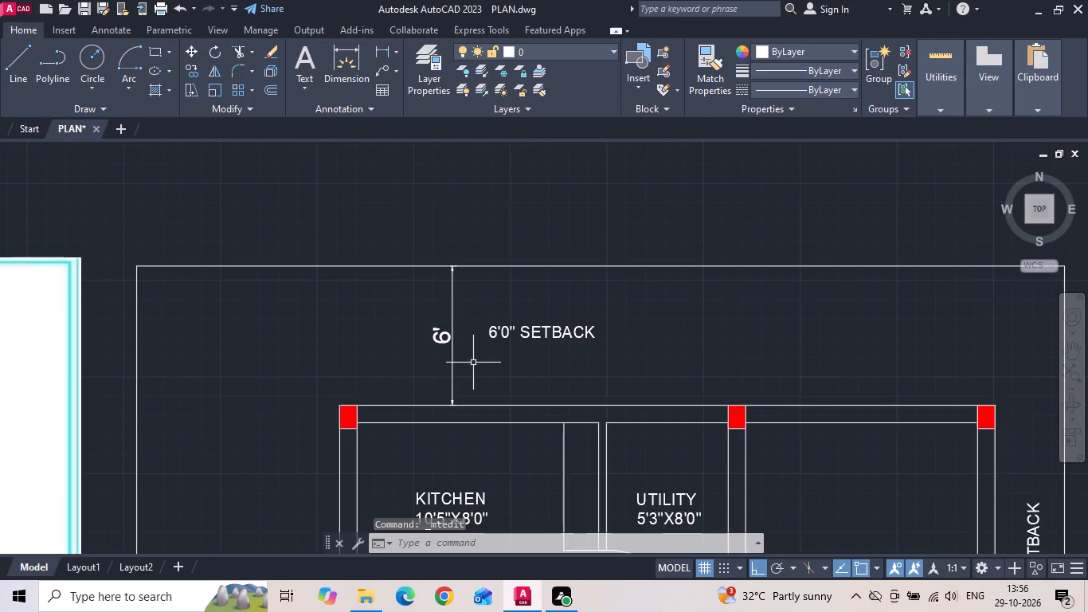
drag(472, 362, 466, 357)
click(405, 328)
key(Delete)
scroll(415, 318, down, 1)
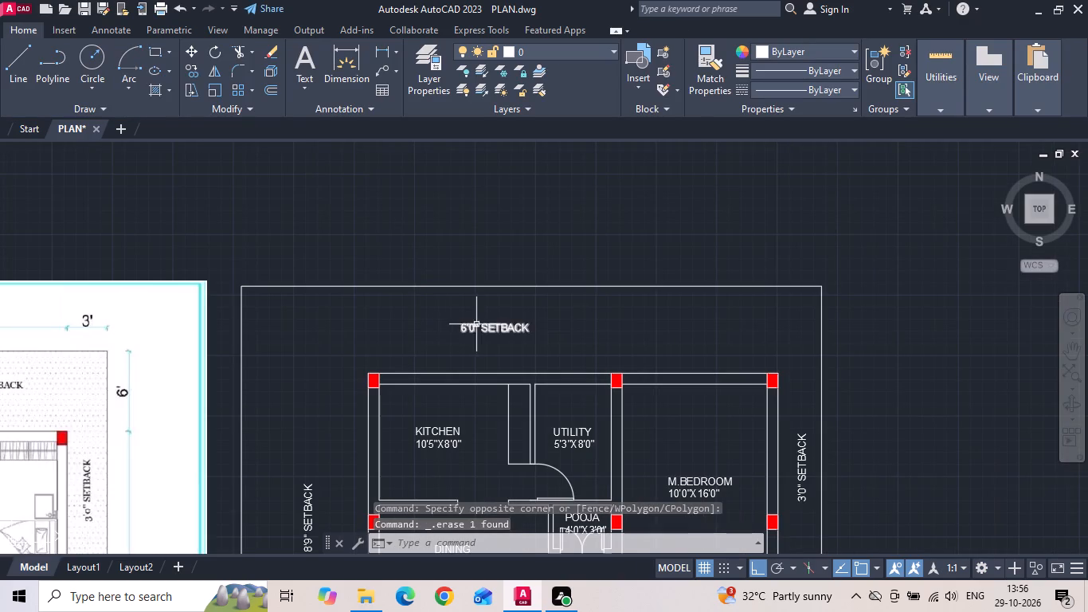
Move the 6'0" SETBACK label left above the kitchen and centre it vertically in the setback strip.
click(481, 326)
right_click(482, 326)
click(518, 296)
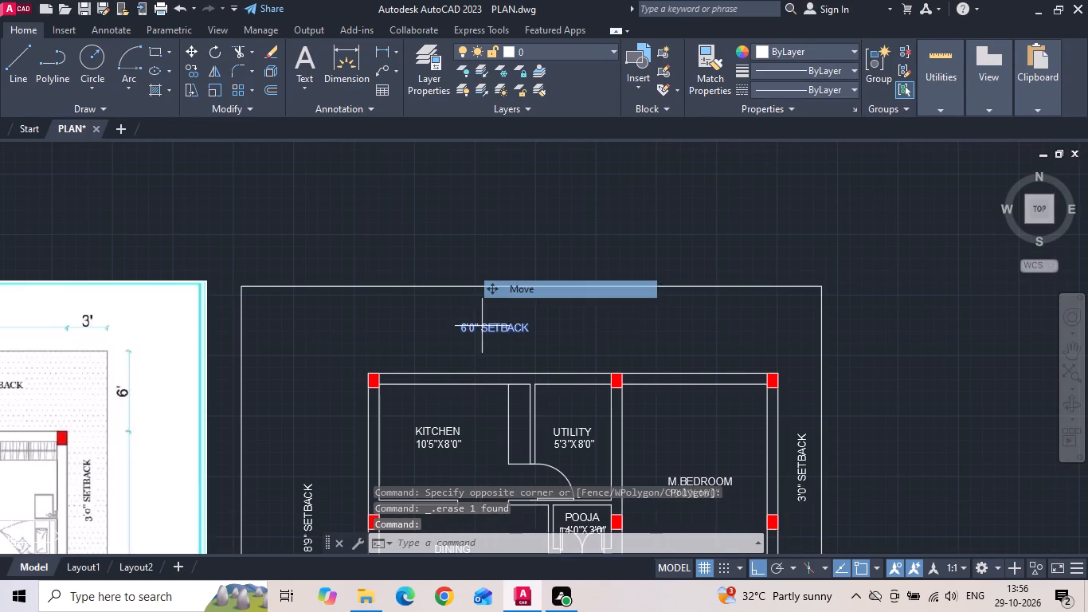
drag(634, 320, 623, 324)
click(533, 330)
click(444, 331)
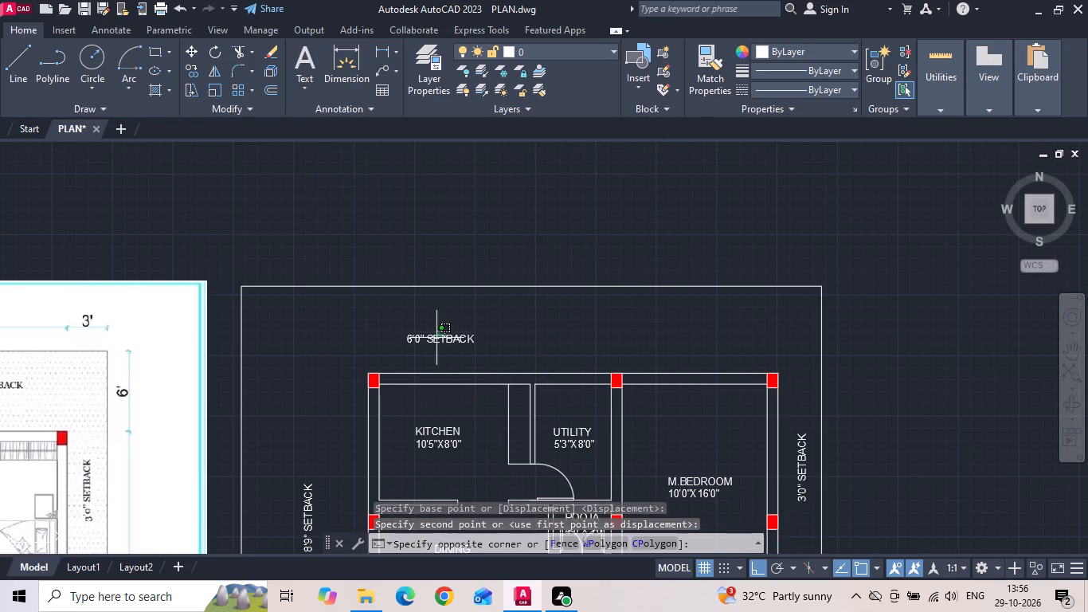
click(434, 340)
right_click(432, 340)
click(463, 287)
scroll(467, 309, up, 1)
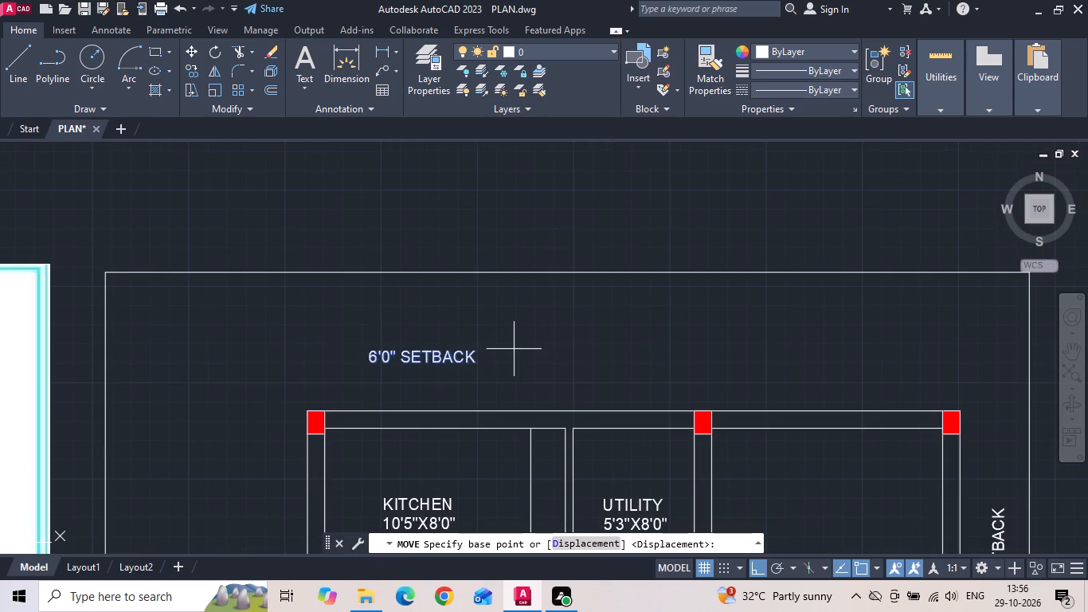
click(515, 349)
click(515, 333)
Move the 6'0" SETBACK label horizontally left about 3'-11", over the house's upper-left column.
drag(509, 332, 479, 347)
click(434, 353)
right_click(427, 347)
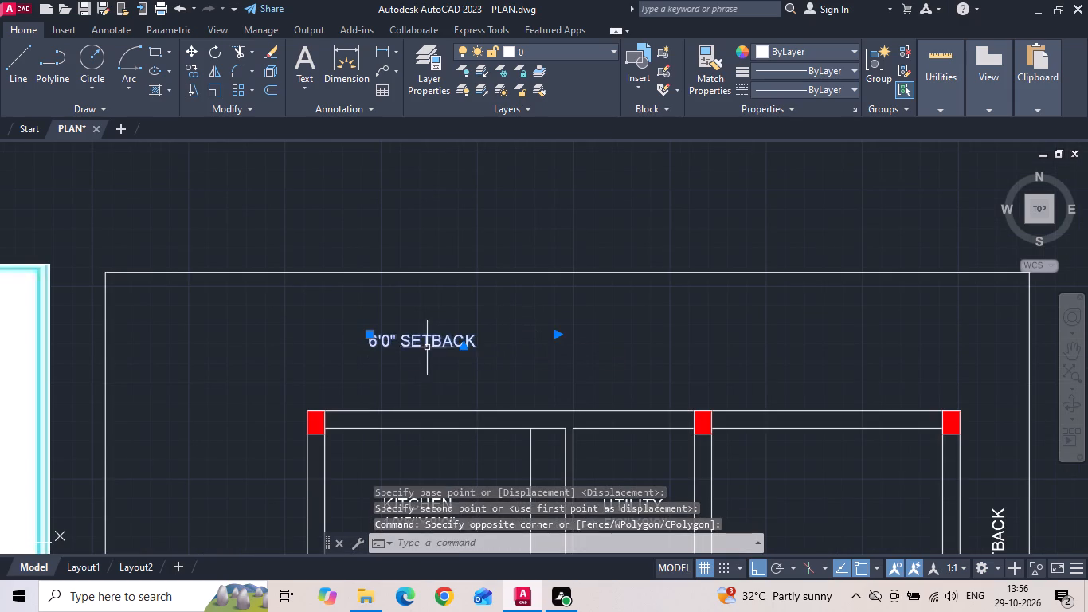
click(464, 288)
click(633, 336)
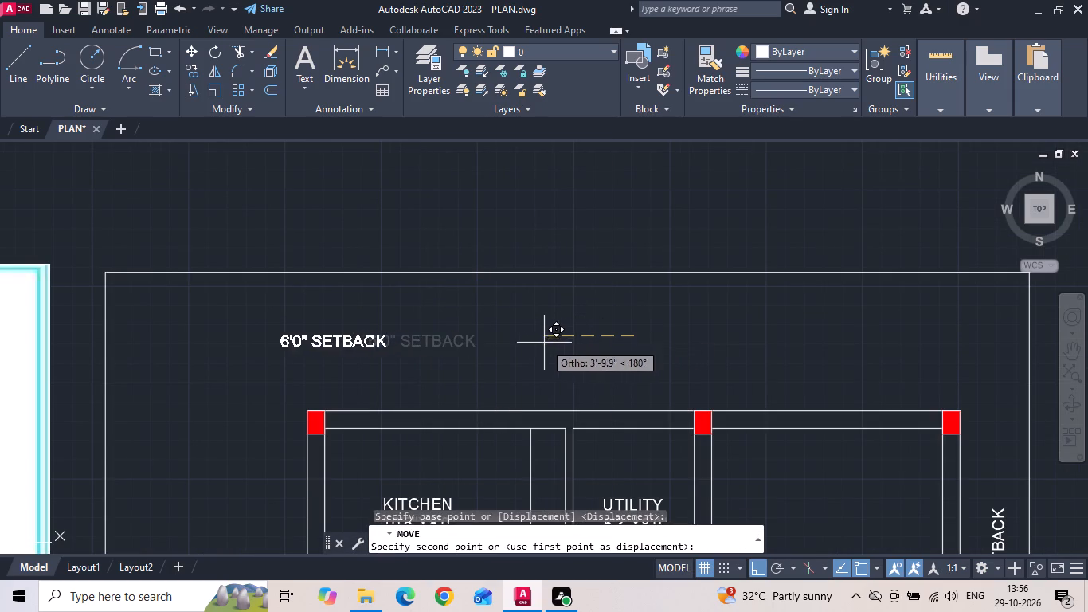
click(543, 343)
Copy the 6'0" SETBACK label horizontally right about 21', above the master bedroom.
drag(389, 345, 378, 350)
click(307, 343)
right_click(307, 343)
click(339, 314)
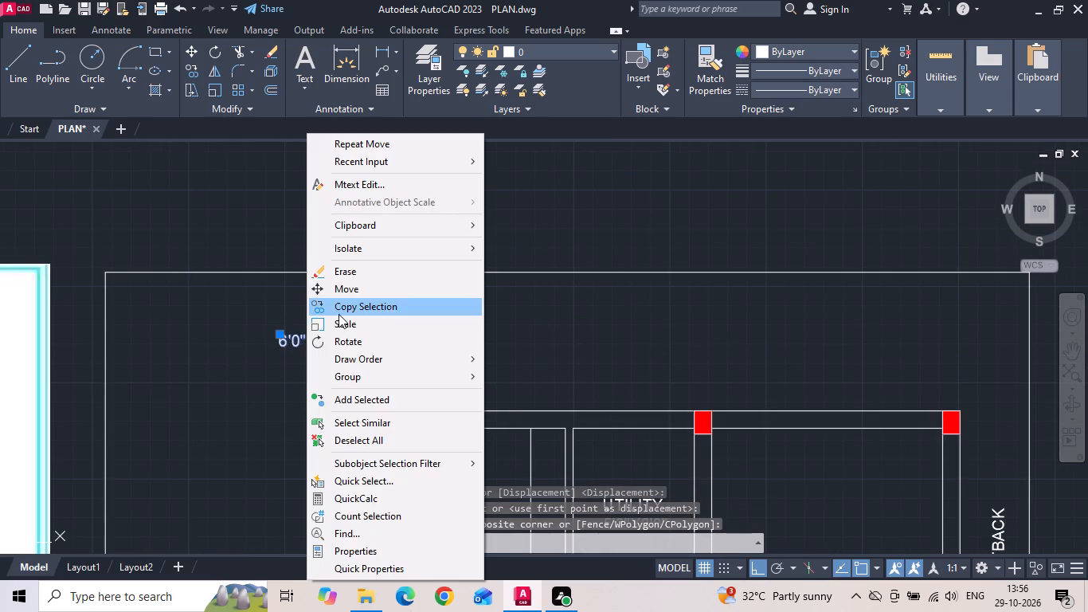
drag(376, 367, 397, 371)
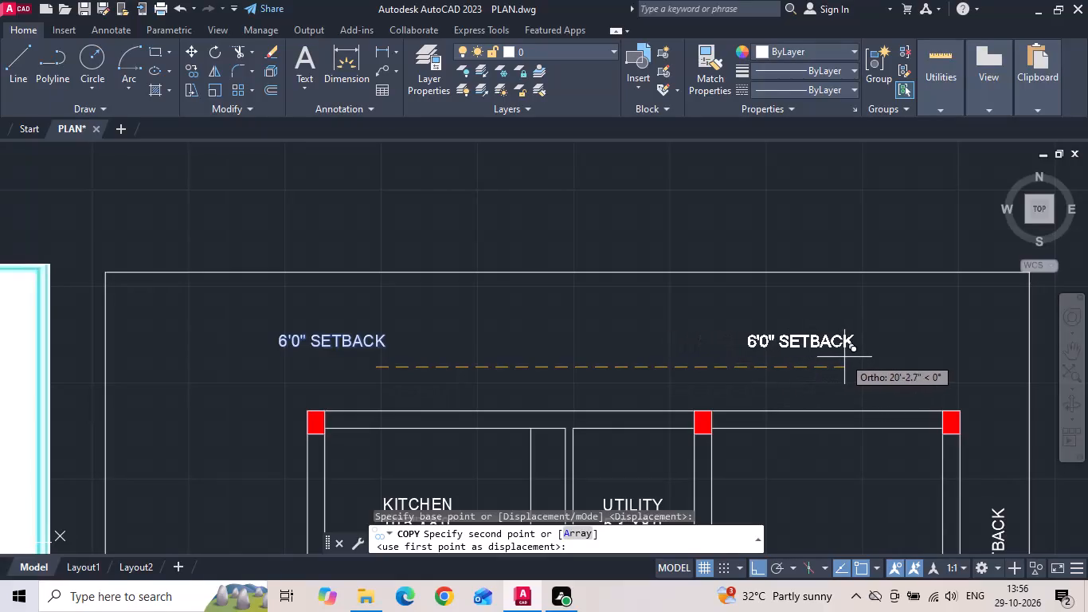
click(870, 359)
key(Escape)
Move the left 6'0" SETBACK label horizontally right about 2'-6", above the kitchen.
drag(553, 371, 397, 371)
click(296, 332)
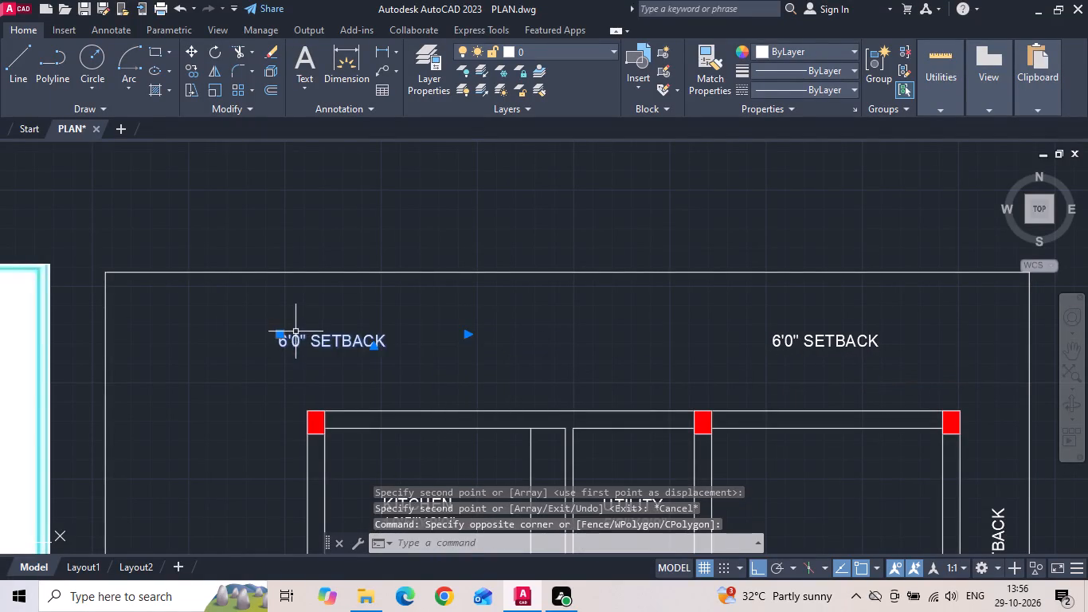
right_click(295, 331)
click(319, 295)
drag(440, 353, 454, 353)
click(499, 353)
Save the drawing.
scroll(596, 275, down, 2)
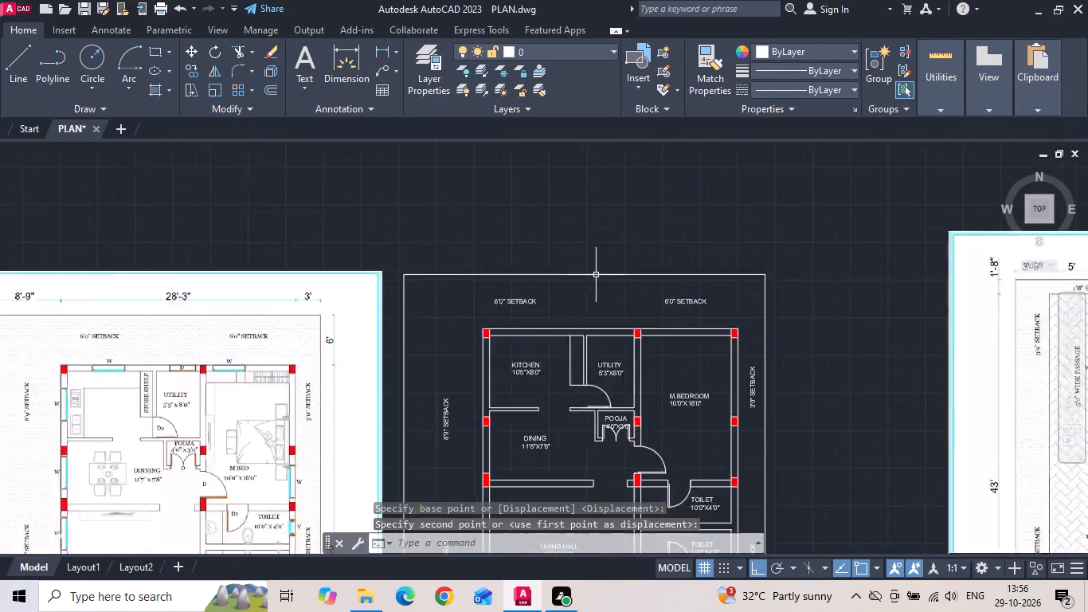
scroll(596, 275, down, 1)
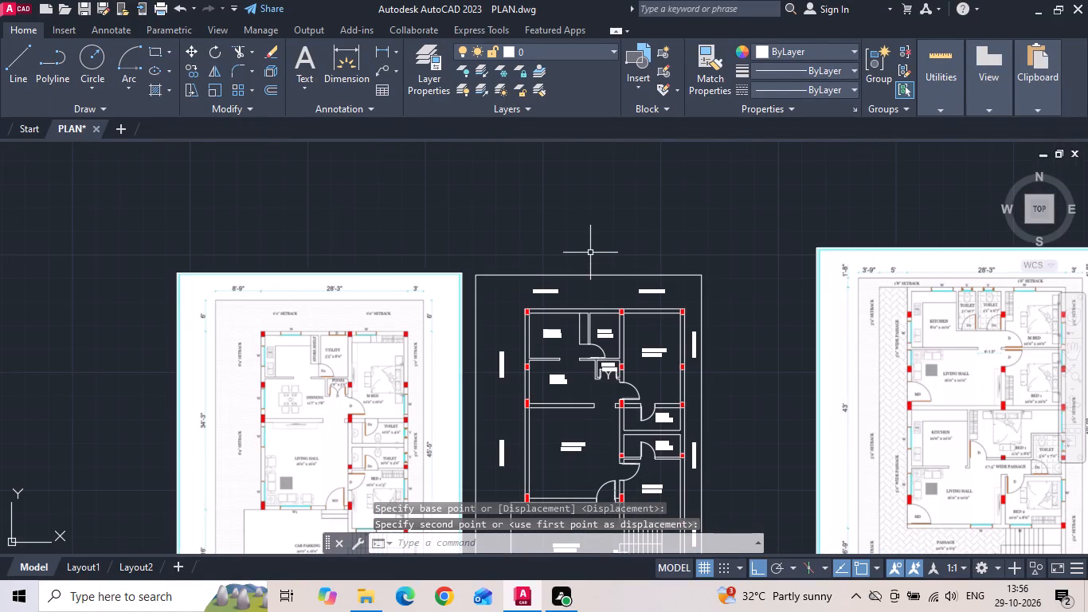
key(ctrl+s)
key(ctrl+s)
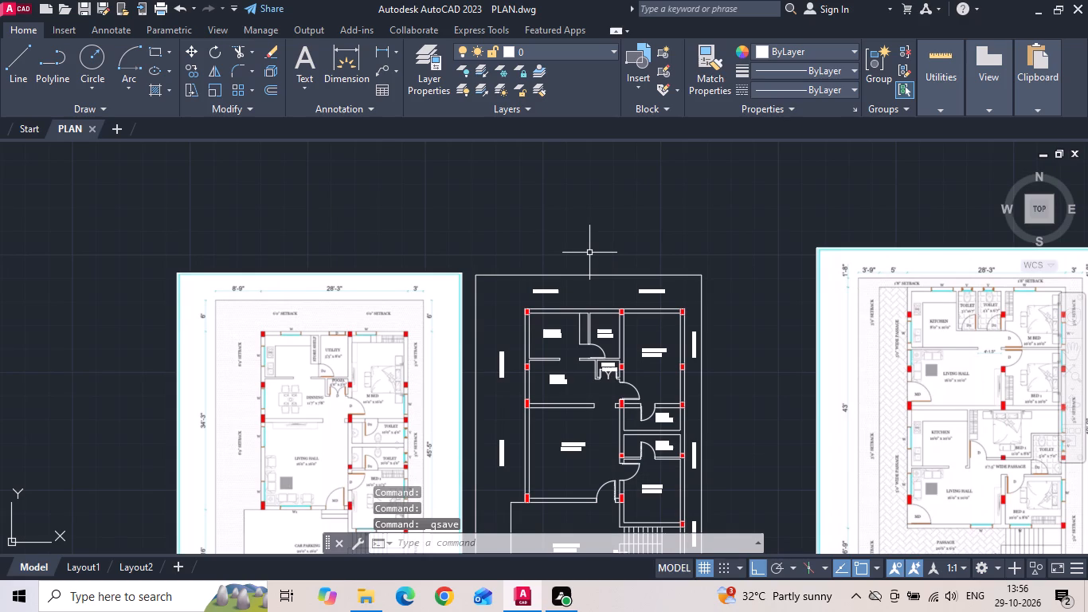
Copy both 6'0" SETBACK labels from the first floor plan to the second plan, using the outer boundaries' upper-right corners as reference points.
middle_drag(554, 300, 532, 241)
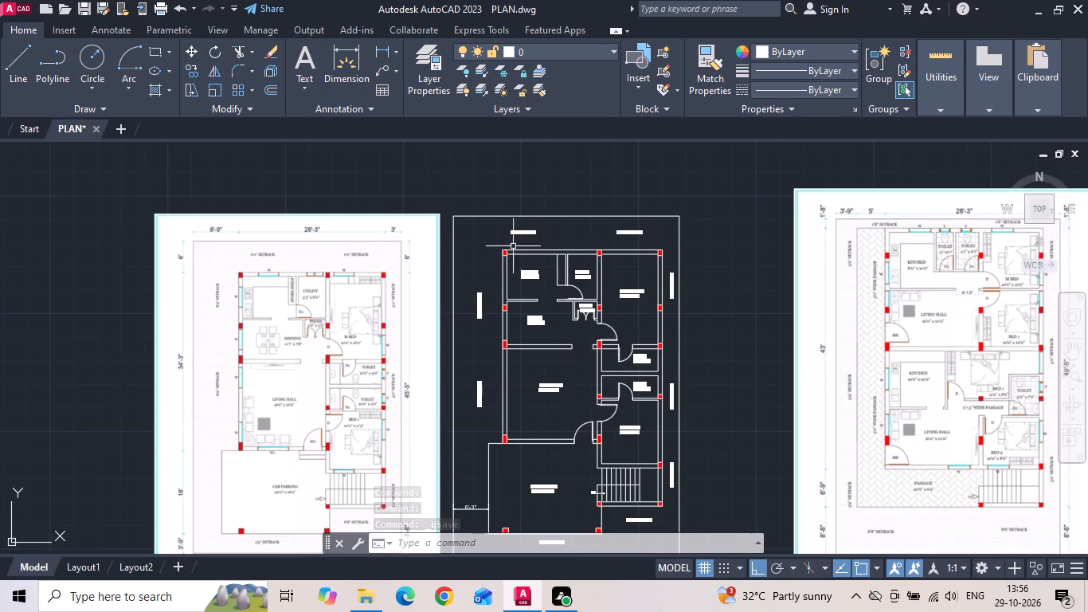
scroll(464, 251, down, 1)
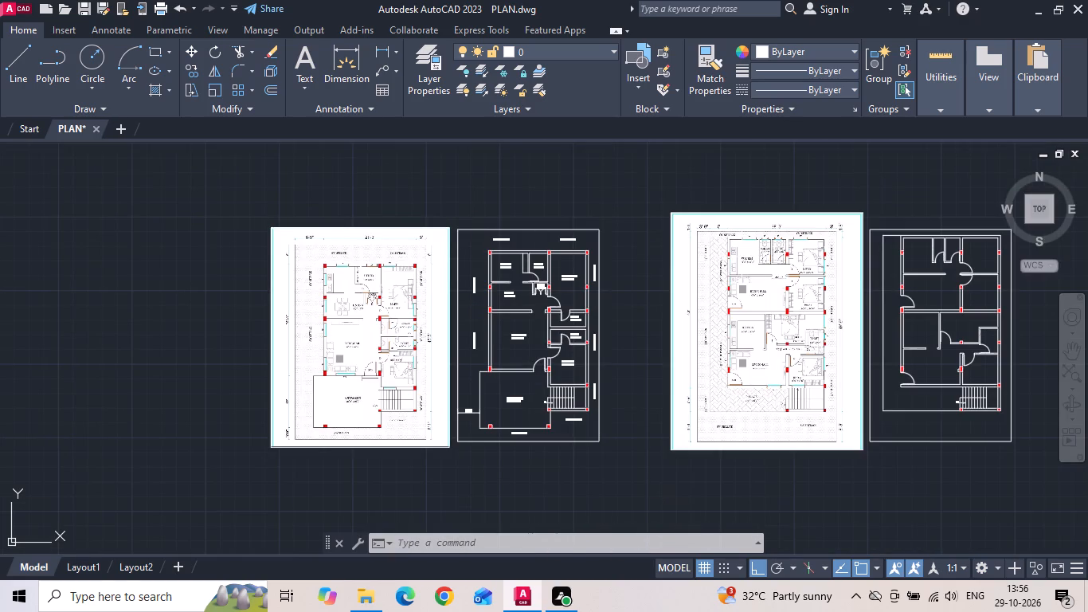
scroll(761, 252, up, 2)
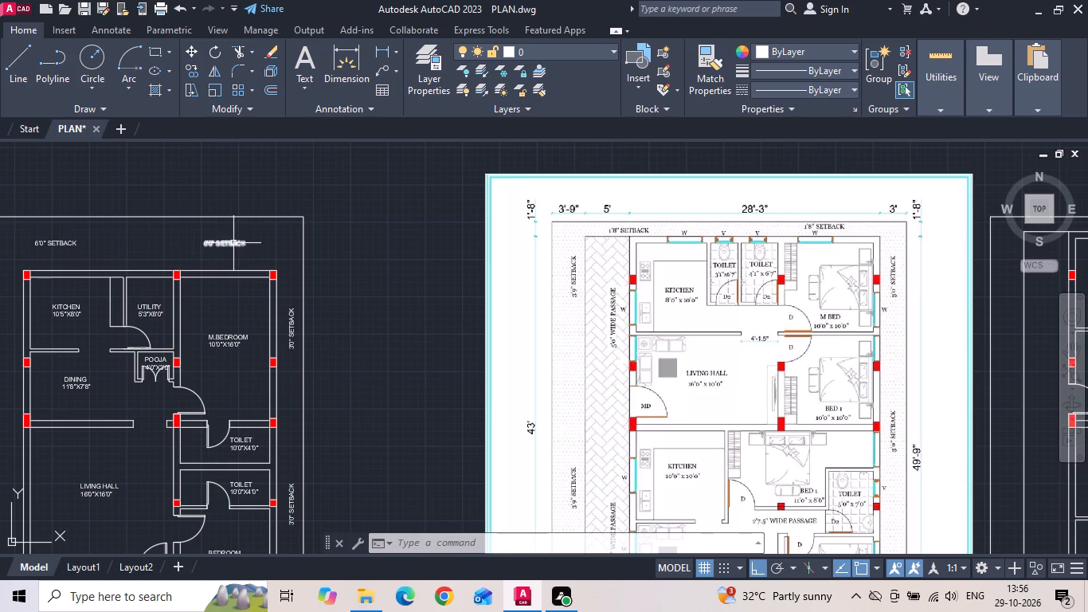
click(233, 243)
click(72, 248)
right_click(72, 248)
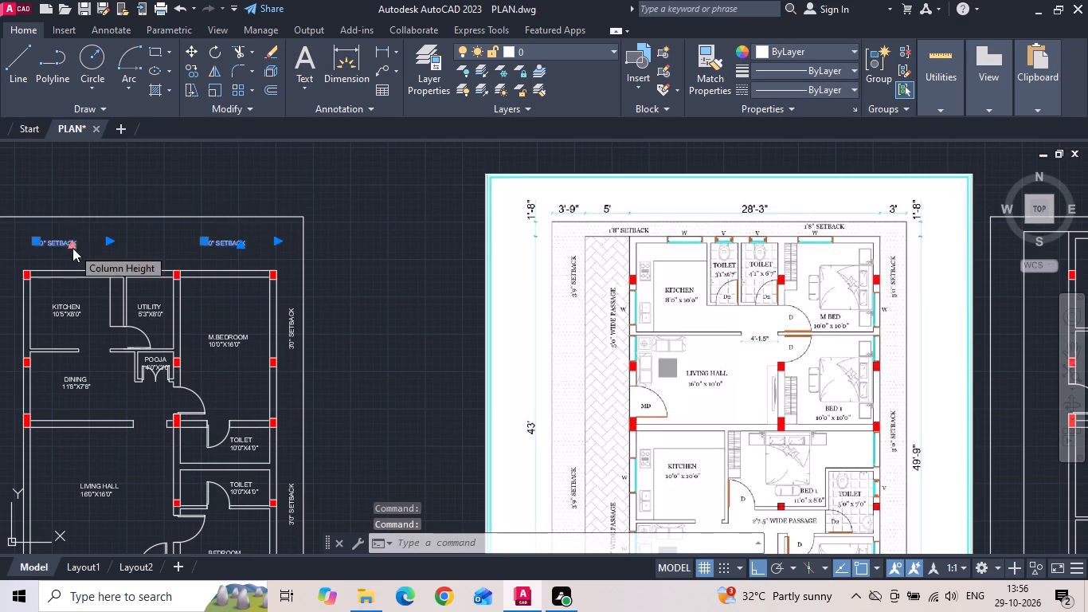
click(108, 324)
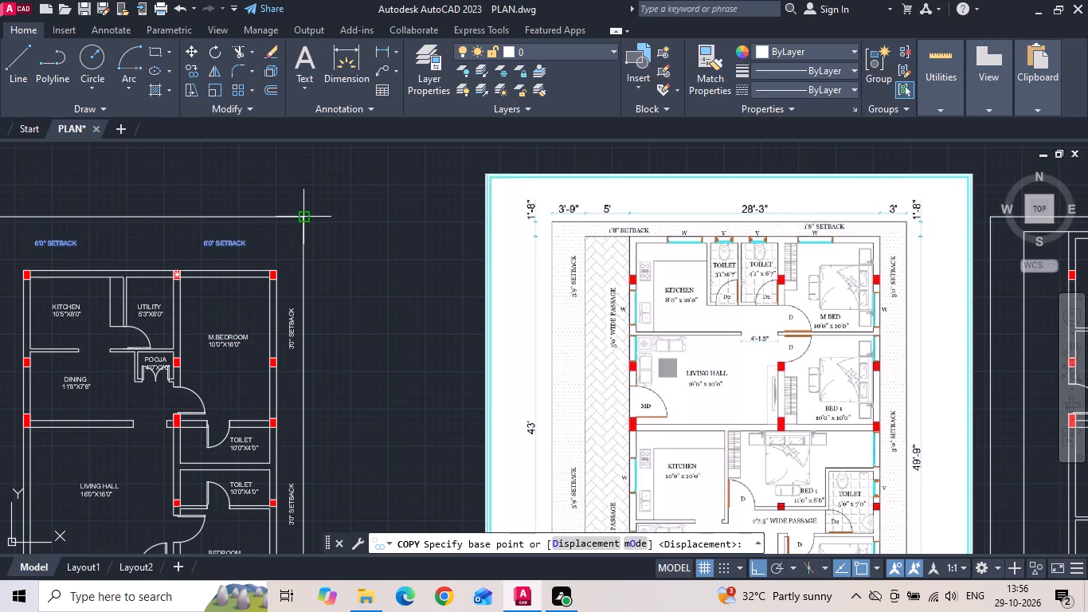
click(302, 219)
scroll(233, 245, down, 2)
middle_drag(796, 235, 737, 237)
scroll(598, 241, up, 1)
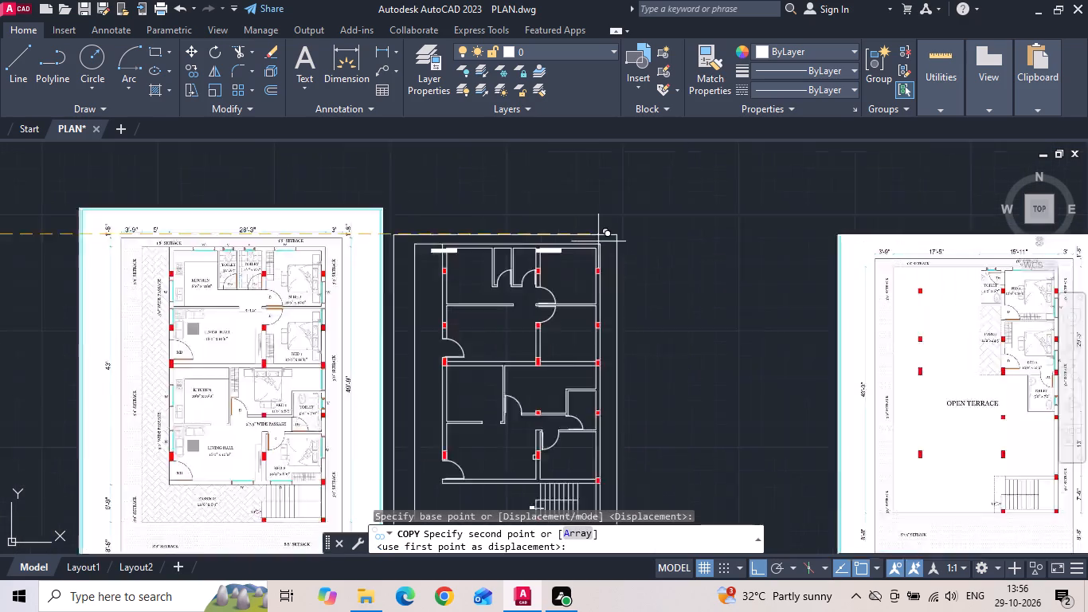
scroll(594, 242, up, 3)
click(683, 207)
key(Escape)
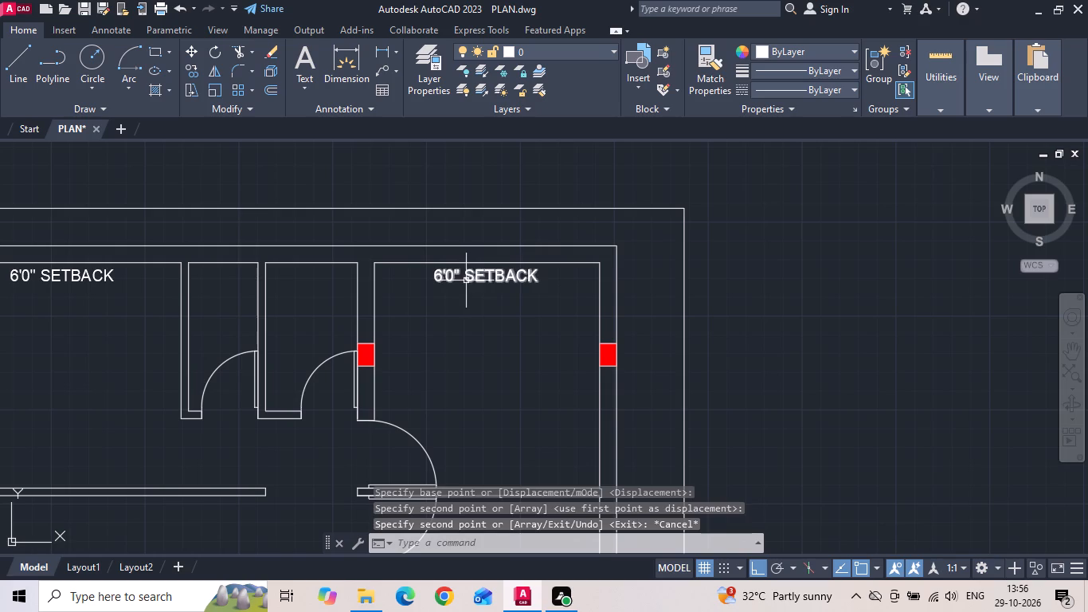
Move both copied 6'0" SETBACK labels straight up about 1'-11" into the second plan's top setback strip.
click(466, 279)
click(109, 274)
right_click(108, 274)
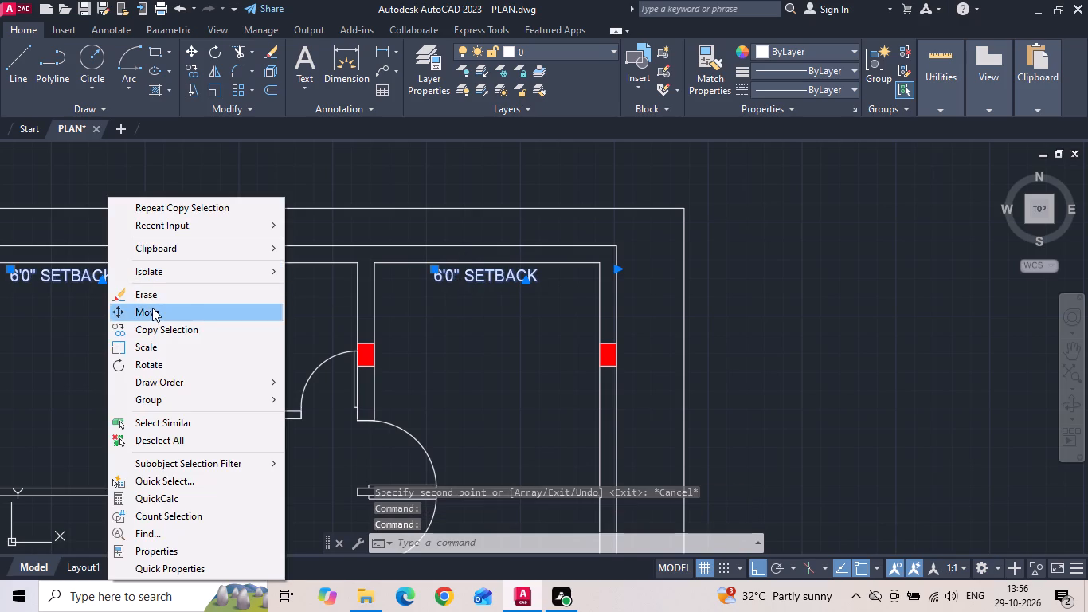
click(152, 308)
scroll(468, 355, down, 1)
click(467, 377)
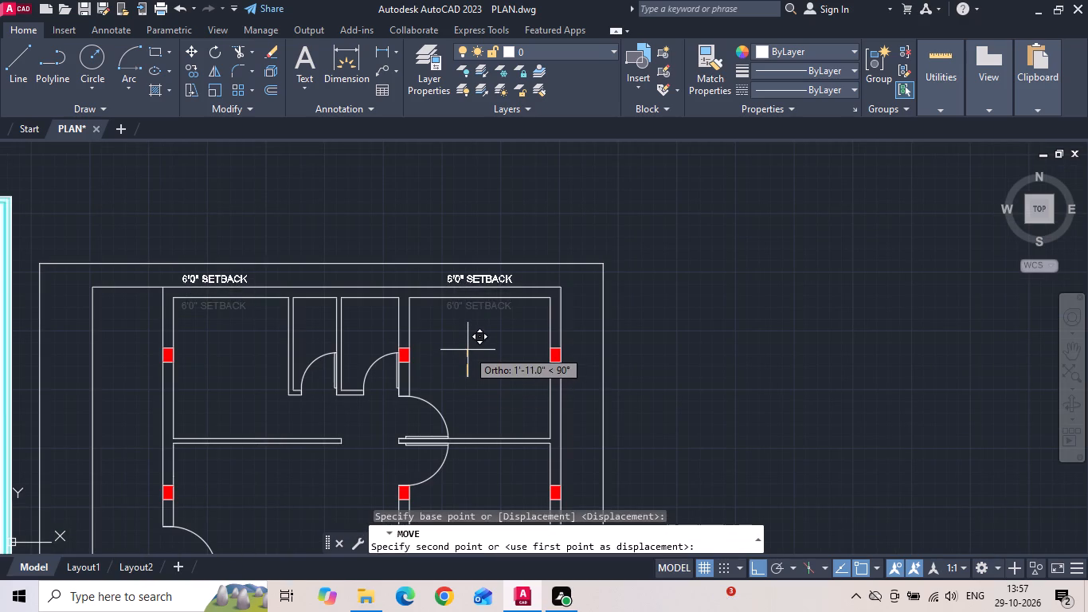
click(468, 350)
Change the right-hand label in the second plan's top setback strip to read 1'8" SETBACK.
scroll(447, 274, up, 2)
double_click(453, 286)
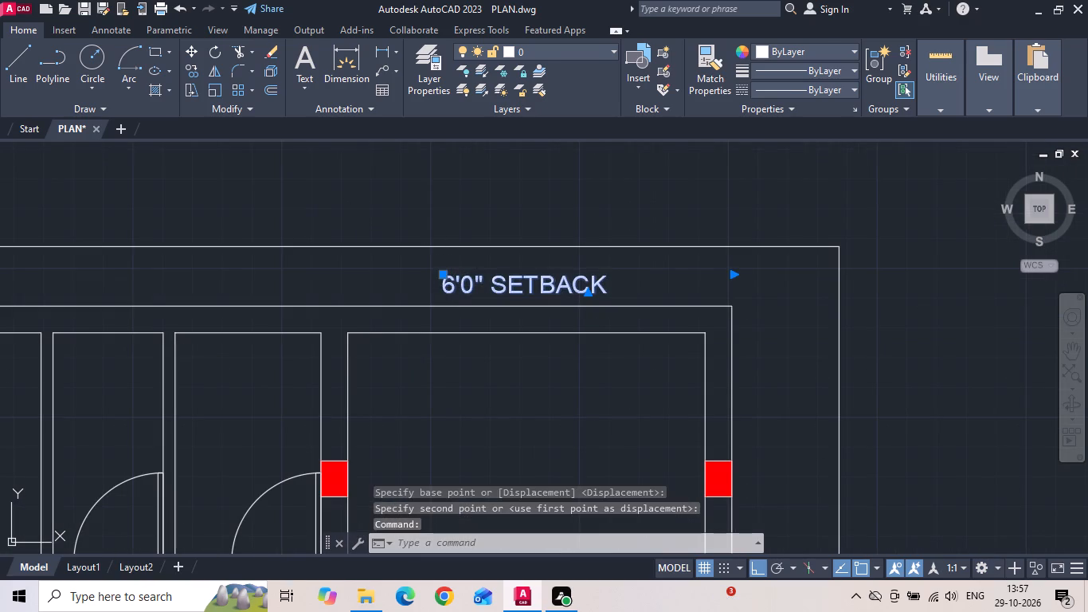
key(BackSpace)
key(1)
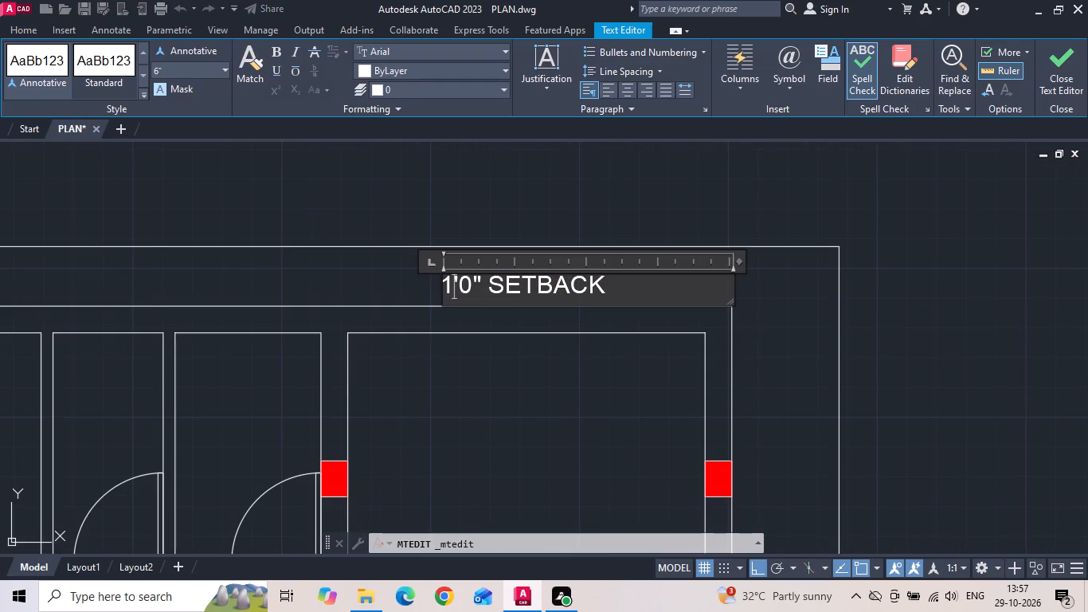
click(471, 282)
key(BackSpace)
key(8)
click(339, 286)
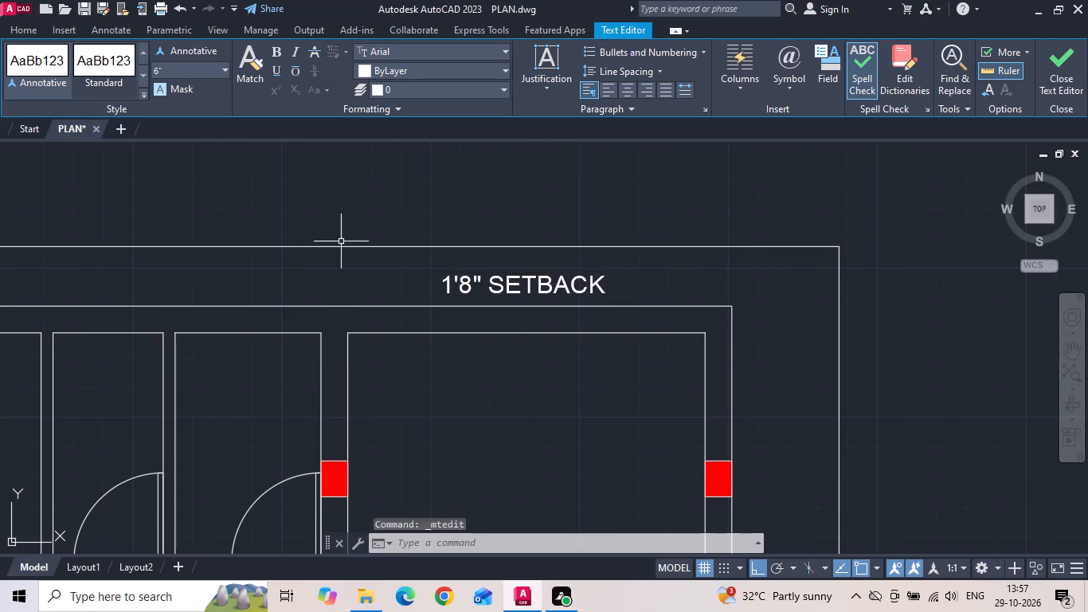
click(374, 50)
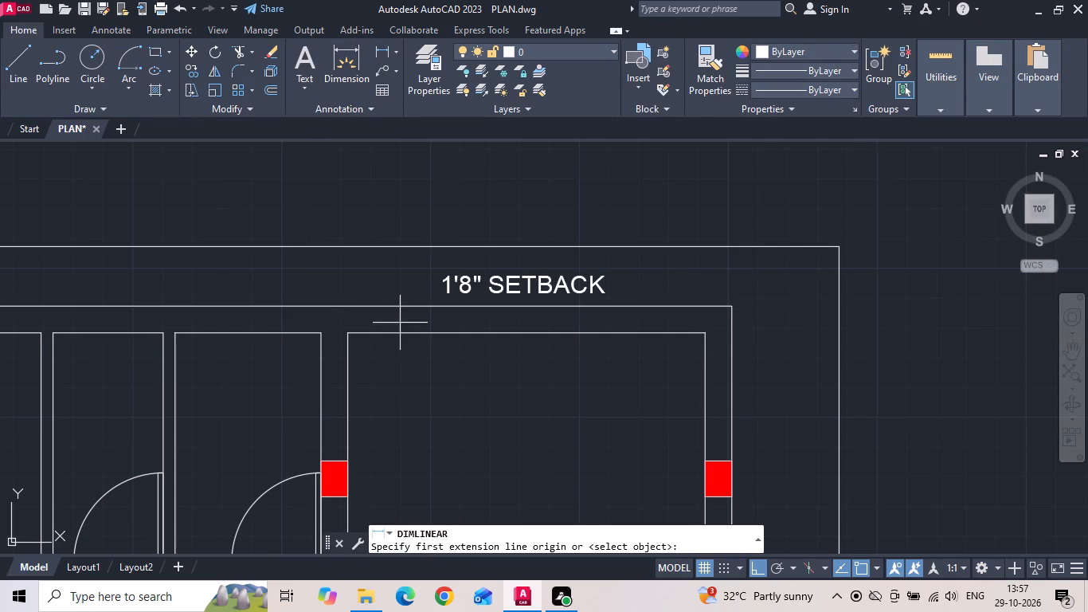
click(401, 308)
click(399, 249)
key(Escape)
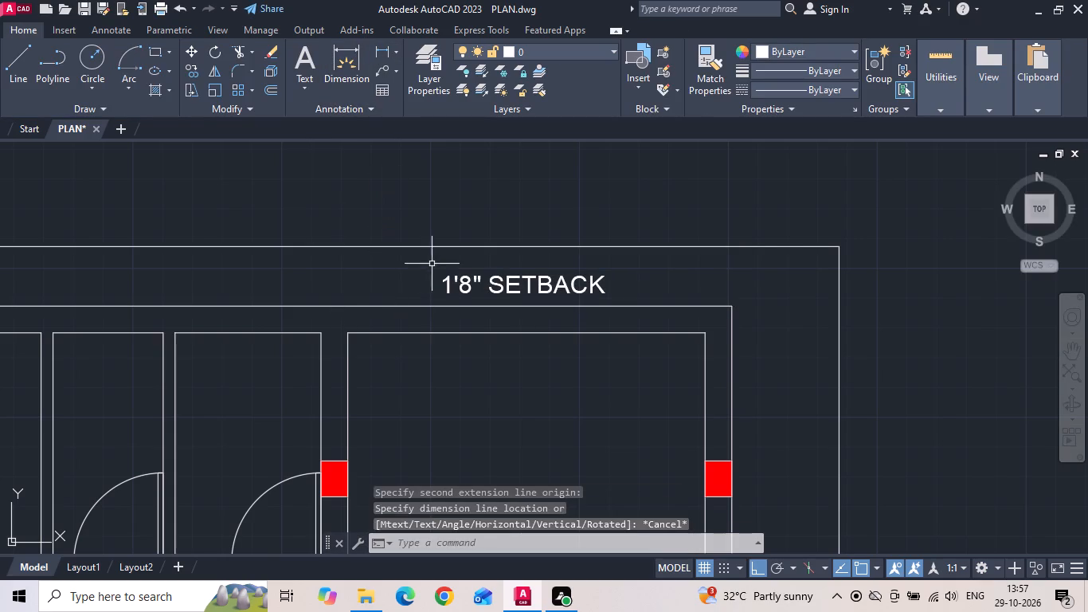
Move the 1'8" SETBACK label slightly upward within the top setback strip.
click(582, 274)
right_click(581, 274)
click(602, 295)
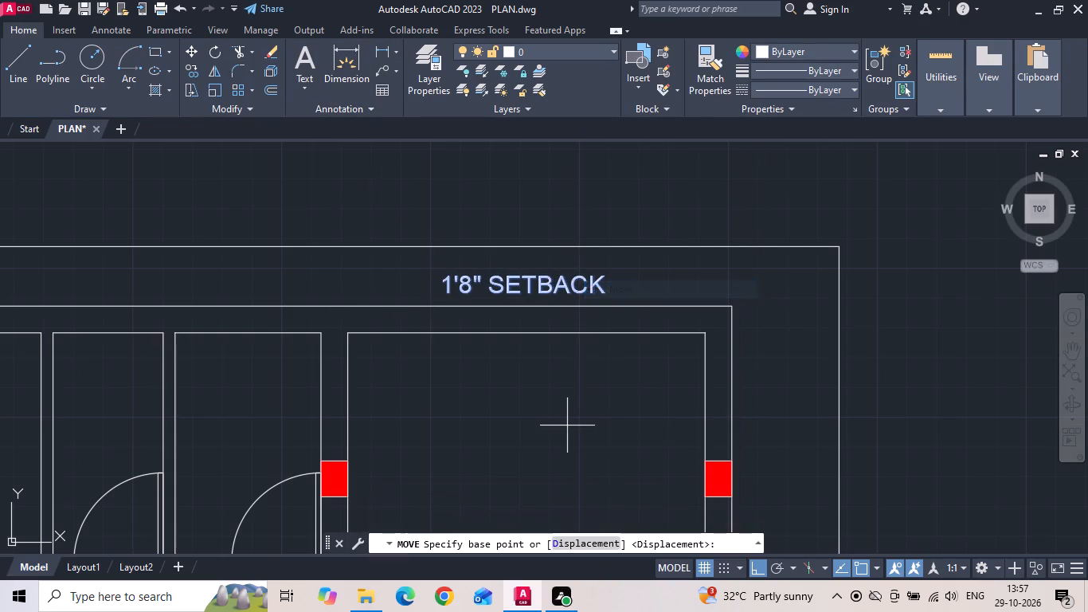
click(564, 433)
click(563, 424)
Replace the remaining 6'0" SETBACK label with a copy of the 1'8" SETBACK label, placed horizontally left about 18'-6".
scroll(625, 391, down, 2)
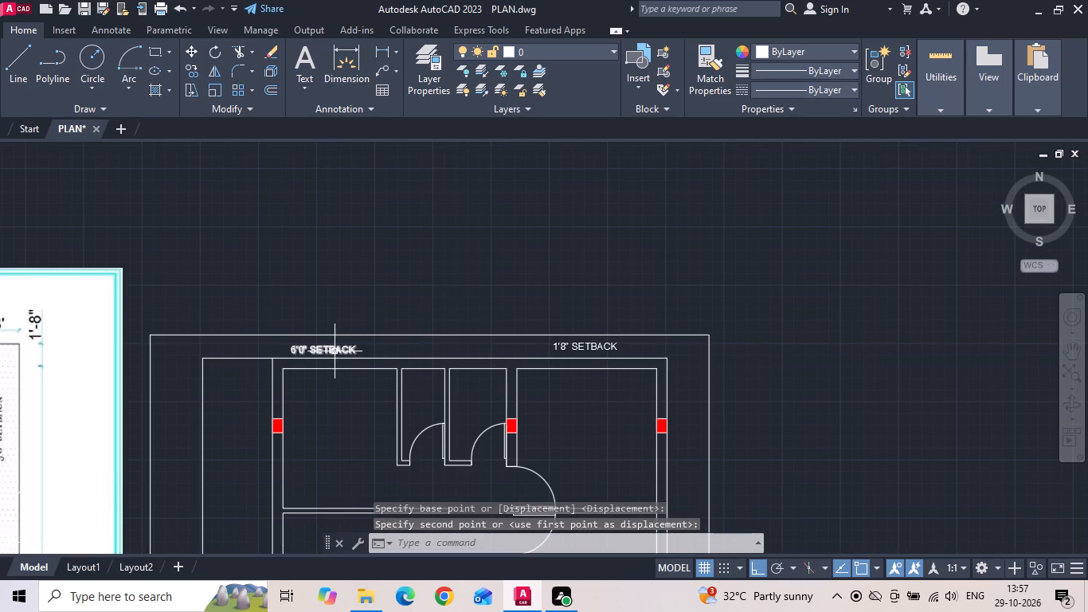
click(335, 351)
key(Delete)
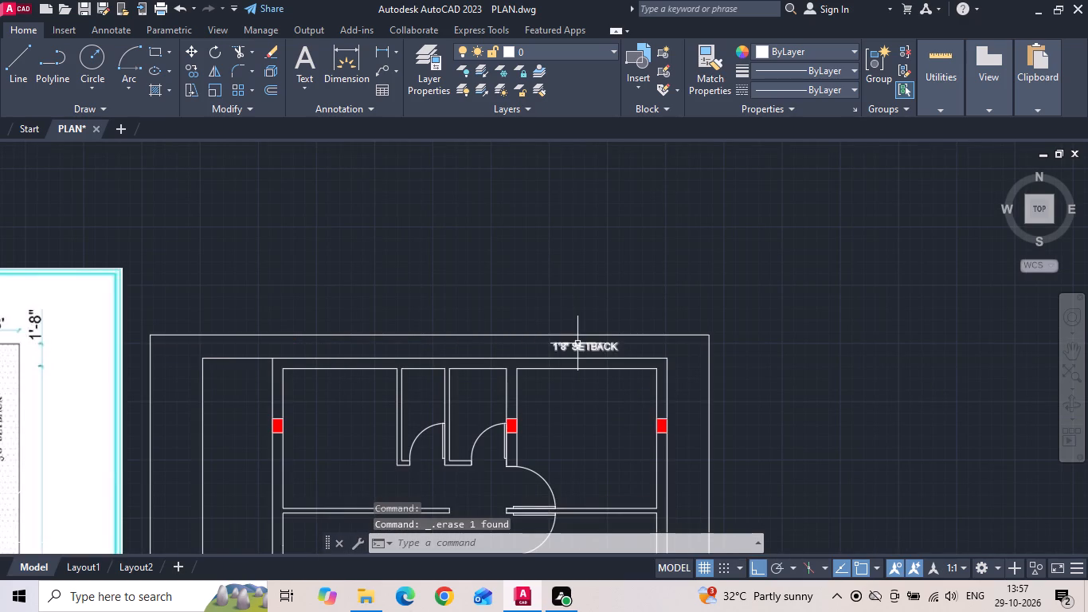
click(578, 345)
right_click(578, 345)
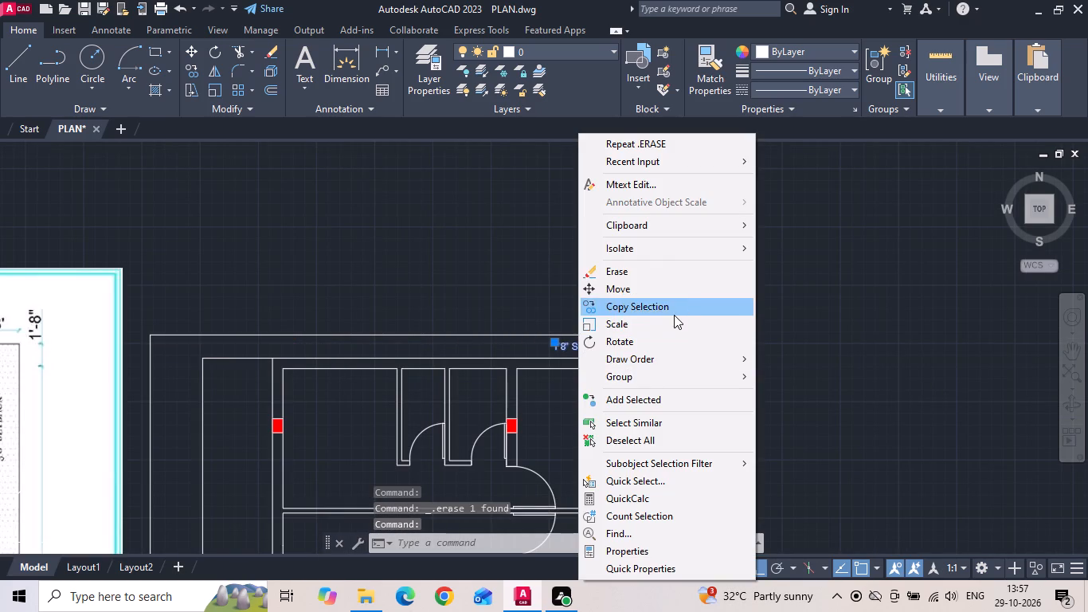
click(674, 315)
click(706, 249)
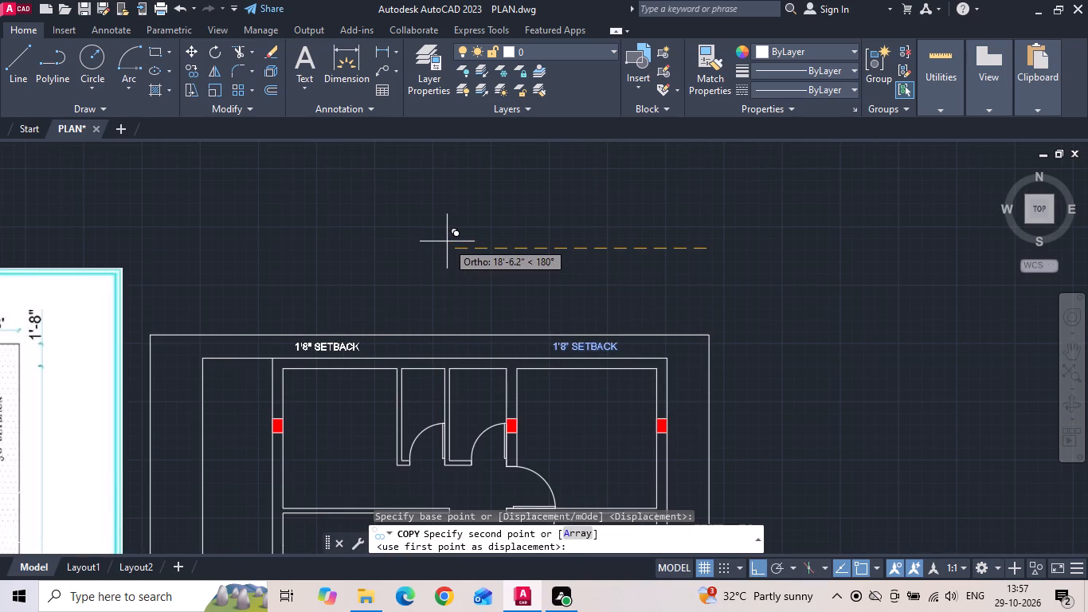
click(447, 241)
scroll(545, 248, down, 2)
key(Escape)
Copy the first plan's upper 8'9" SETBACK label horizontally right about 114', into the second plan's left setback strip.
scroll(95, 313, up, 2)
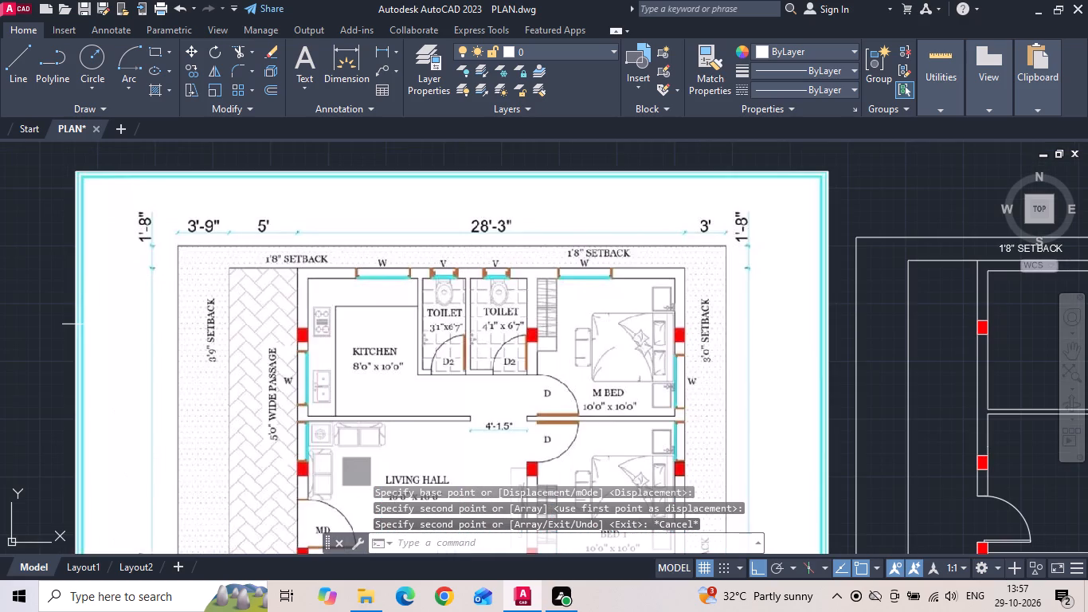
scroll(217, 355, up, 2)
scroll(364, 298, down, 4)
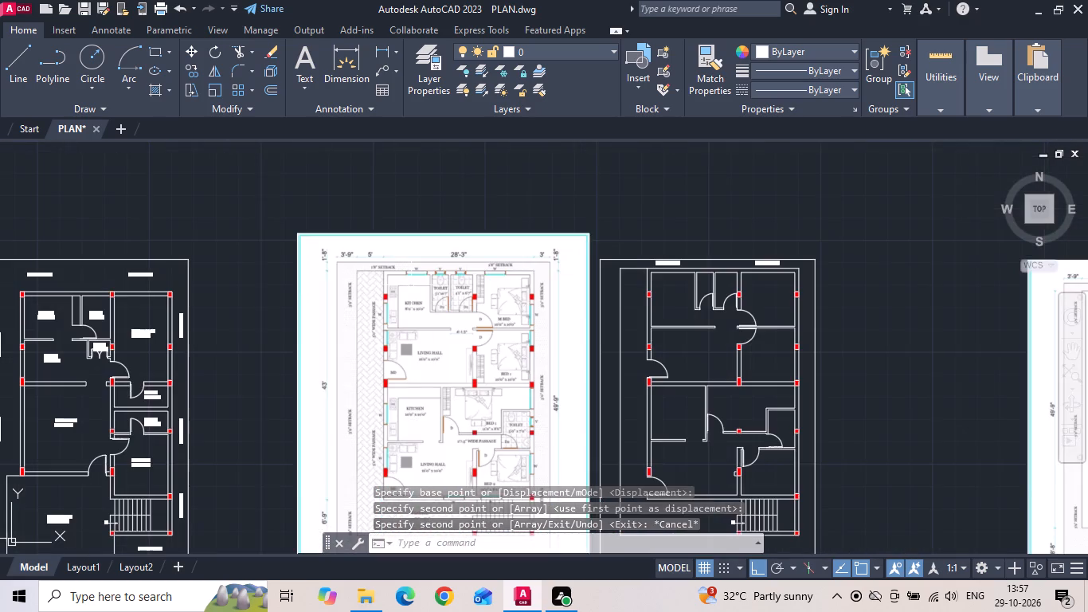
scroll(412, 284, down, 1)
scroll(302, 313, up, 2)
scroll(229, 310, up, 2)
middle_drag(229, 309, 284, 300)
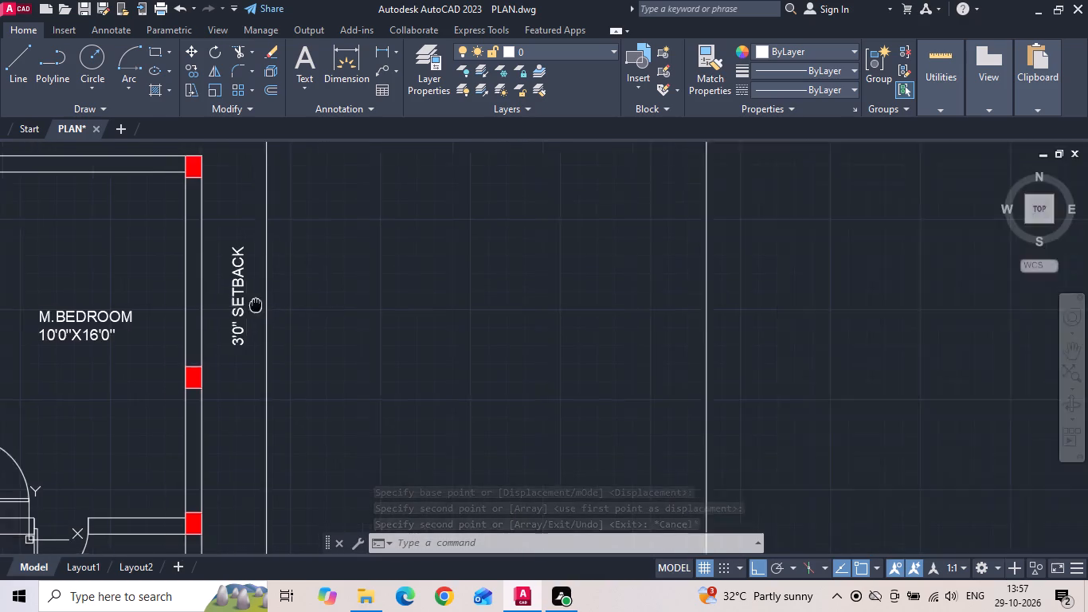
middle_drag(284, 300, 657, 256)
scroll(659, 256, down, 1)
scroll(405, 303, down, 1)
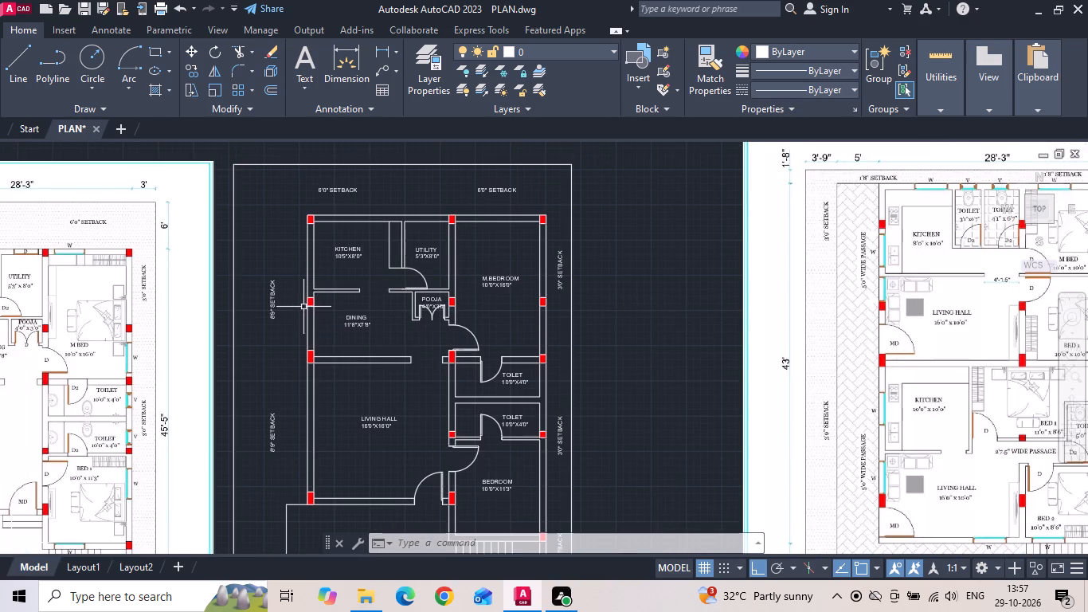
click(276, 306)
right_click(276, 306)
click(283, 310)
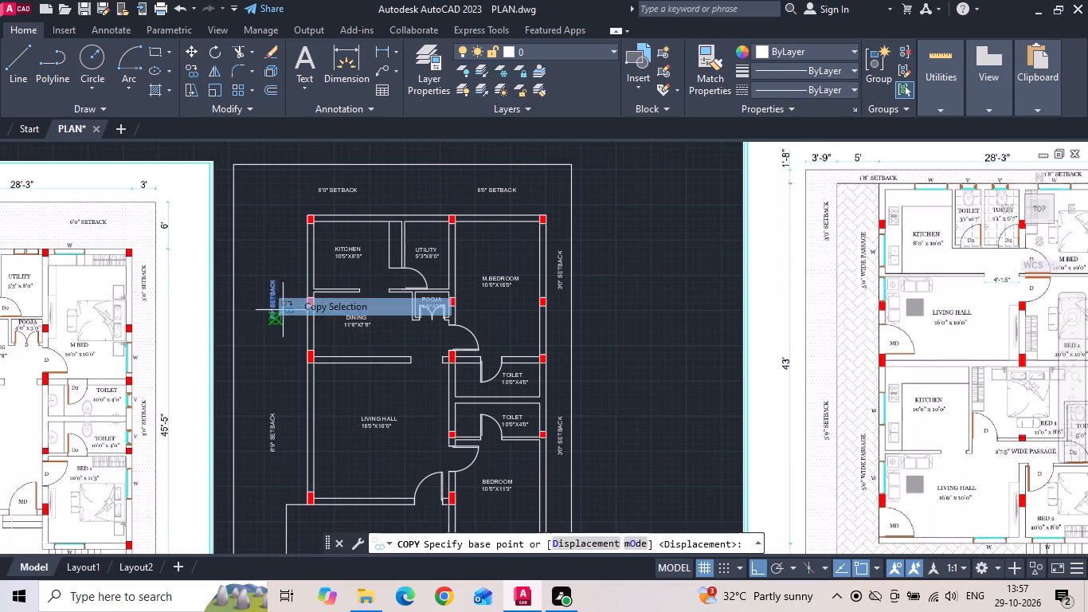
drag(283, 310, 303, 312)
scroll(851, 245, up, 3)
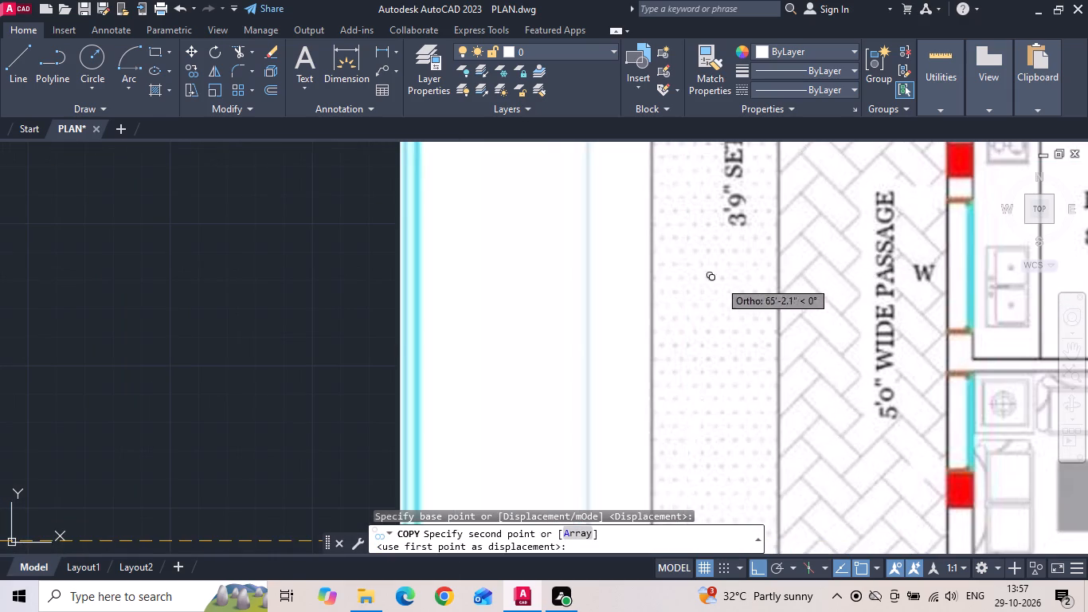
scroll(371, 313, down, 4)
scroll(703, 305, up, 2)
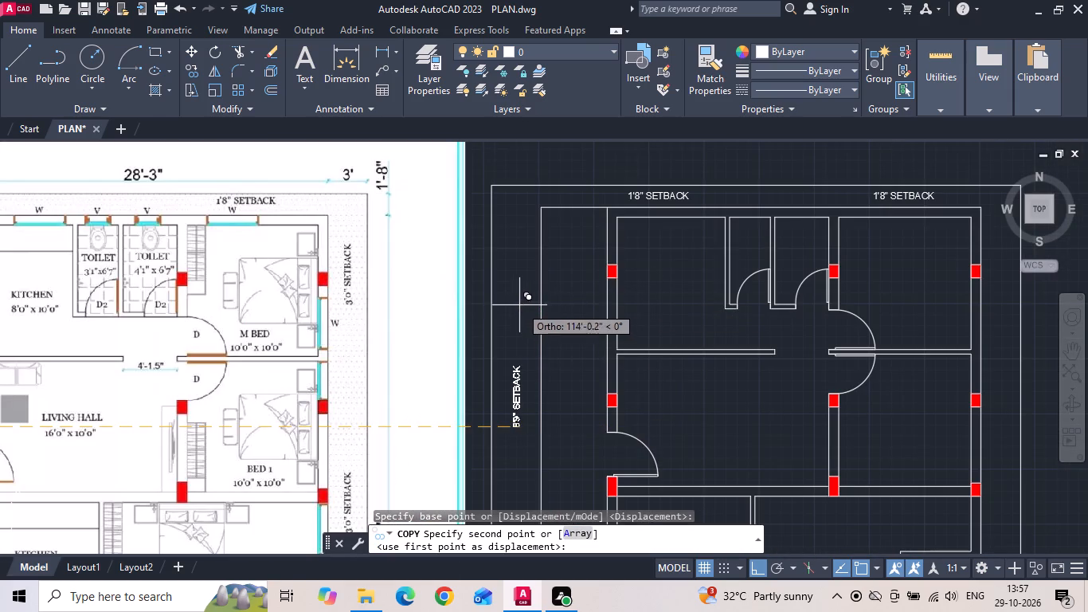
click(521, 279)
key(Escape)
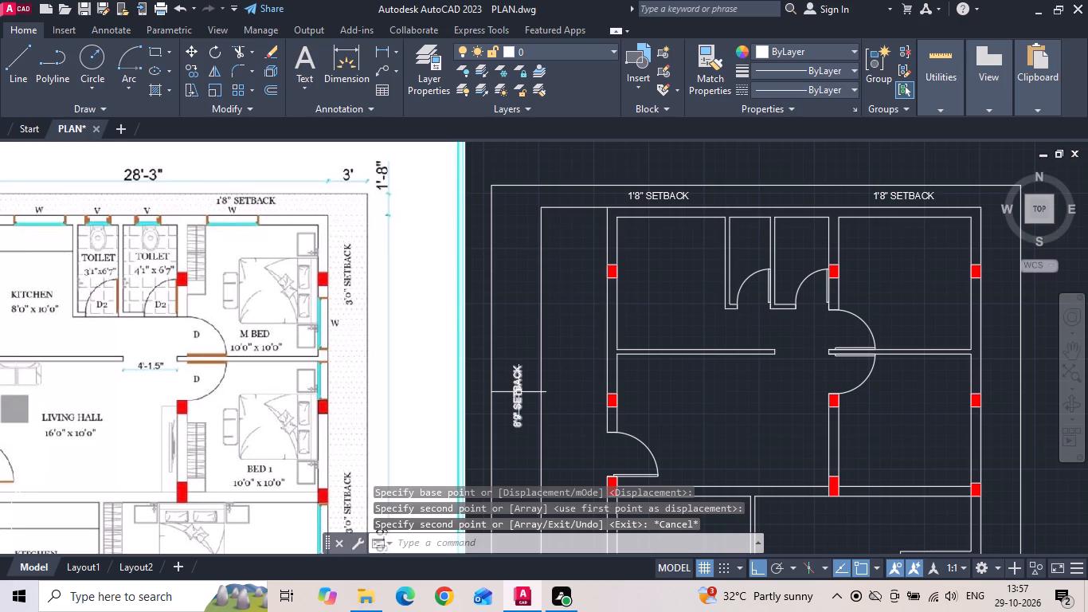
Change the copied vertical label in the second plan's left setback strip to read 3'9" SETBACK.
middle_drag(519, 389, 630, 339)
double_click(630, 339)
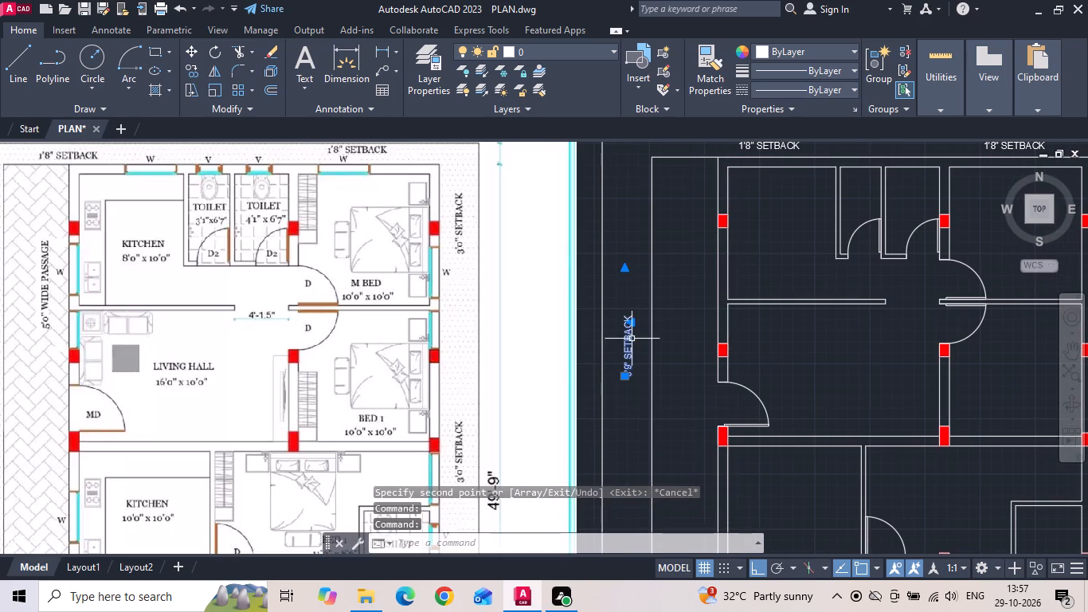
scroll(636, 363, up, 1)
double_click(628, 342)
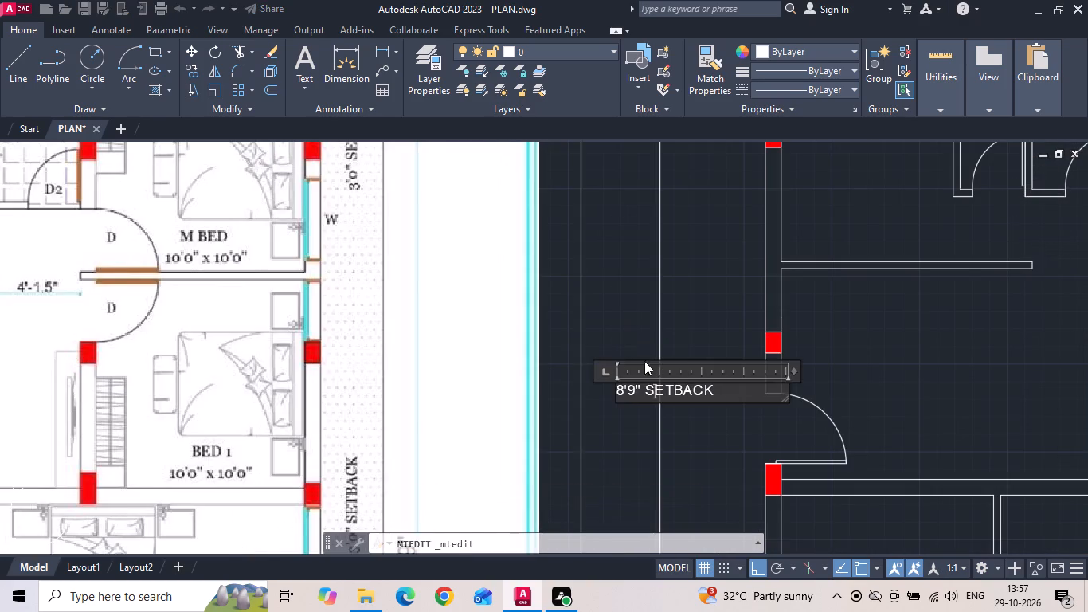
scroll(667, 378, down, 2)
scroll(580, 399, up, 3)
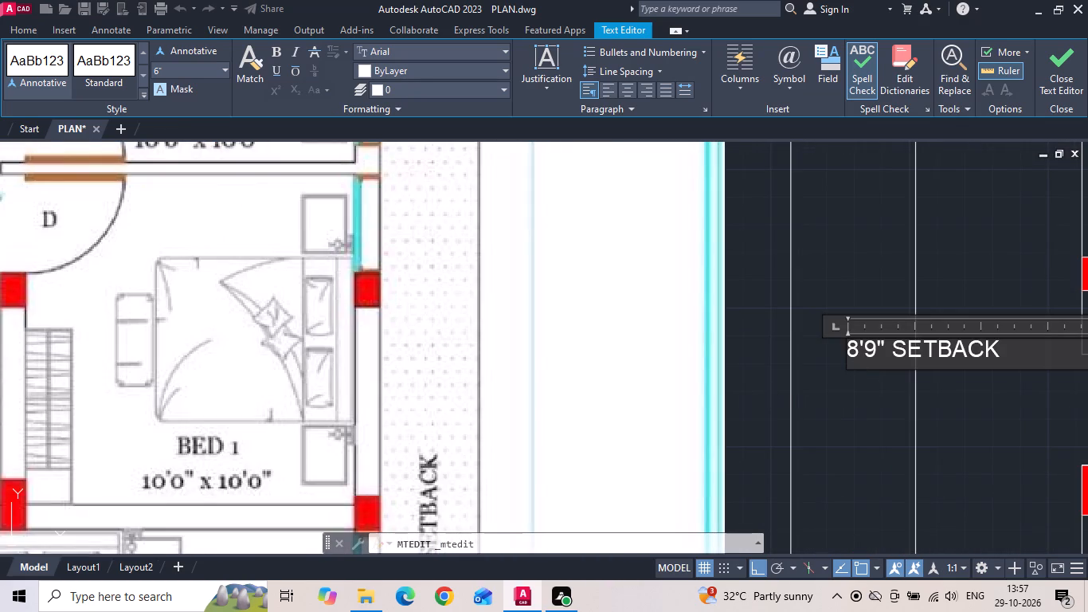
click(857, 351)
key(BackSpace)
key(3)
click(816, 390)
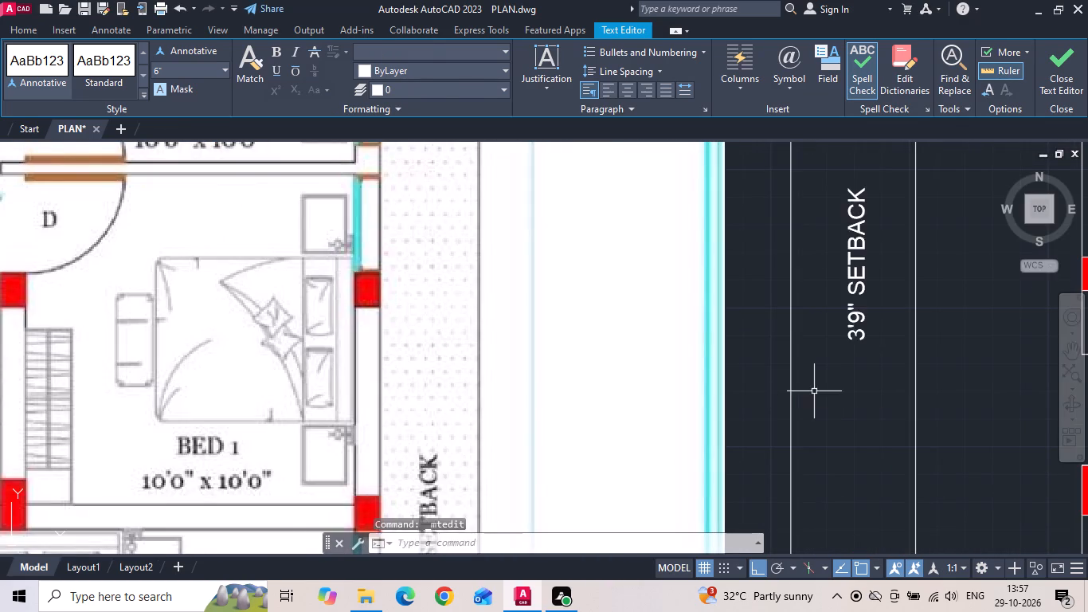
Move the 3'9" SETBACK label vertically up the left setback strip, beside the upper-left room.
scroll(539, 339, down, 2)
scroll(645, 332, down, 2)
scroll(655, 335, up, 1)
click(655, 335)
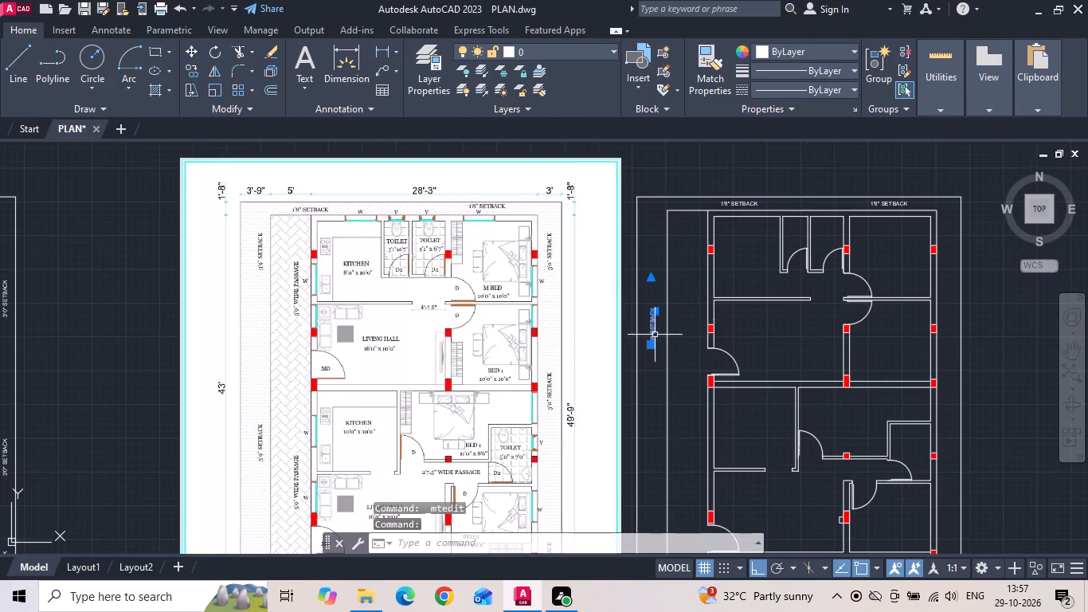
right_click(655, 335)
double_click(686, 283)
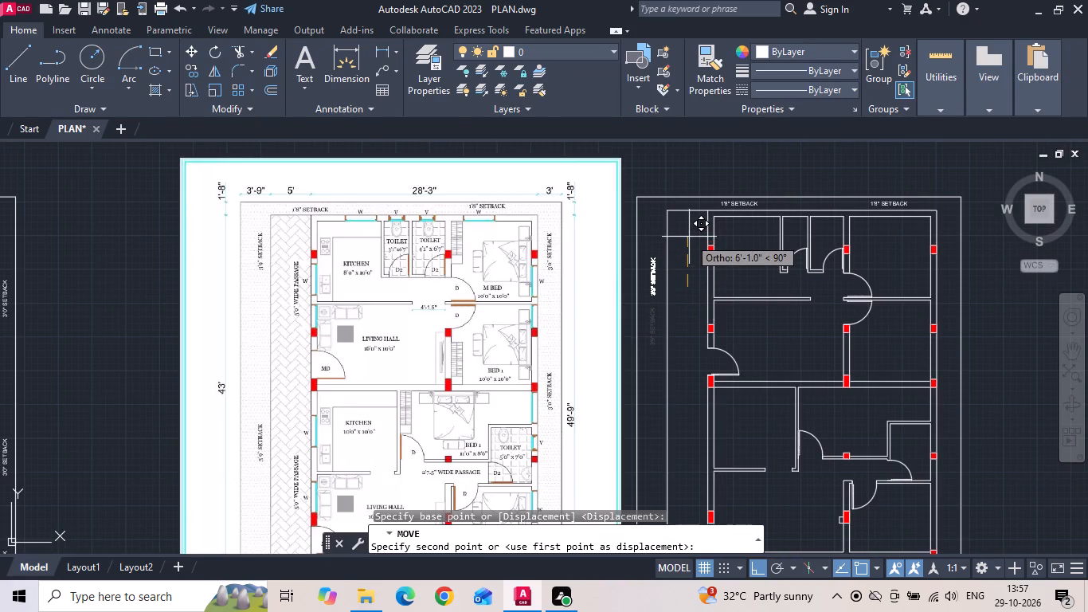
click(689, 230)
Copy the second plan's upper 3'9" SETBACK label vertically down the left setback strip twice, beside the lower kitchen area and beside the staircase level.
click(648, 274)
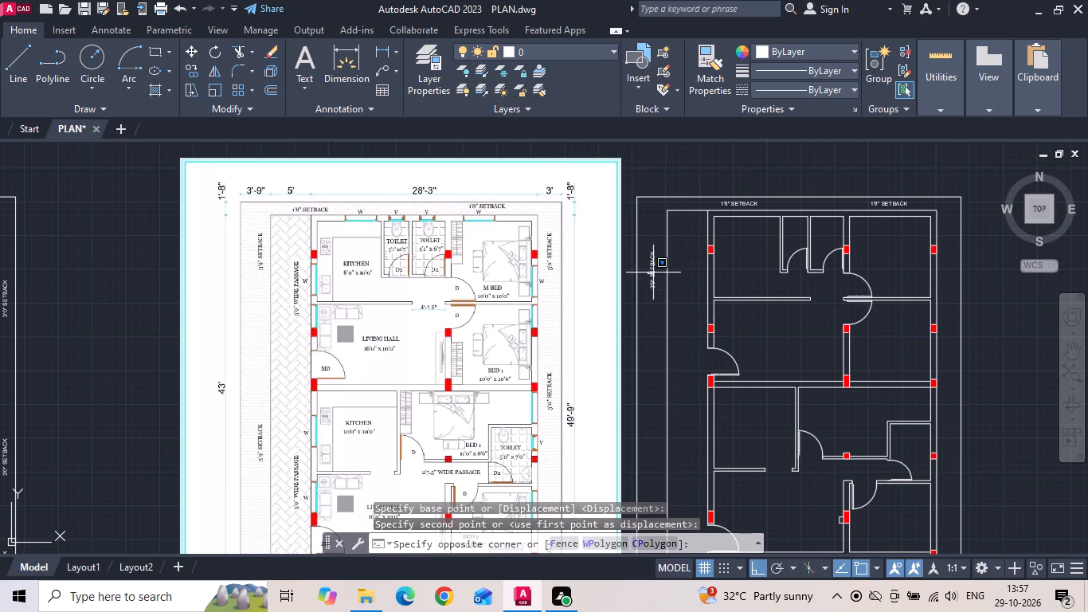
click(653, 273)
click(654, 273)
right_click(654, 273)
click(650, 273)
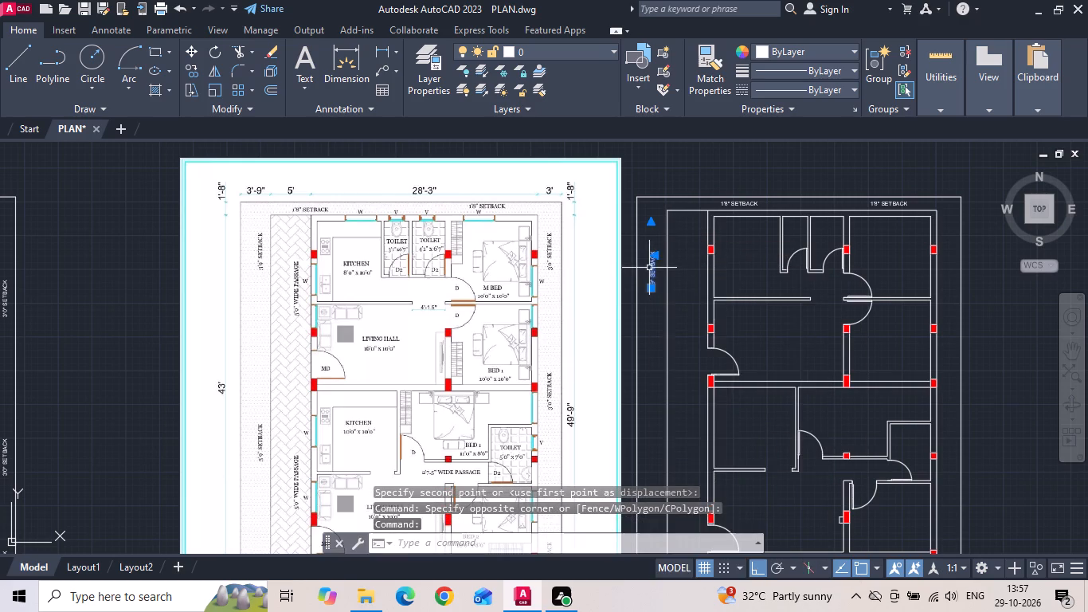
right_click(649, 268)
click(664, 310)
middle_drag(663, 304, 658, 264)
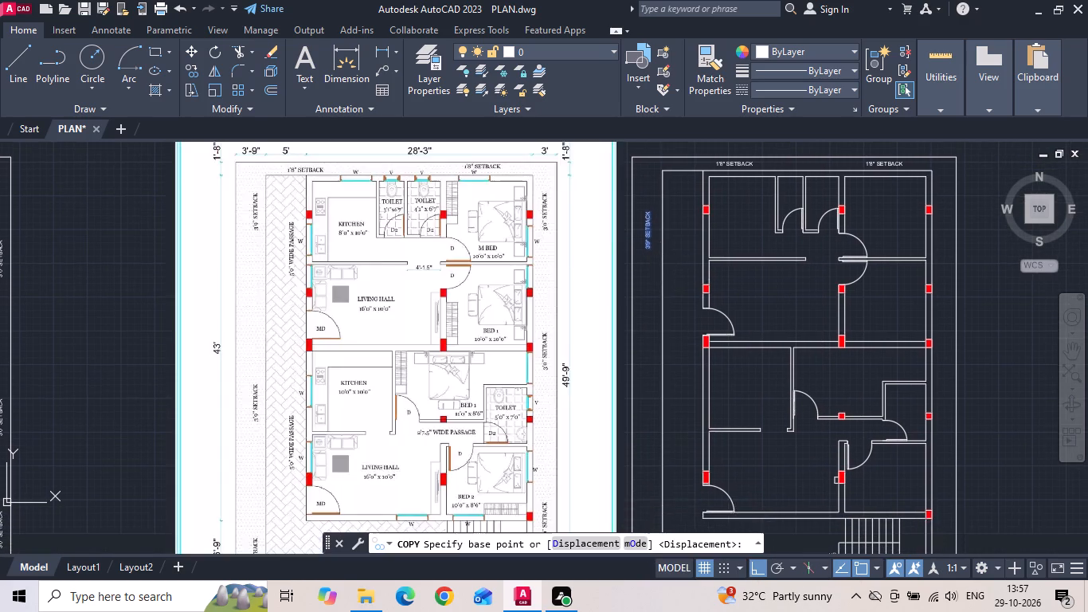
scroll(658, 263, down, 1)
drag(657, 265, 657, 277)
scroll(655, 371, up, 1)
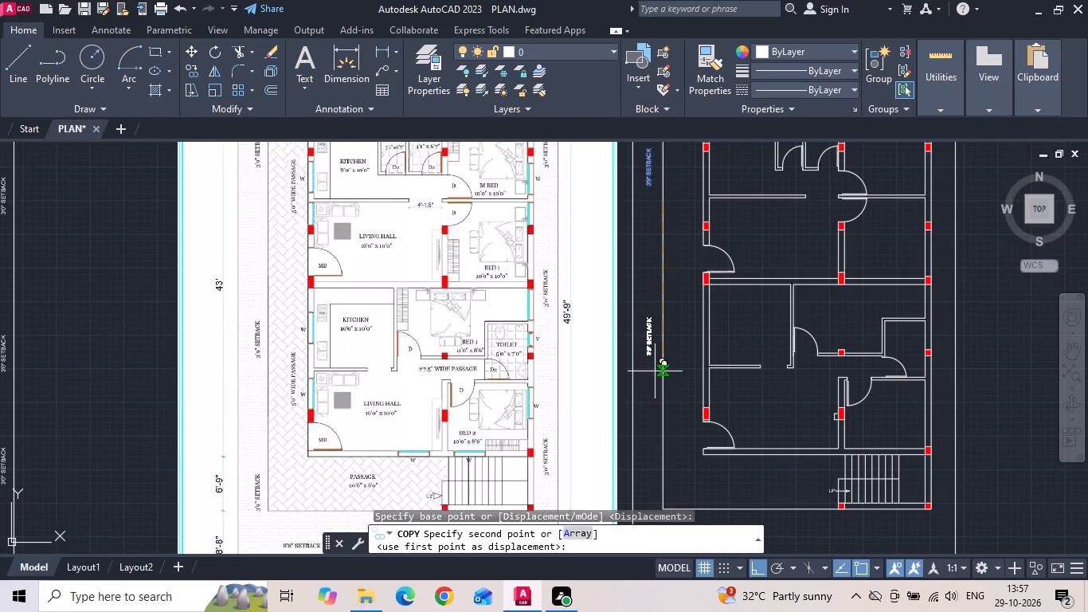
scroll(655, 372, down, 1)
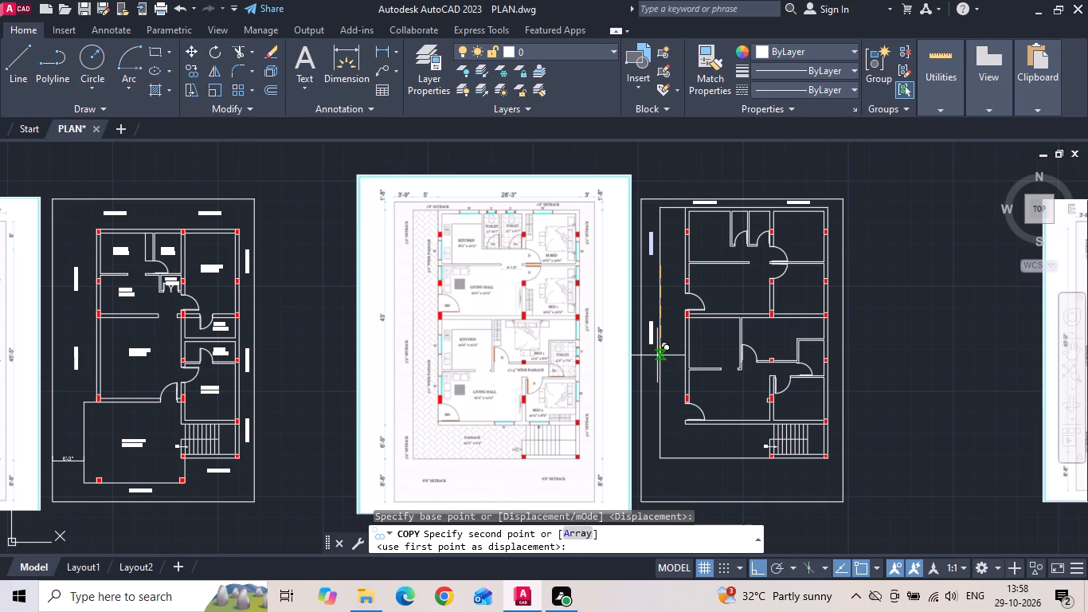
click(657, 355)
scroll(654, 464, up, 1)
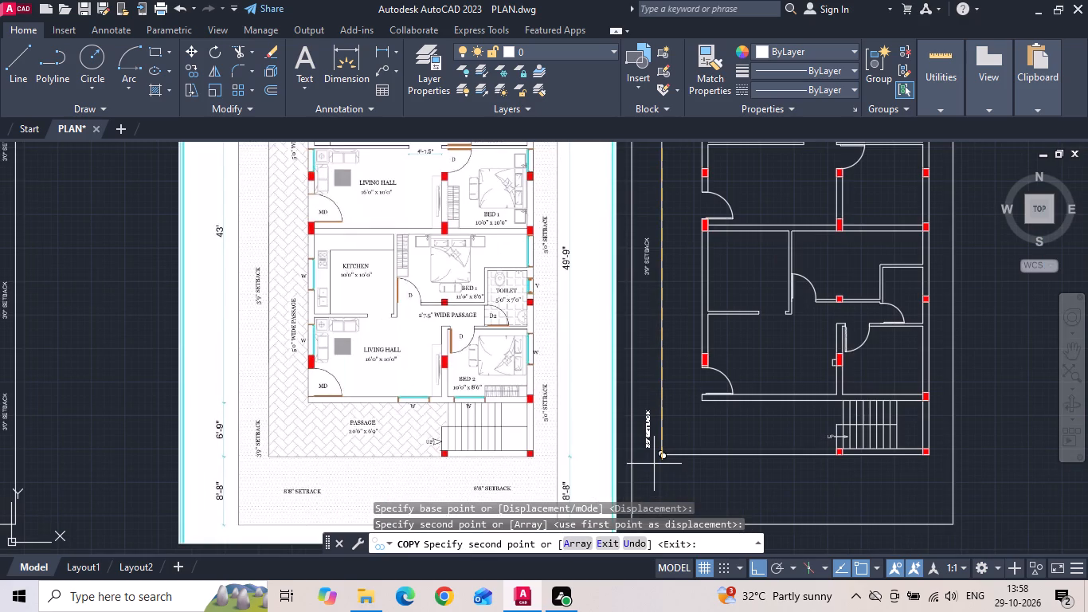
click(654, 464)
key(Escape)
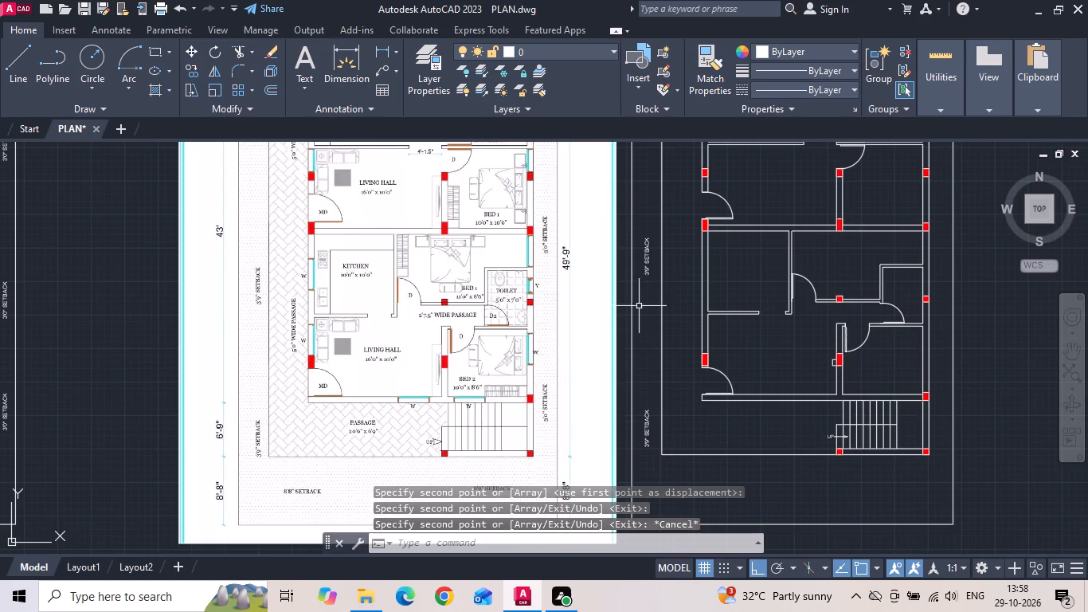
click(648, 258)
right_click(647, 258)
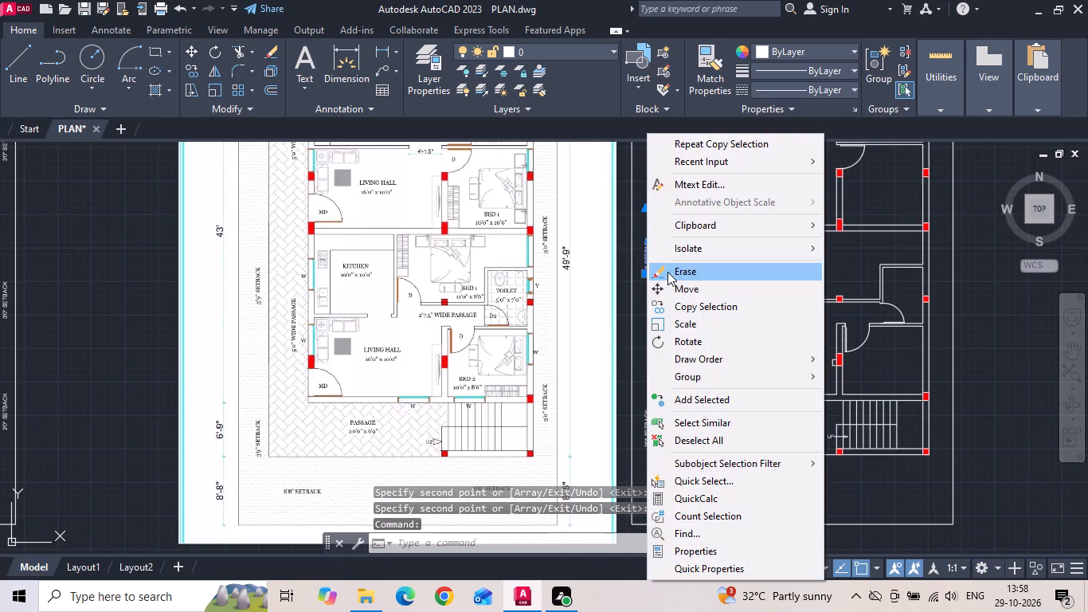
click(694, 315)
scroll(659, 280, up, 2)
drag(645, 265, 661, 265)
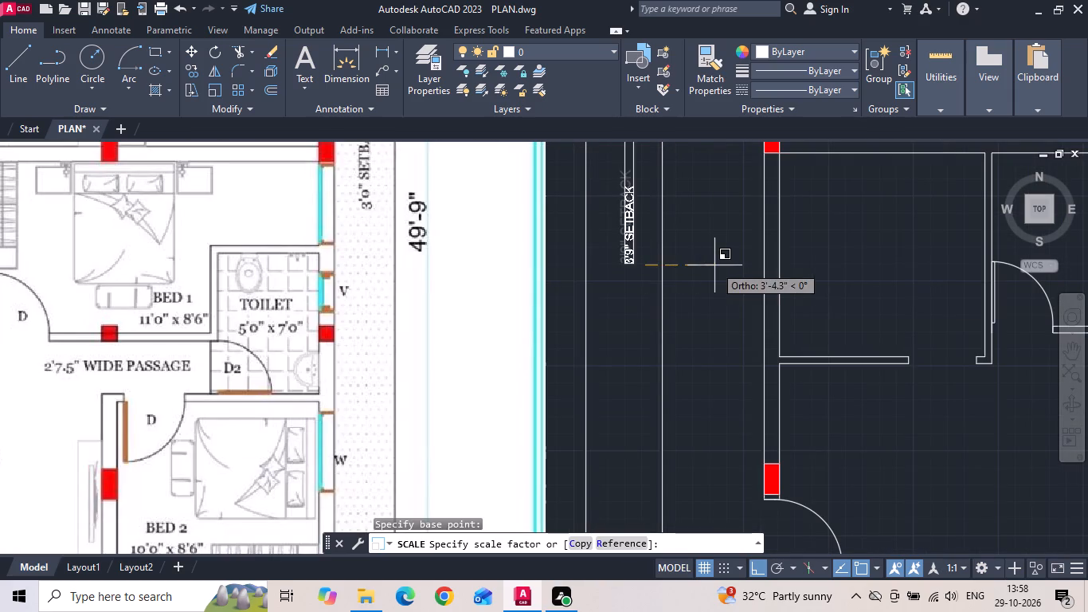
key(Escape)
Copy the second plan's middle 3'9" SETBACK label horizontally right about 4'-3", into the strip beside the house wall.
click(626, 226)
right_click(627, 225)
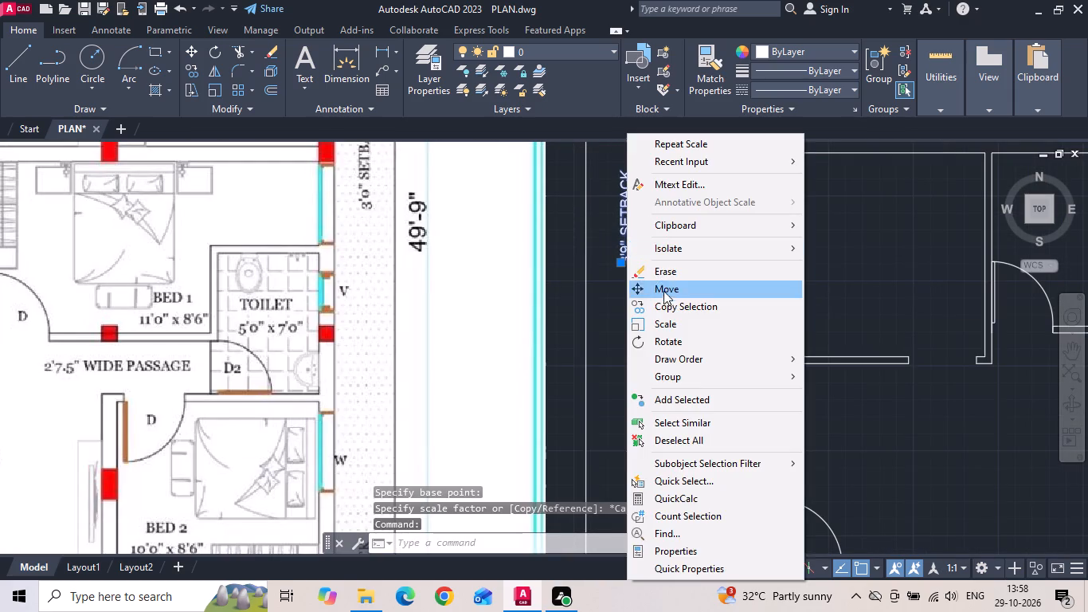
click(665, 304)
click(620, 268)
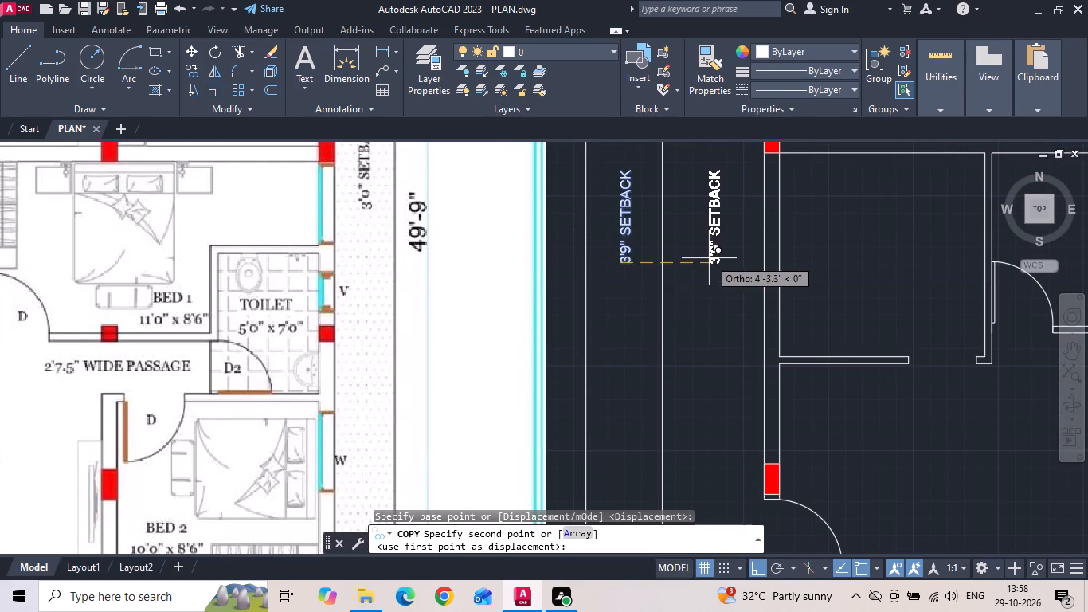
click(710, 258)
key(Escape)
Change the copied label in the strip beside the second plan's left house wall to read 5'0" WIDE PASSAGE.
scroll(720, 254, down, 2)
scroll(332, 296, up, 2)
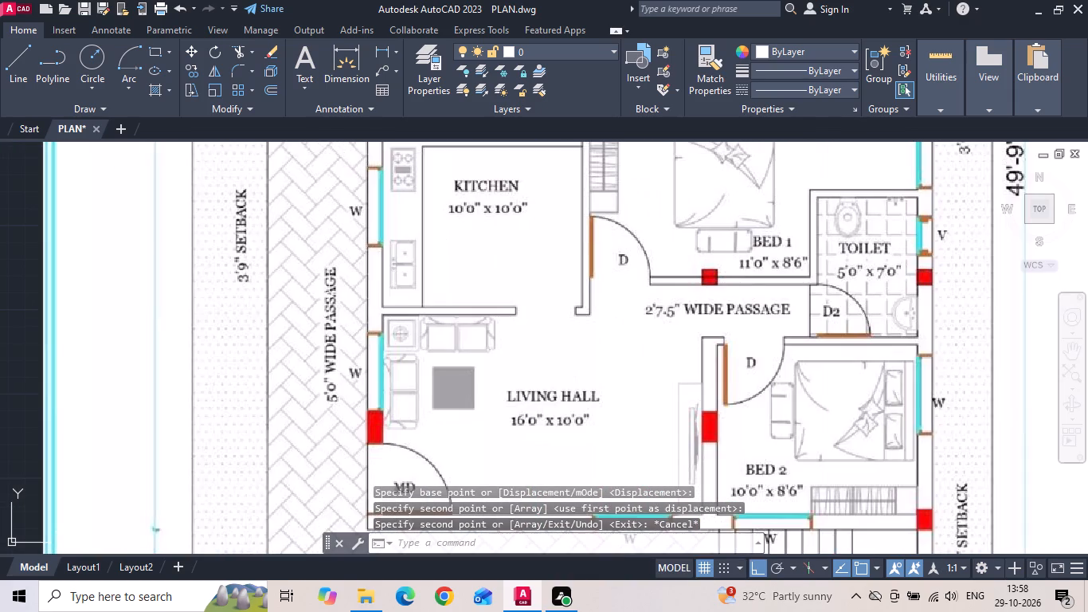
scroll(239, 312, down, 2)
scroll(650, 245, up, 2)
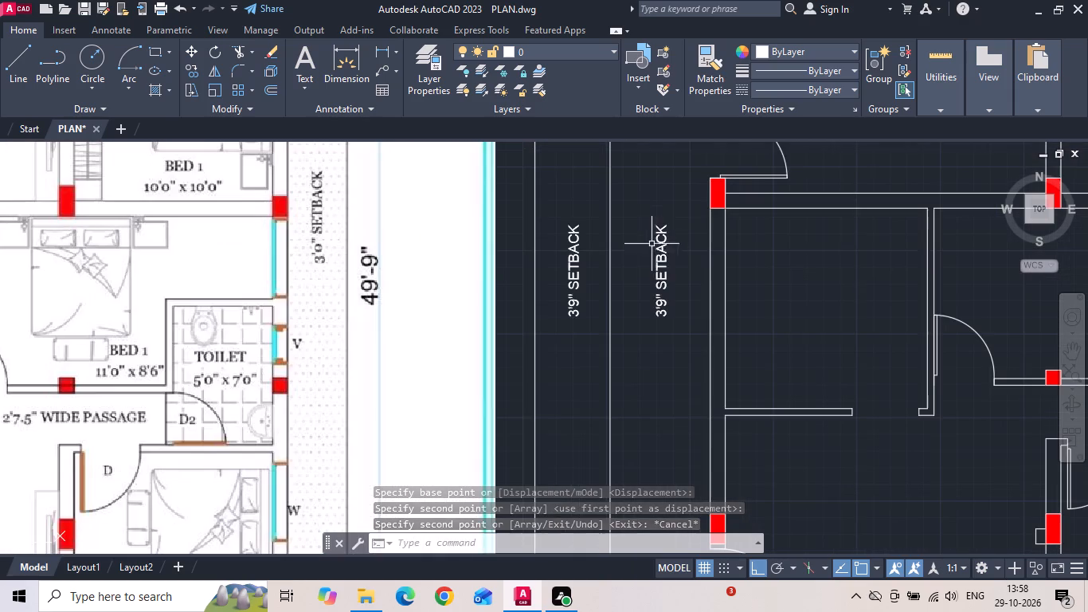
double_click(665, 265)
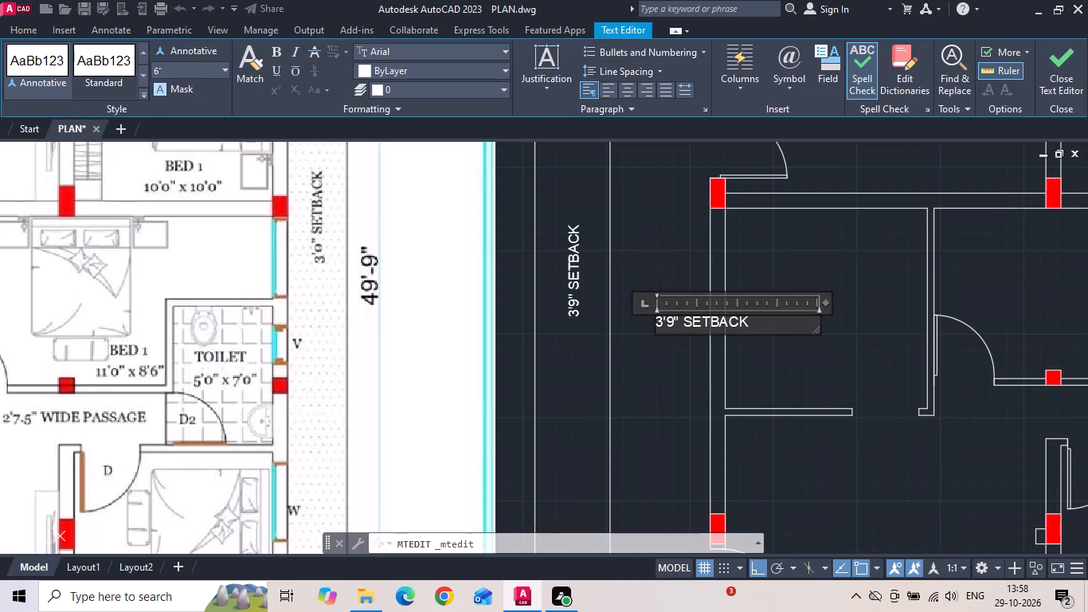
scroll(675, 322, up, 2)
click(670, 312)
key(BackSpace)
key(0)
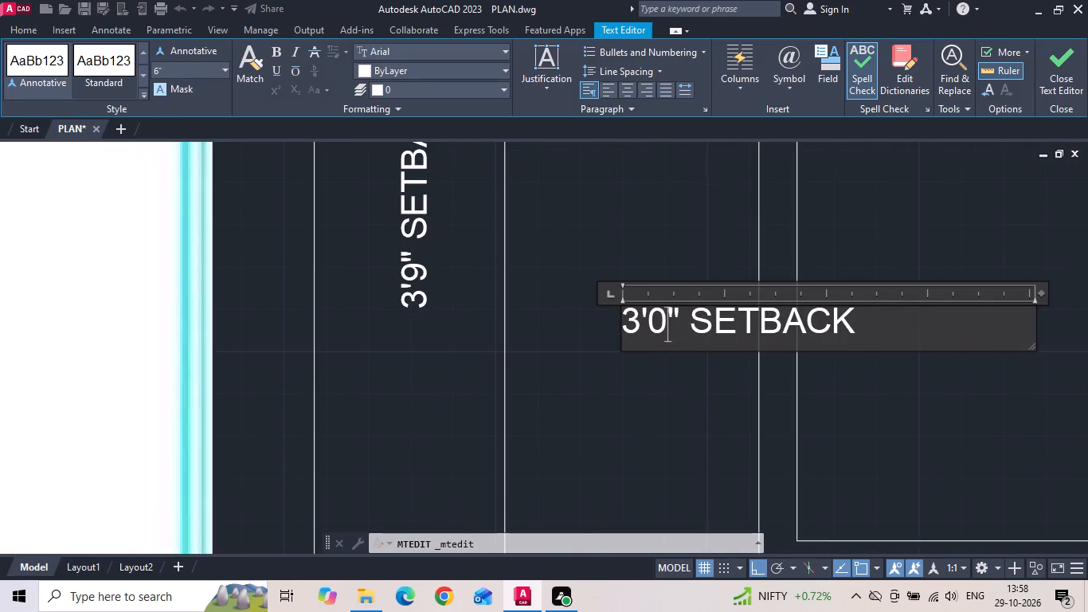
click(638, 326)
key(BackSpace)
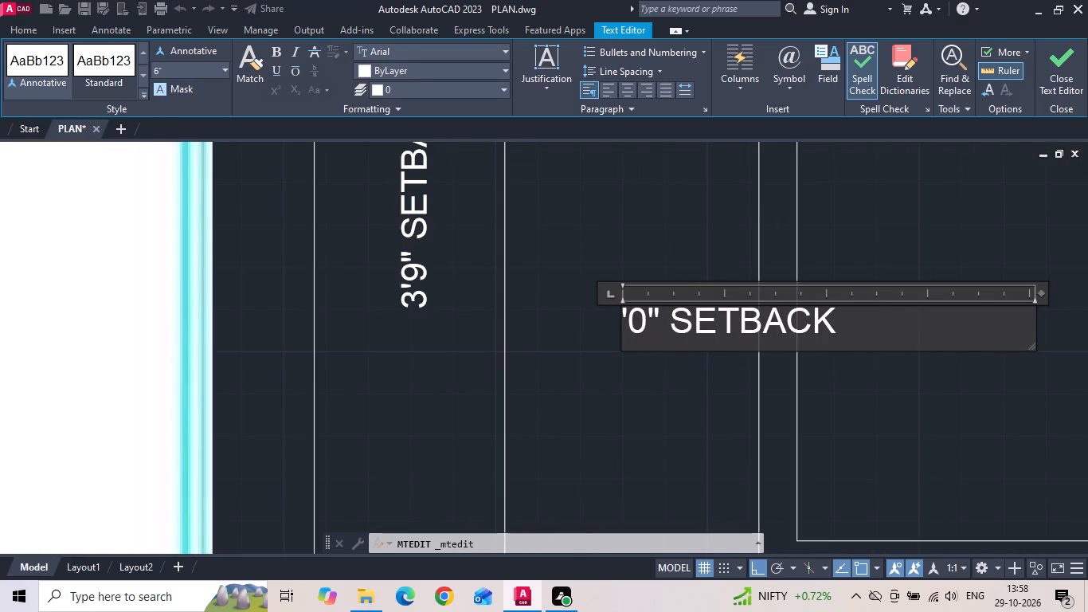
key(5)
scroll(863, 339, down, 3)
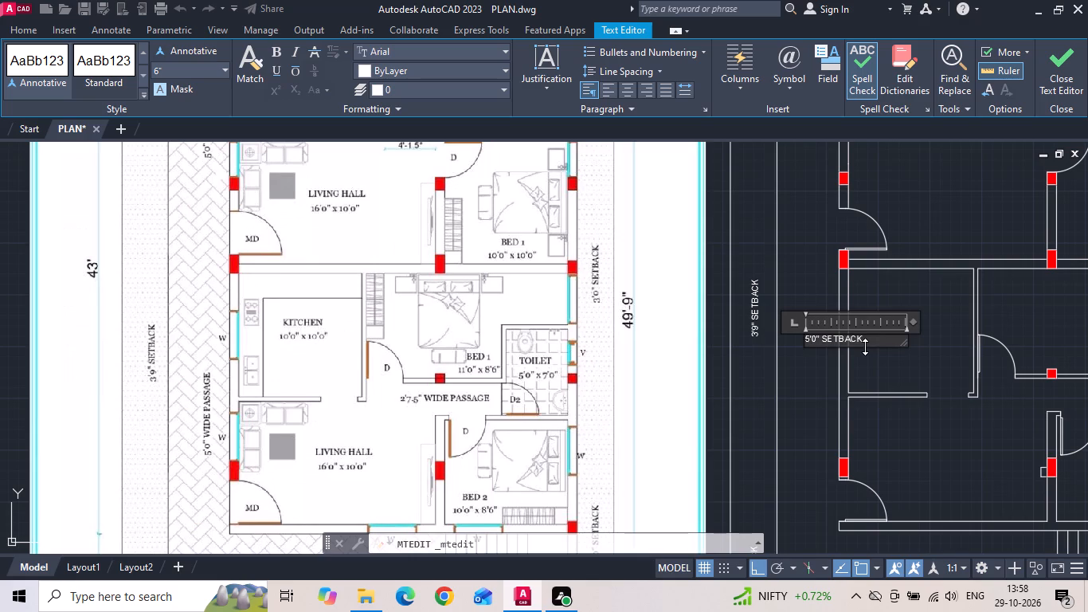
scroll(897, 337, up, 3)
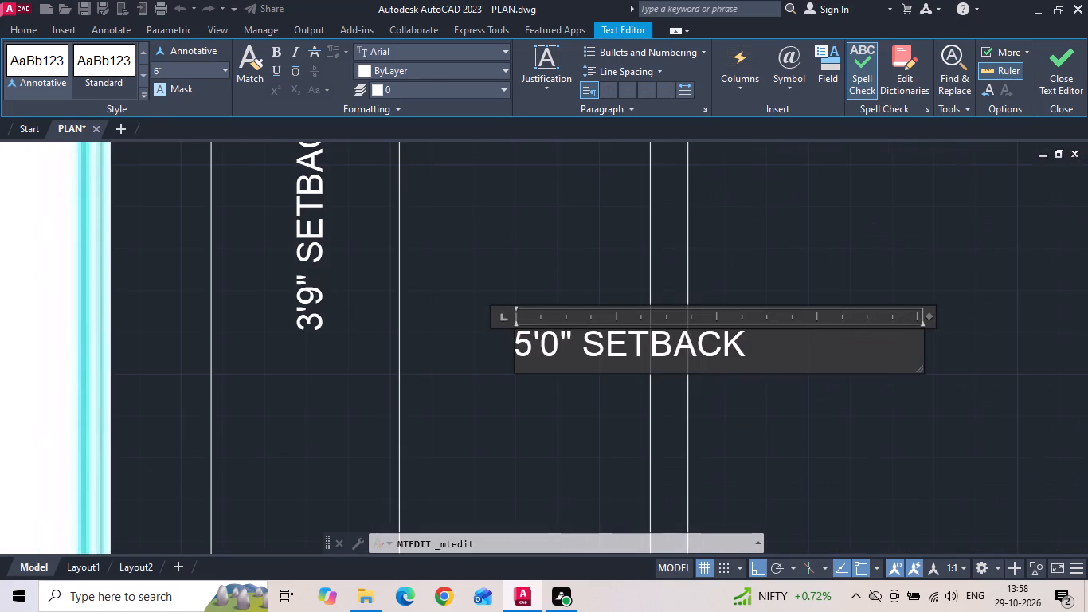
click(744, 347)
key(BackSpace)
key(BackSpace)
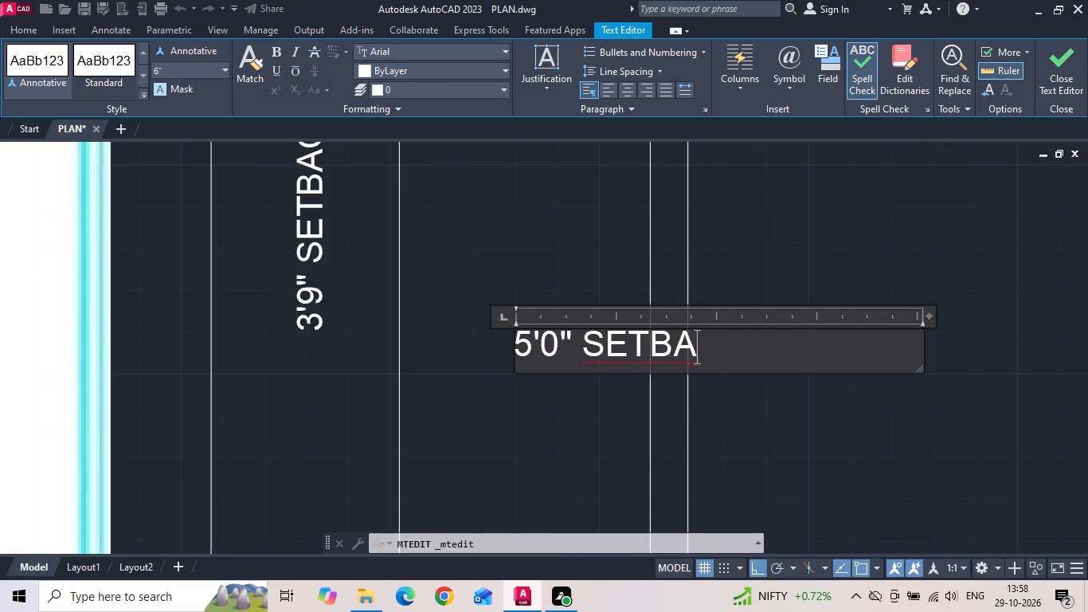
key(BackSpace)
key(BackSpace)
key(BackSpace)
key(BackSpace)
key(BackSpace)
text(WS)
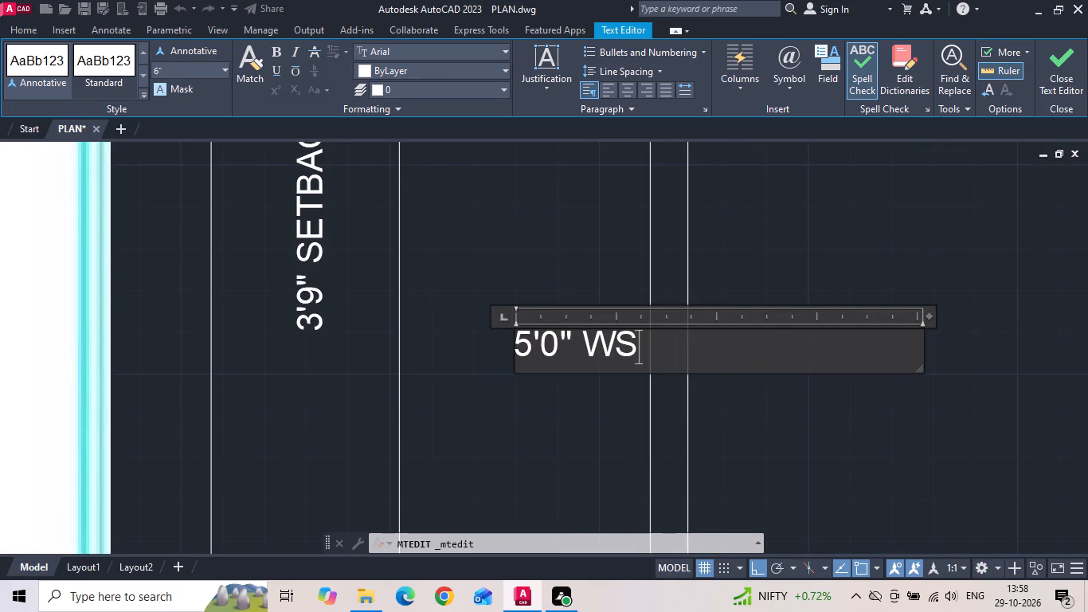
key(BackSpace)
text(IDE PASSAGE)
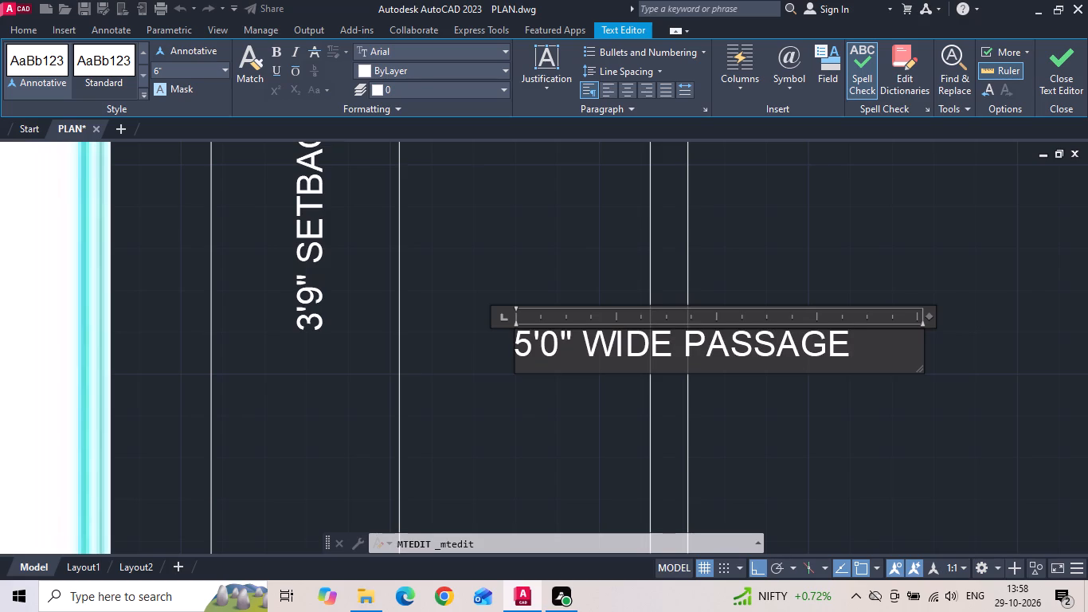
click(602, 247)
Copy the 5'0" WIDE PASSAGE label vertically up the passage strip, beside the second plan's upper-left room.
scroll(626, 393, down, 2)
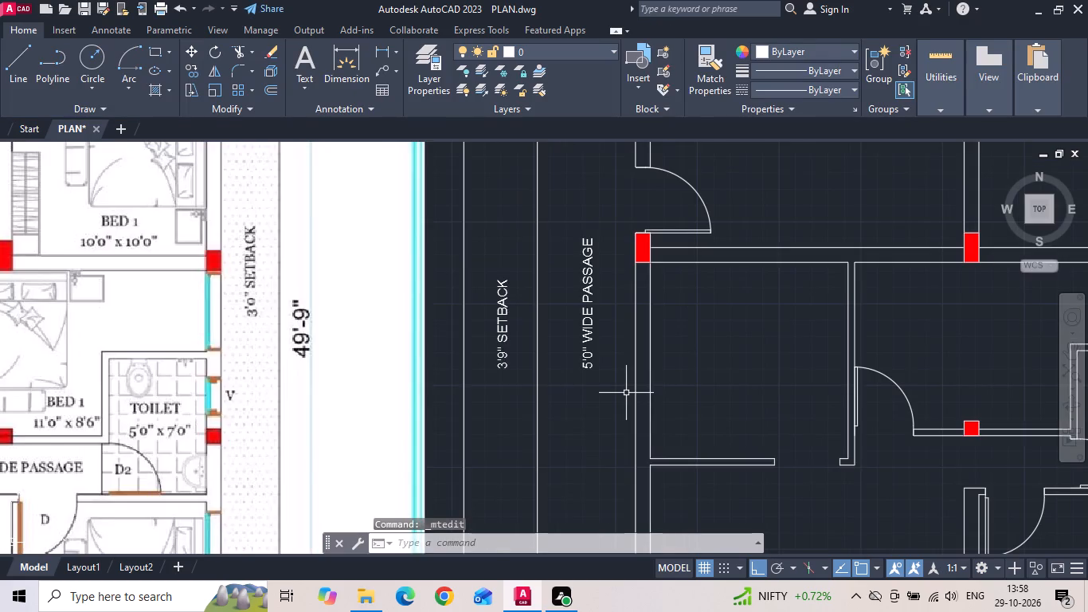
scroll(626, 393, down, 2)
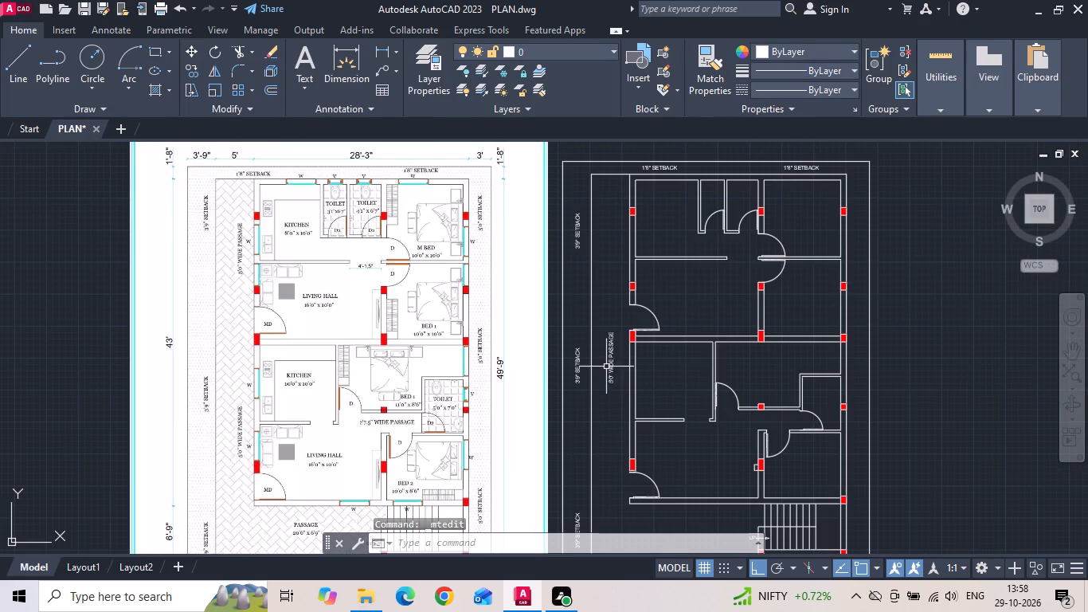
click(610, 361)
right_click(612, 360)
click(643, 300)
drag(621, 347, 620, 348)
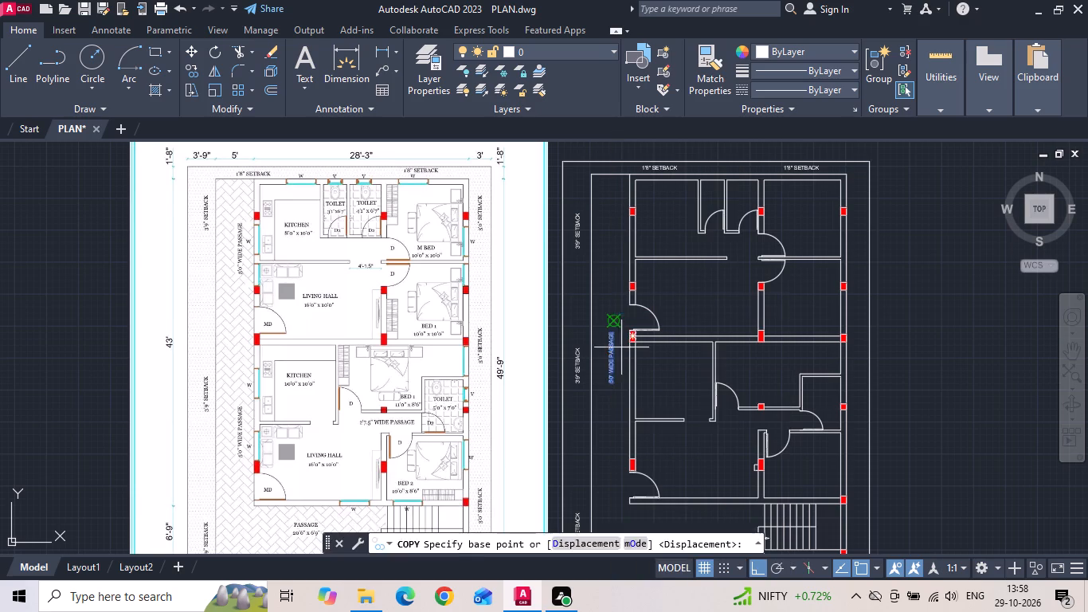
drag(620, 348, 622, 335)
click(619, 201)
key(Escape)
Copy the first plan's three right-side 3'0" SETBACK labels horizontally into the second plan's right setback strip, using the lower-right staircase column corner as reference.
scroll(618, 216, down, 2)
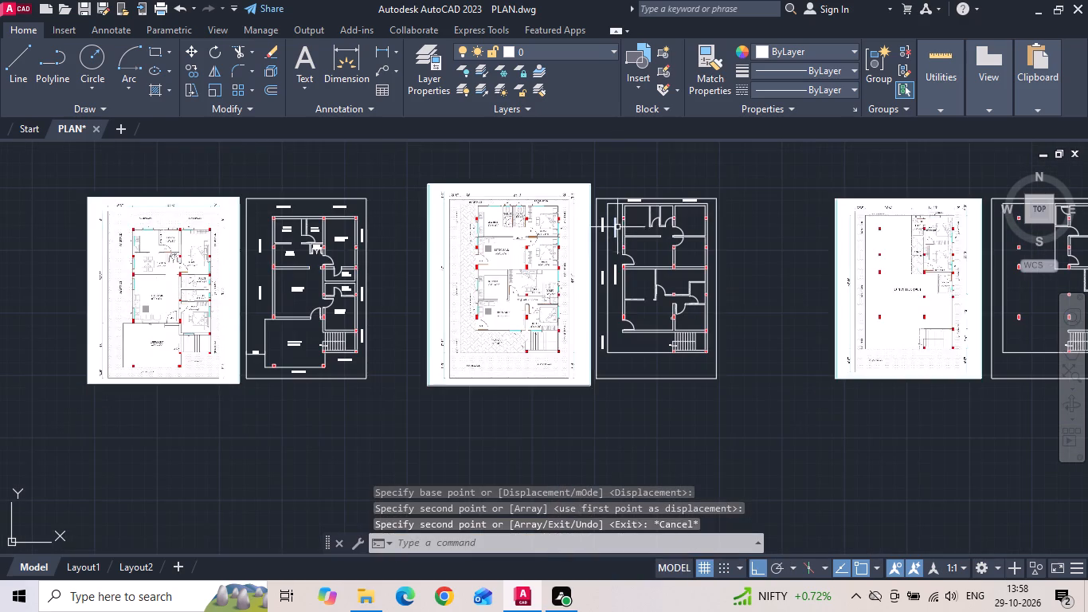
scroll(372, 239, up, 3)
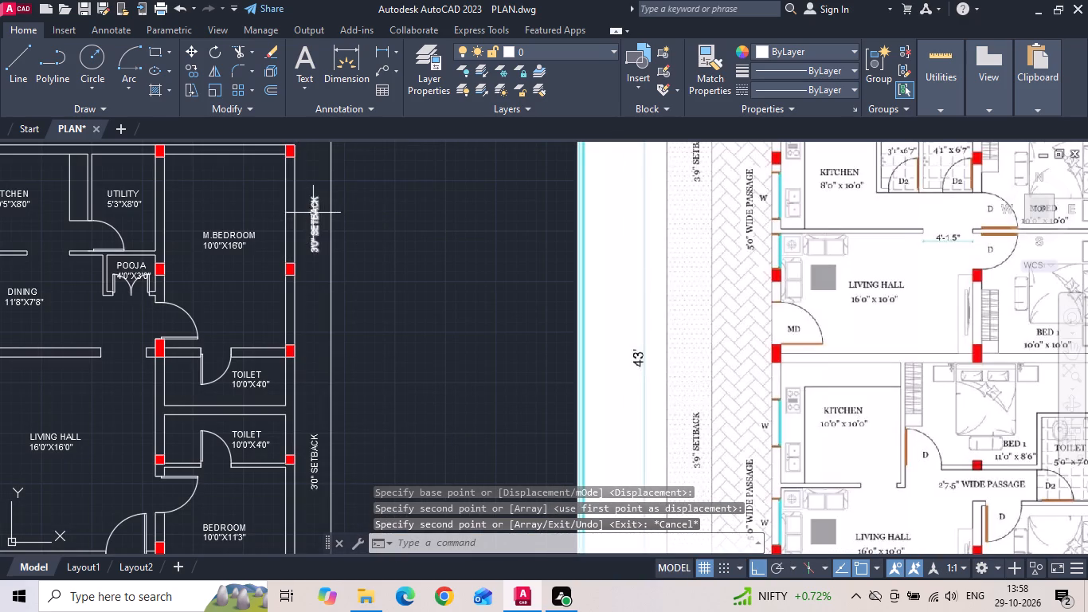
click(317, 220)
click(313, 458)
scroll(425, 310, down, 2)
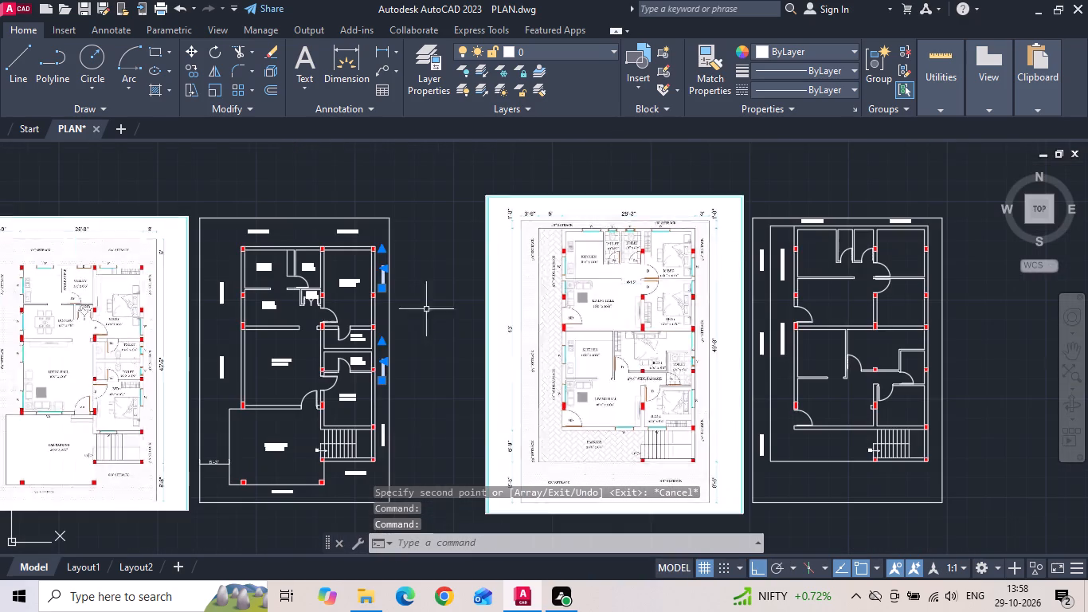
click(382, 436)
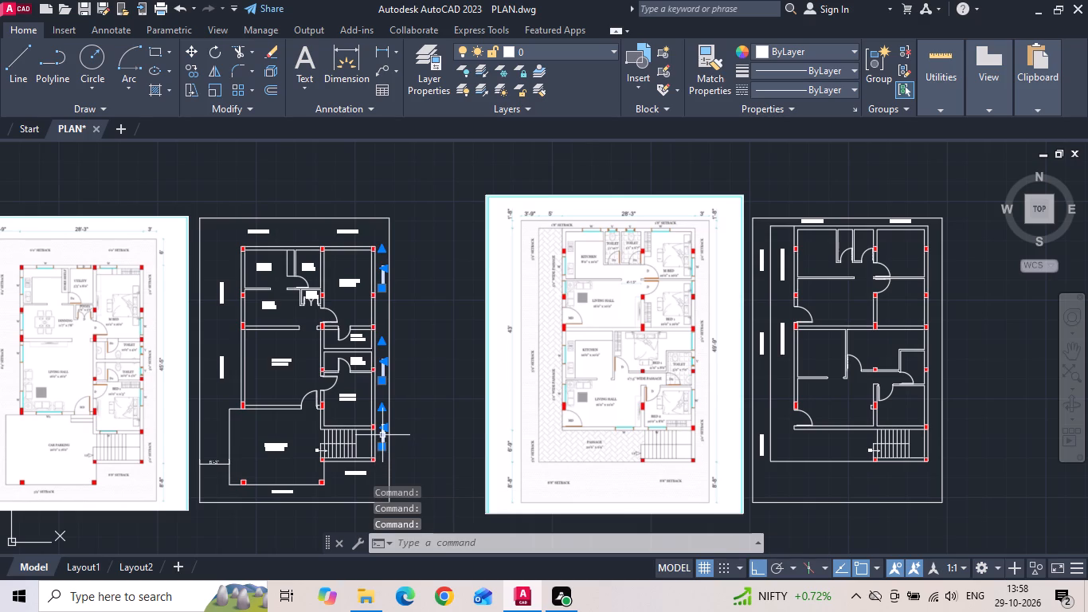
scroll(776, 326, up, 2)
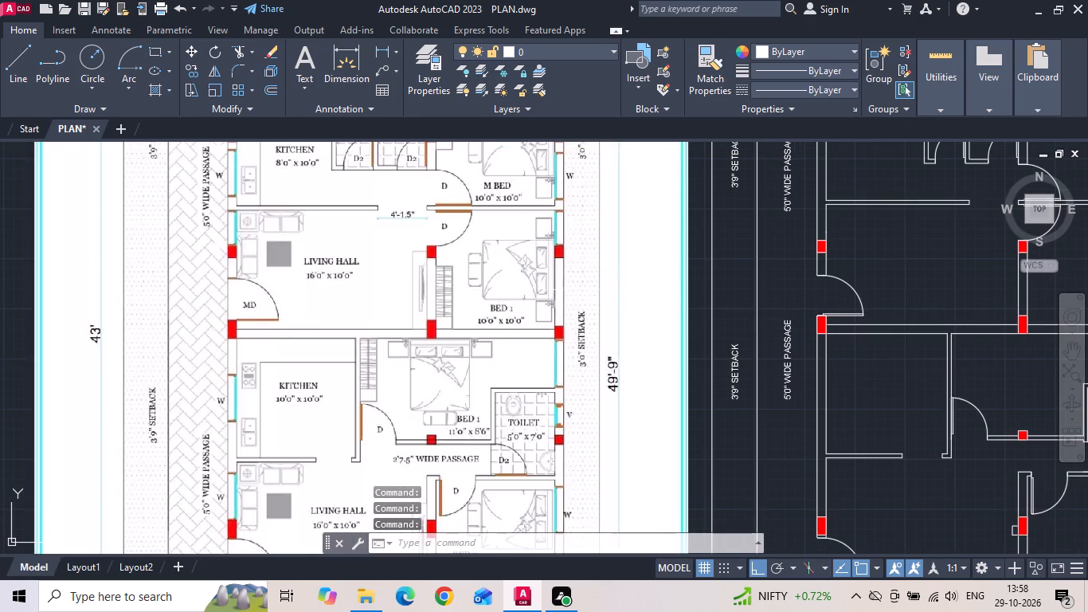
scroll(567, 290, down, 2)
scroll(612, 343, up, 2)
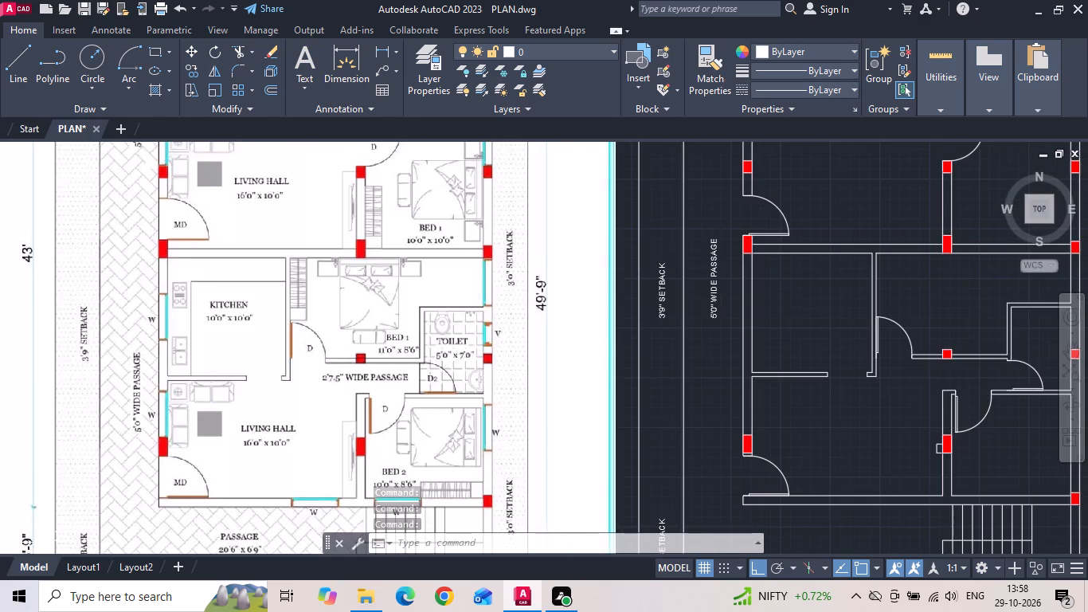
scroll(444, 261, up, 2)
scroll(722, 240, down, 2)
scroll(574, 303, down, 2)
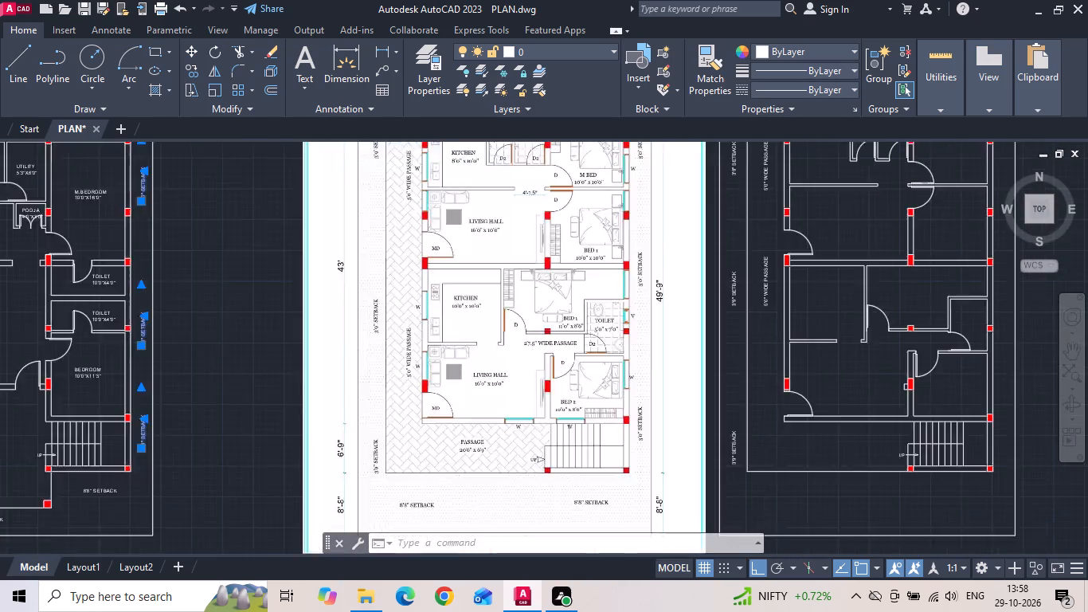
scroll(340, 311, up, 2)
right_click(340, 311)
click(383, 333)
middle_drag(370, 349, 413, 274)
scroll(308, 462, up, 2)
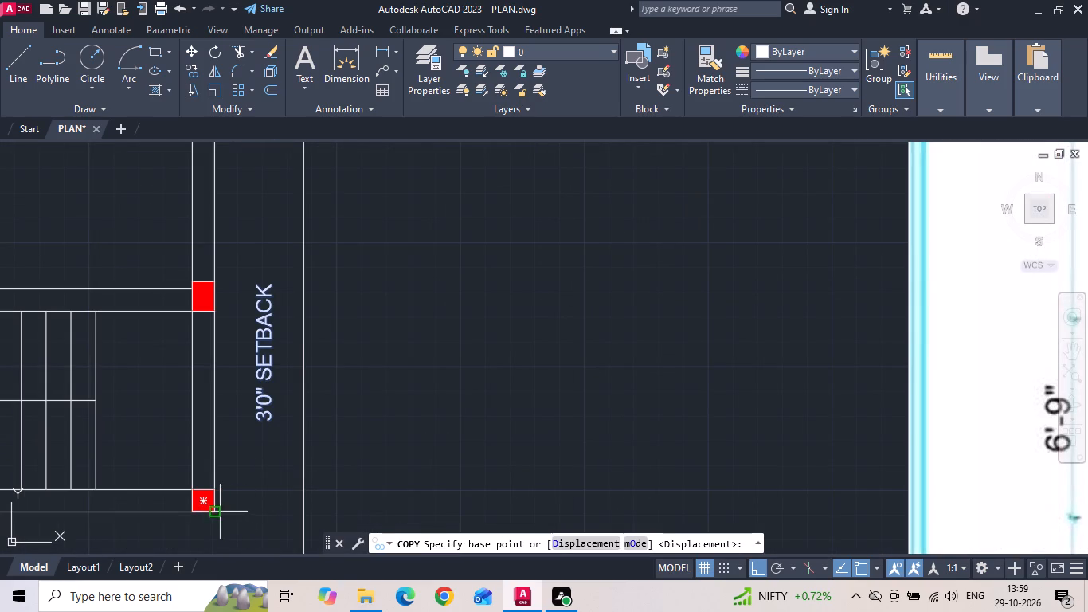
click(217, 512)
scroll(216, 512, down, 5)
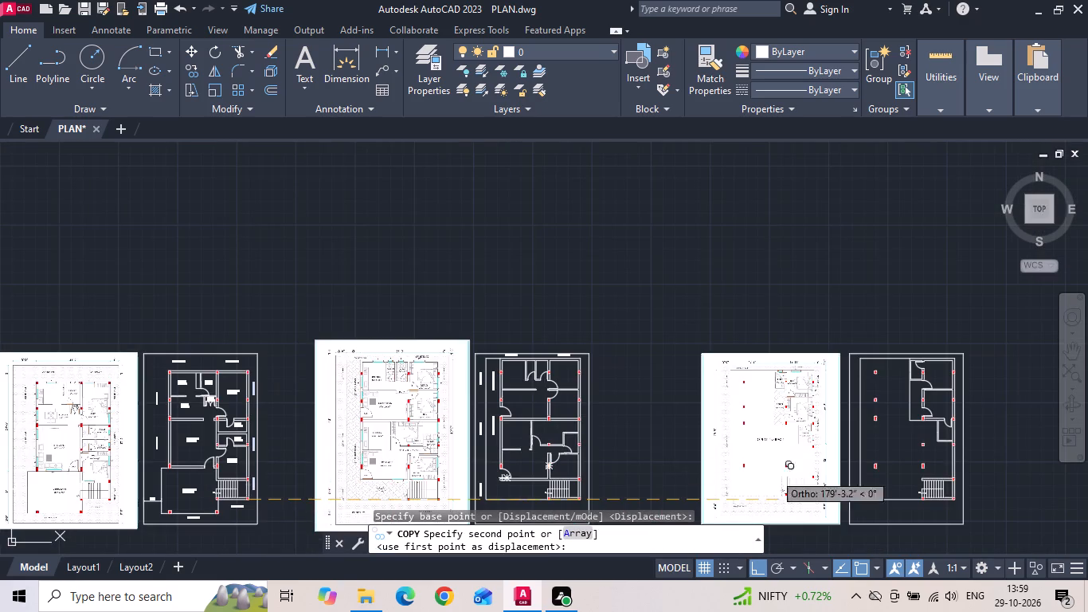
scroll(874, 481, up, 2)
scroll(742, 463, down, 1)
scroll(354, 507, up, 3)
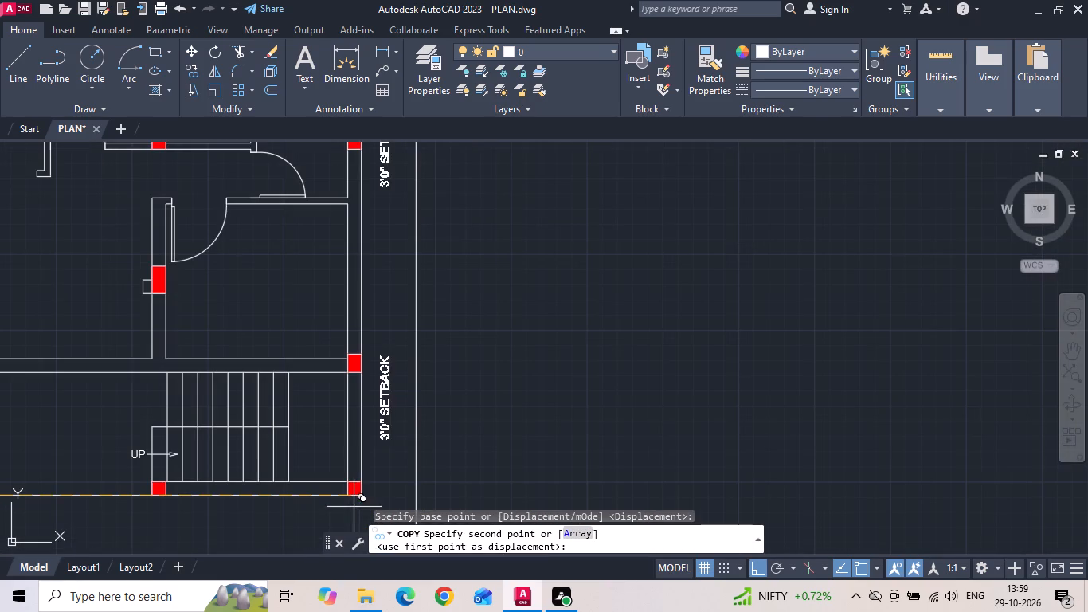
click(362, 496)
Place another copy of the three 3'0" SETBACK labels horizontally in the third plan's right setback strip, aligned at its lower-right staircase column corner.
scroll(292, 405, down, 3)
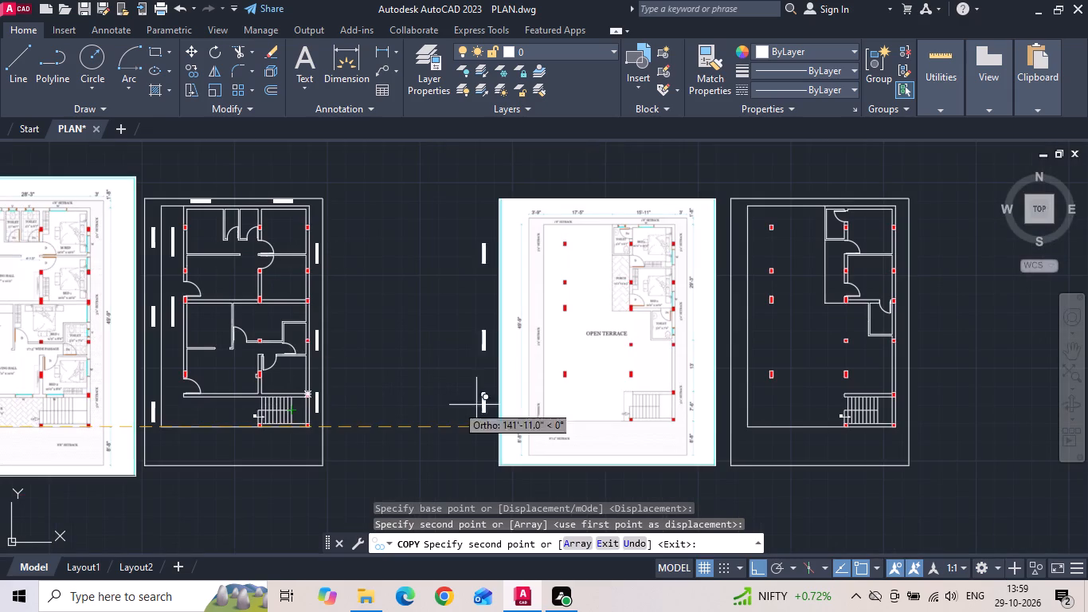
middle_drag(731, 399, 487, 378)
scroll(765, 416, up, 2)
scroll(477, 436, up, 2)
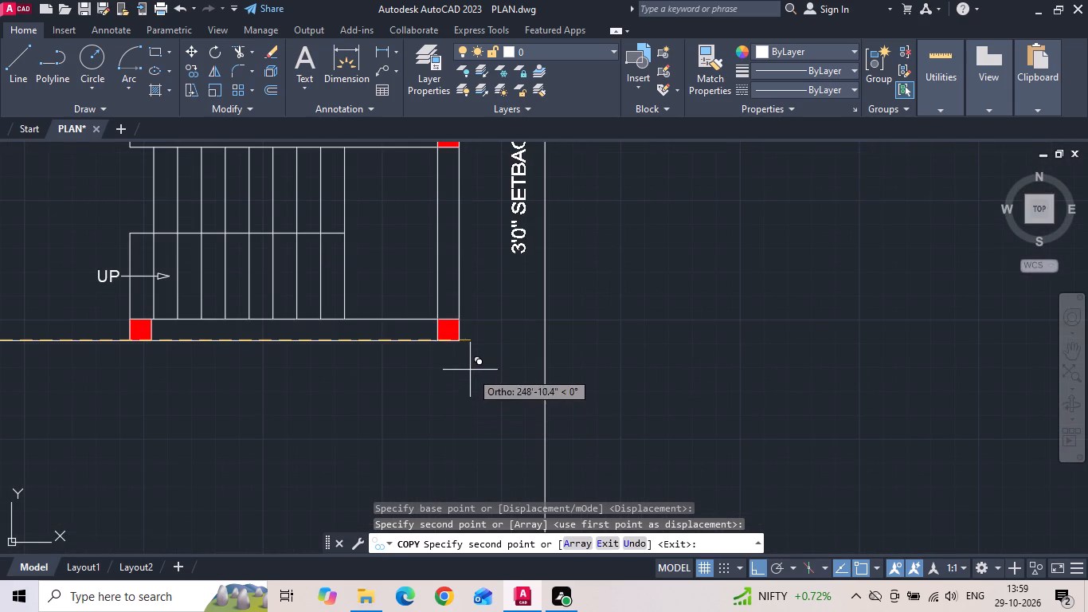
click(463, 342)
key(Escape)
Copy the second plan's lower 5'0" WIDE PASSAGE label vertically down the strip, beside the passage below the house's bottom wall.
scroll(610, 410, down, 4)
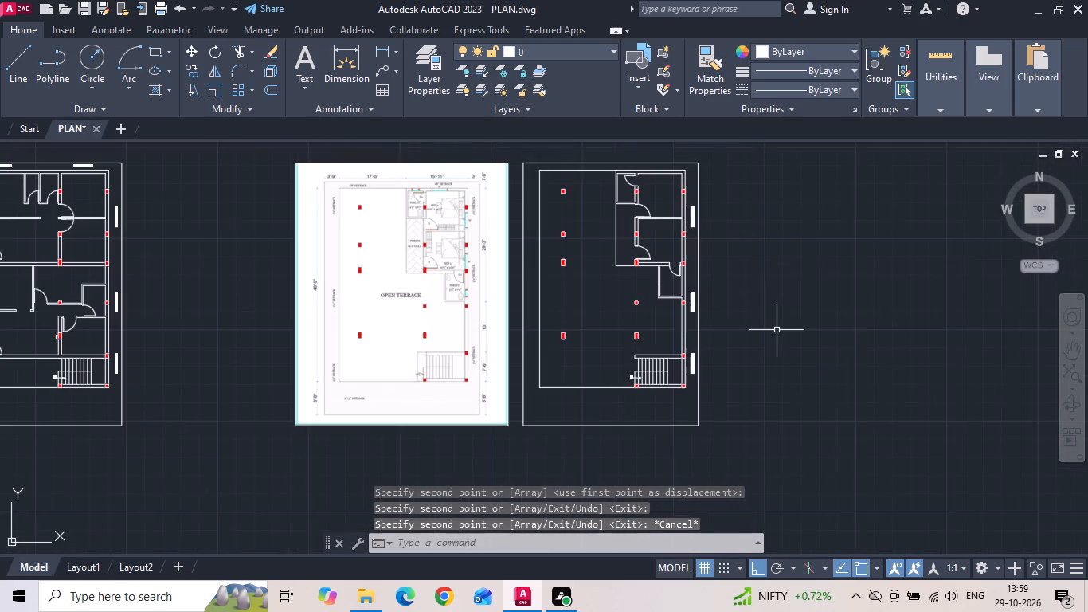
scroll(773, 333, down, 1)
scroll(160, 261, up, 2)
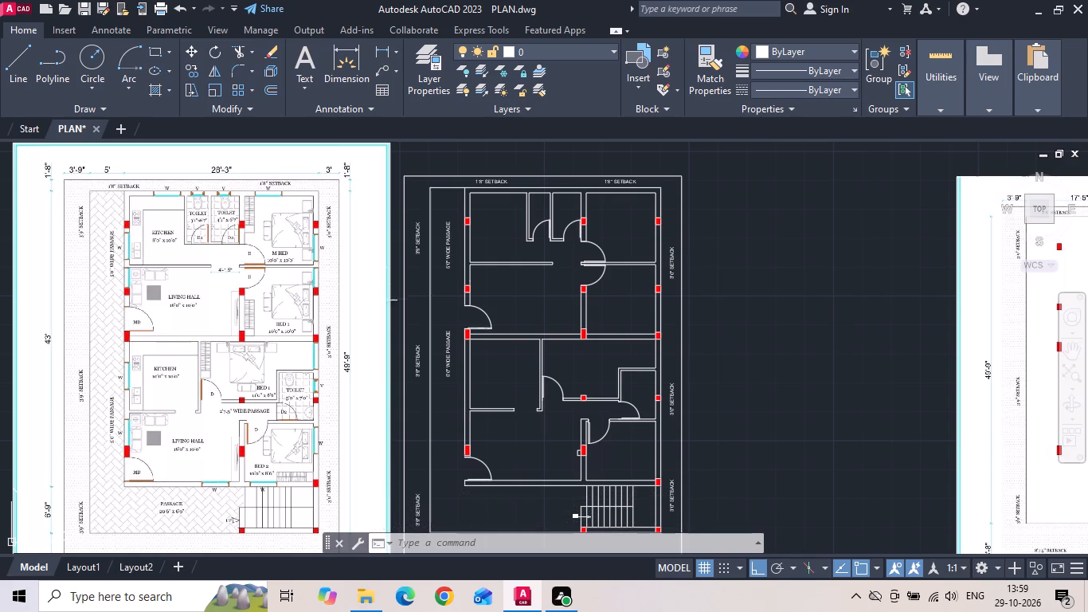
middle_drag(452, 383, 509, 303)
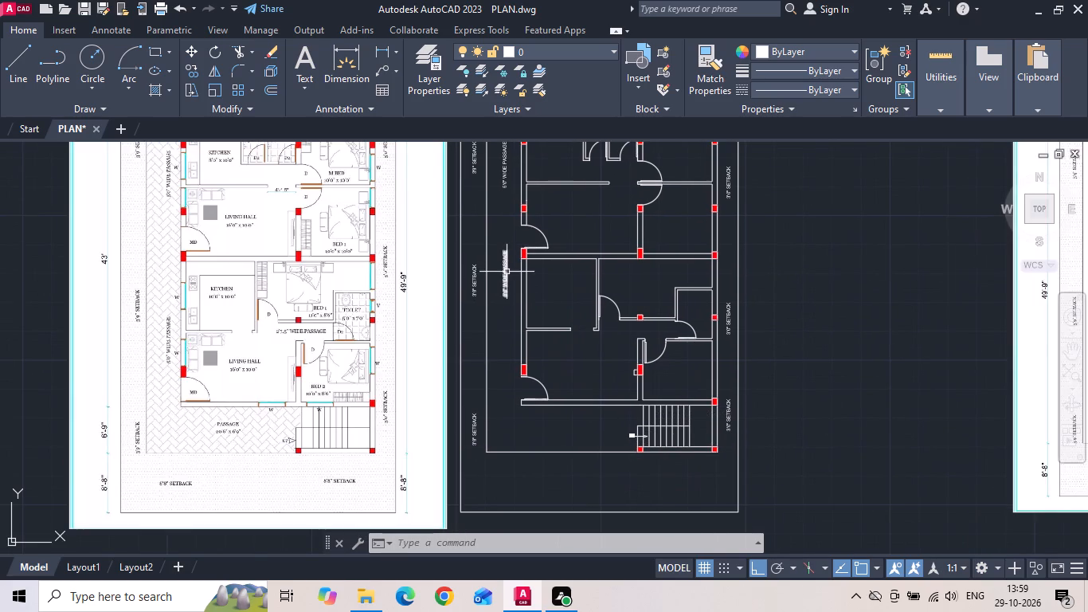
click(506, 272)
right_click(505, 272)
click(532, 311)
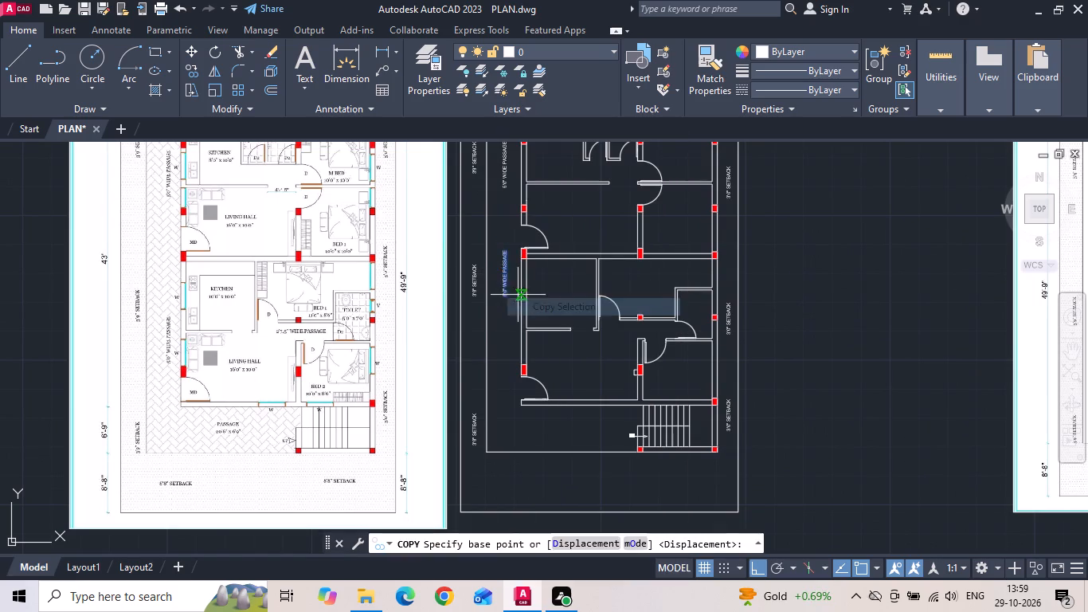
click(509, 269)
scroll(541, 431, up, 2)
middle_drag(542, 422, 542, 361)
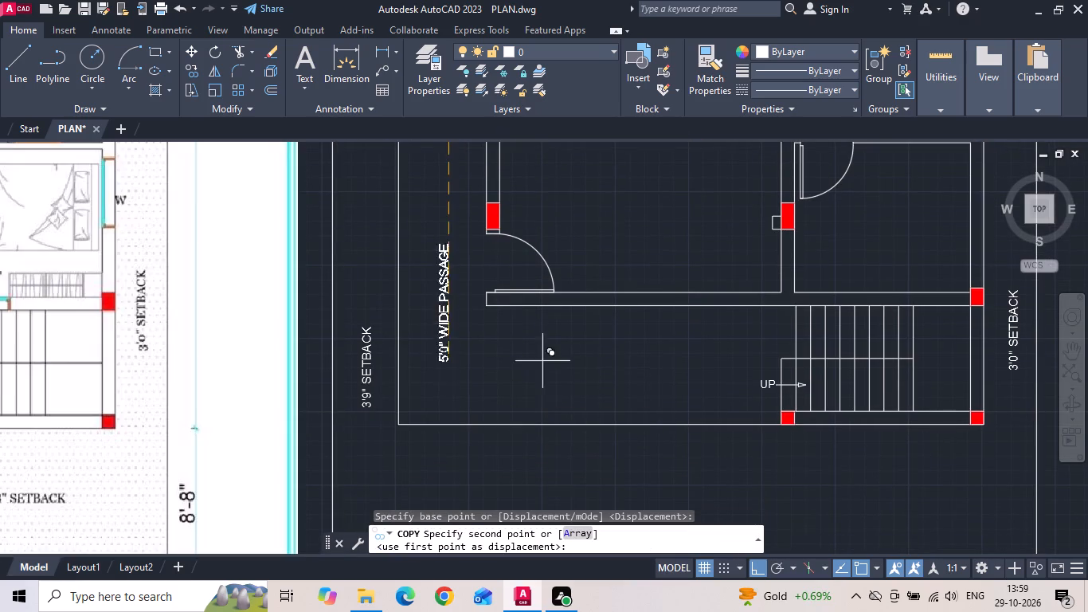
click(533, 400)
key(Escape)
Rotate the newly copied 5'0" WIDE PASSAGE label from vertical so that it reads horizontally.
click(445, 333)
right_click(445, 332)
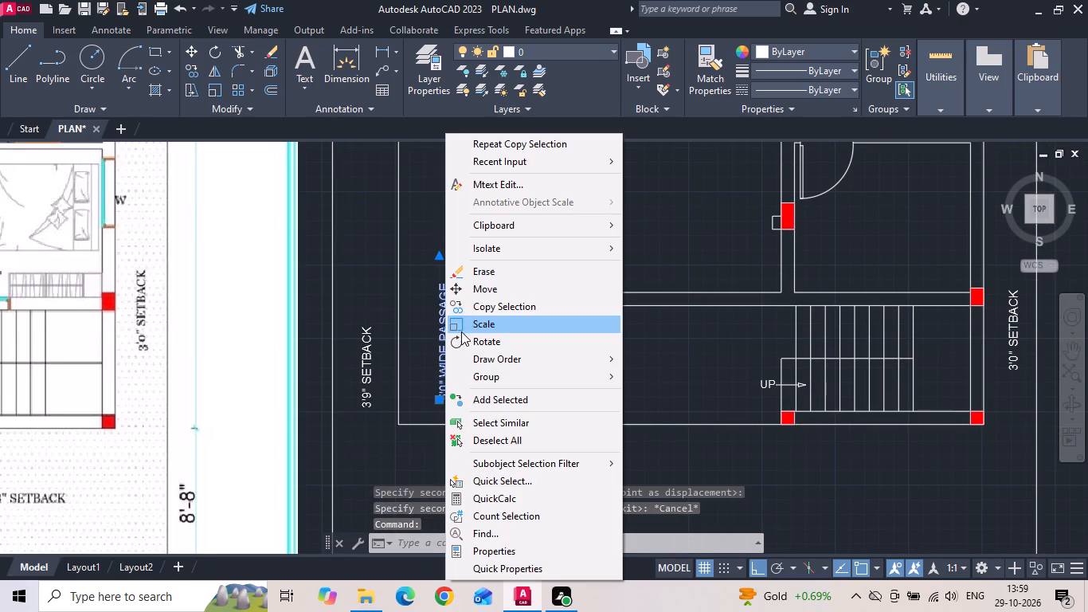
click(473, 336)
drag(486, 353, 487, 362)
click(475, 372)
Move the rotated label down and then right into the middle of the second plan's bottom passage, before the staircase.
scroll(542, 369, down, 1)
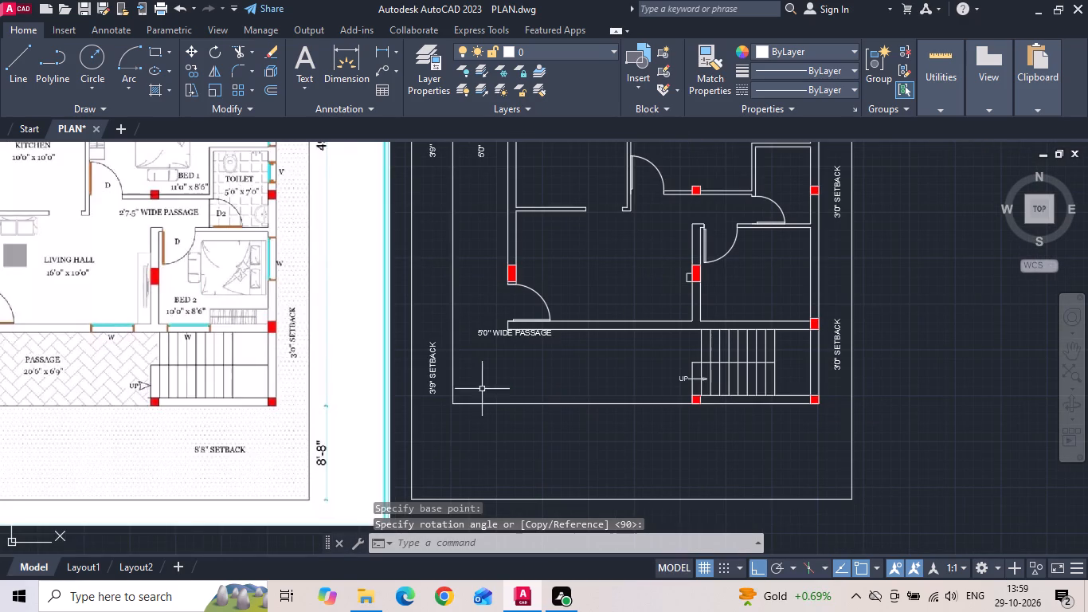
scroll(100, 374, up, 1)
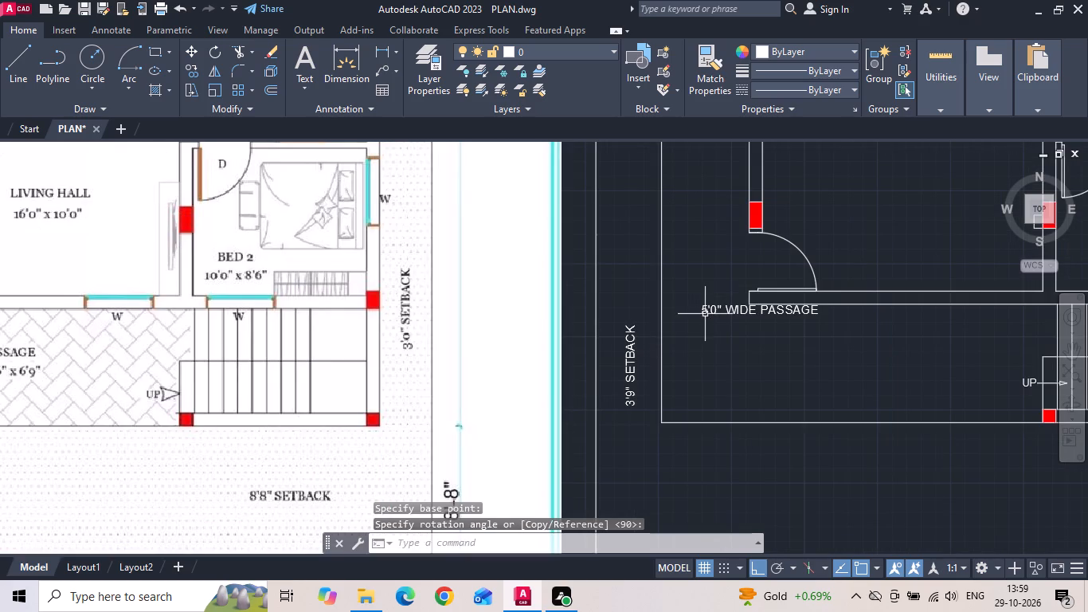
click(706, 314)
right_click(707, 313)
click(743, 292)
drag(745, 347, 746, 372)
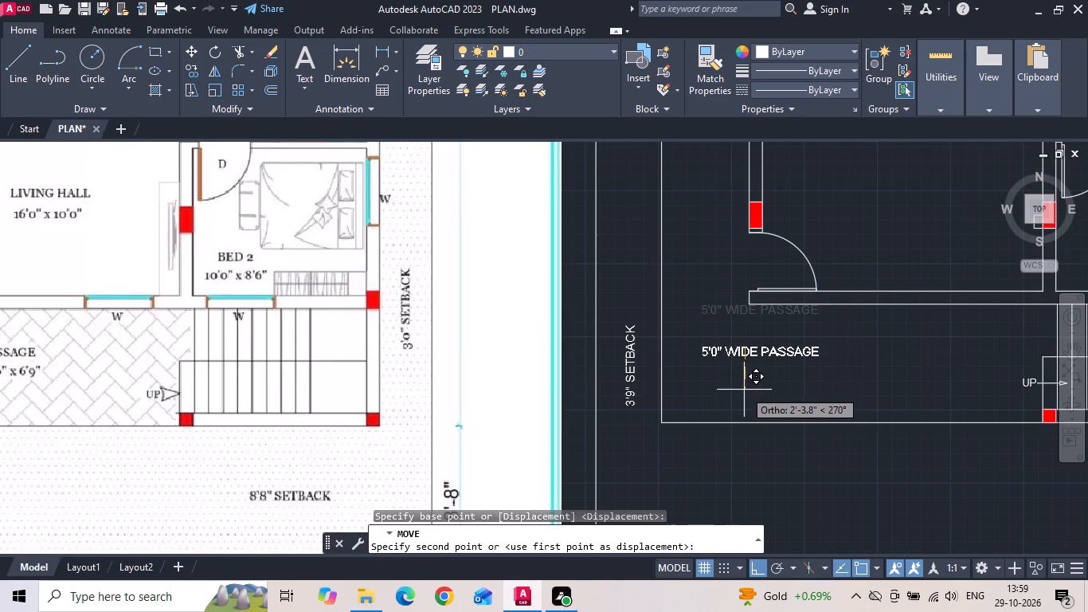
click(743, 402)
click(739, 377)
click(728, 352)
right_click(728, 352)
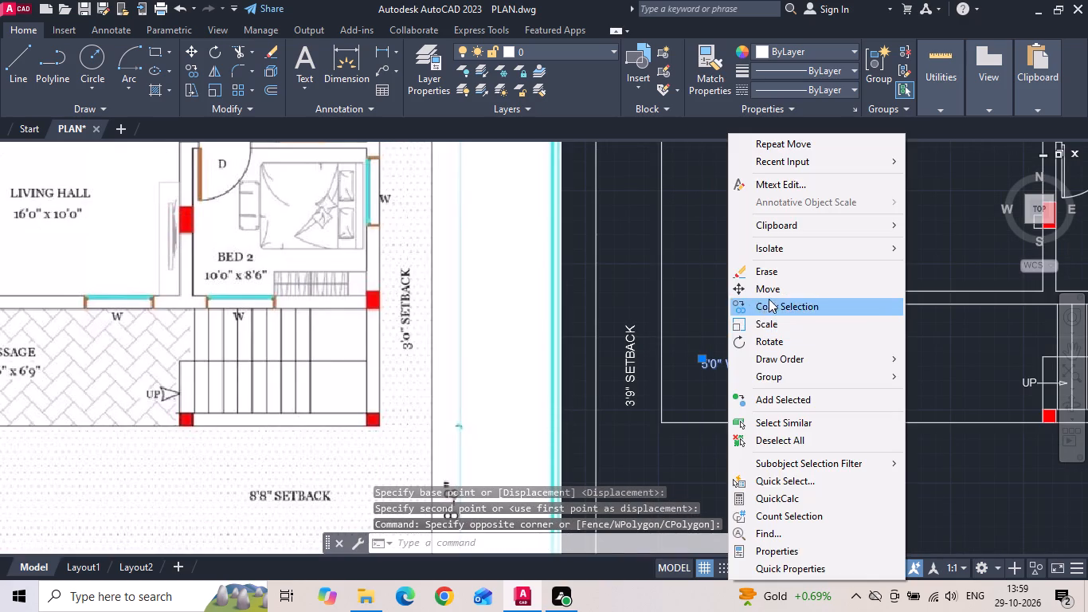
click(770, 296)
drag(781, 342, 811, 336)
click(881, 334)
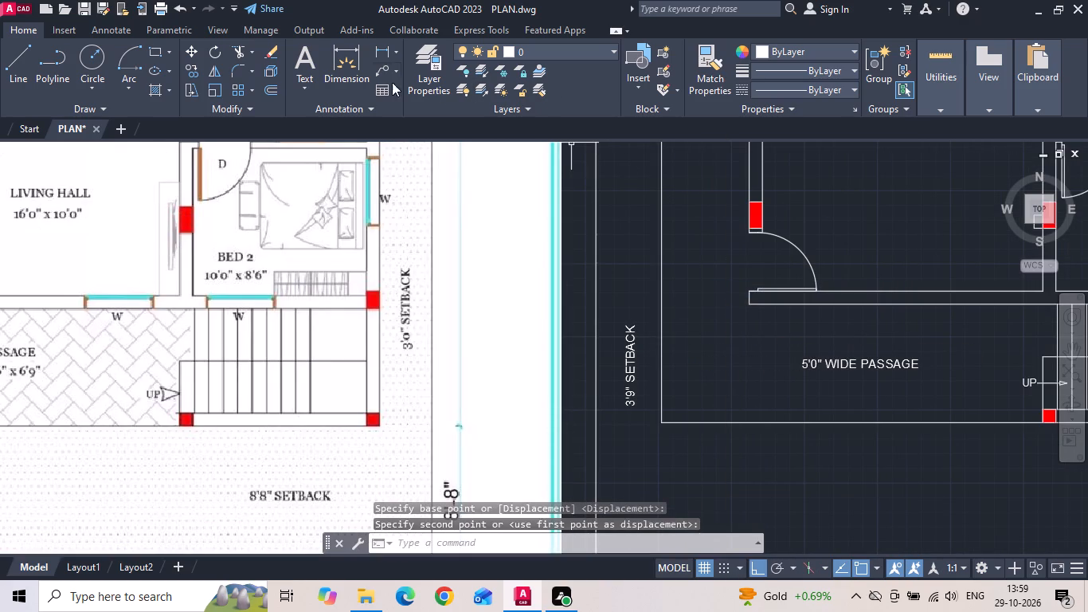
Add a vertical linear dimension across the second plan's bottom passage, from the house's bottom wall to the lower boundary line.
click(379, 54)
click(777, 309)
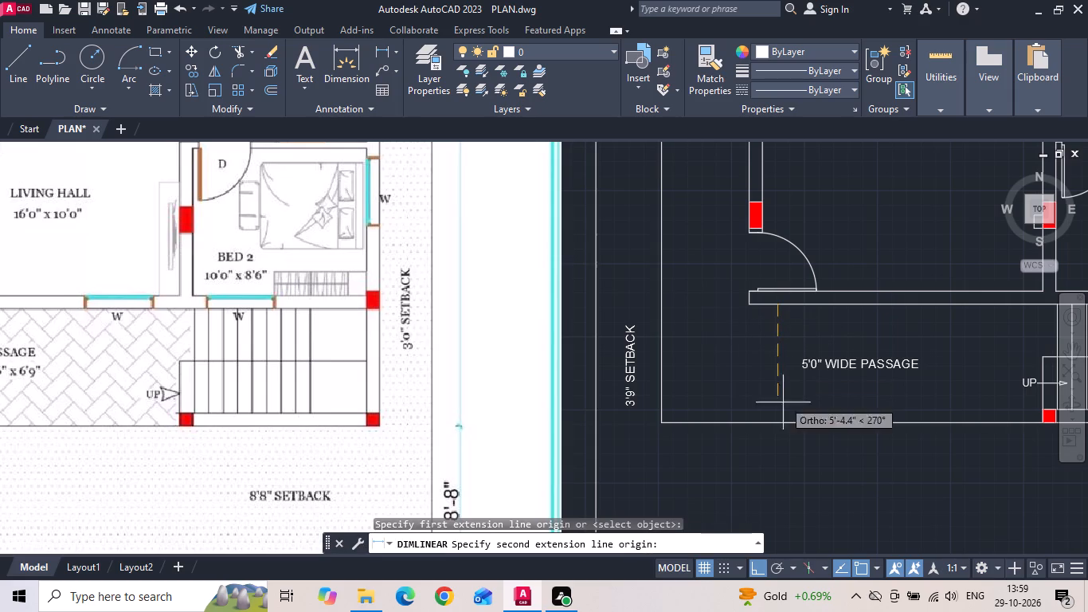
click(779, 422)
click(752, 398)
Add a horizontal linear dimension along the second plan's bottom passage, from the left boundary line to the edge of the staircase.
key(space)
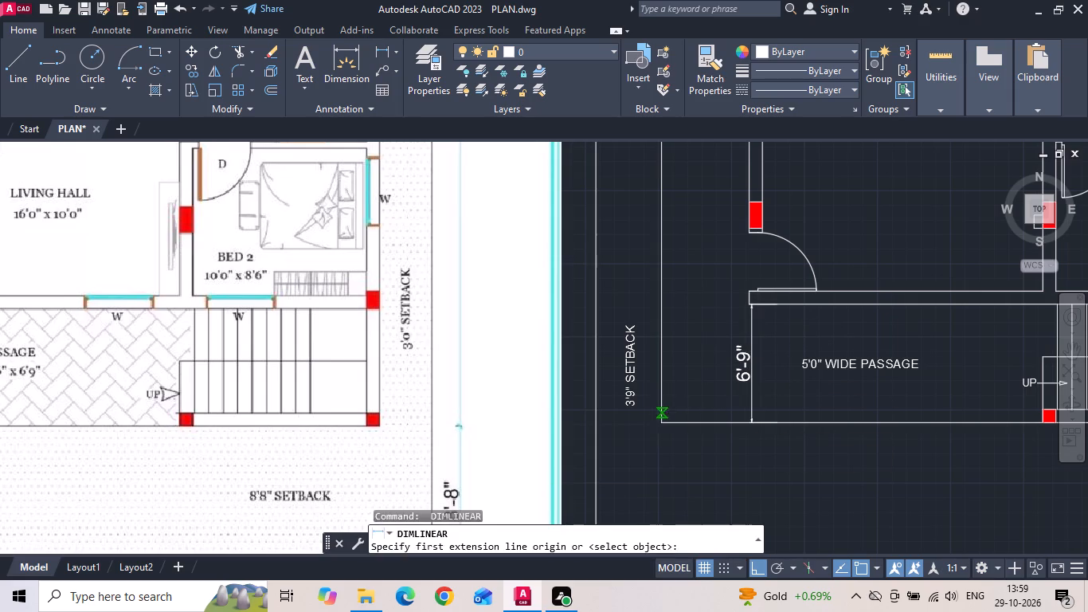
click(662, 414)
scroll(761, 408, down, 1)
middle_drag(848, 402, 642, 403)
scroll(680, 398, up, 1)
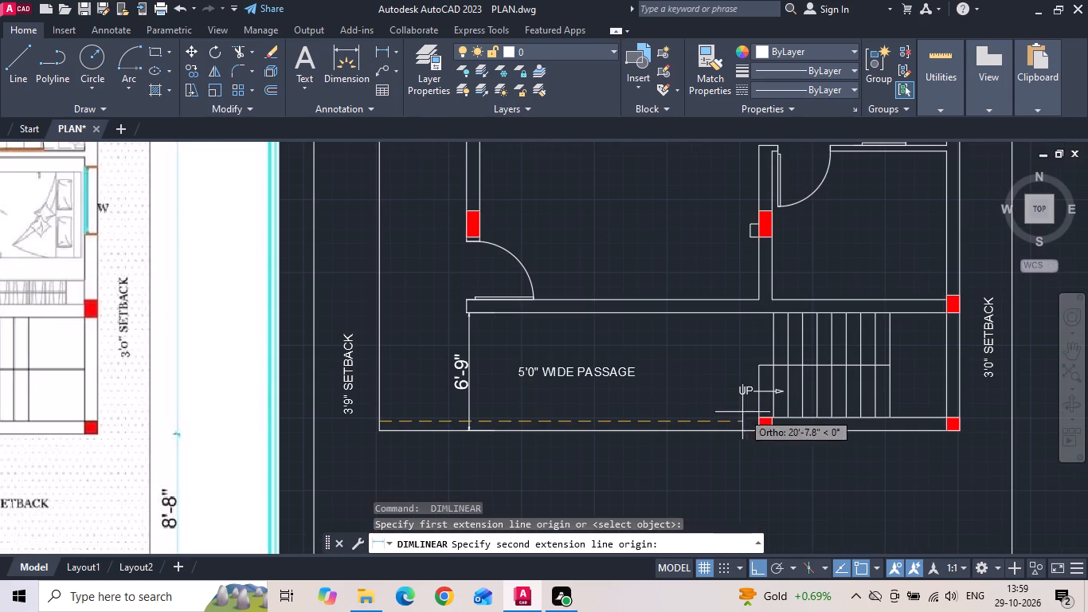
click(760, 408)
click(711, 418)
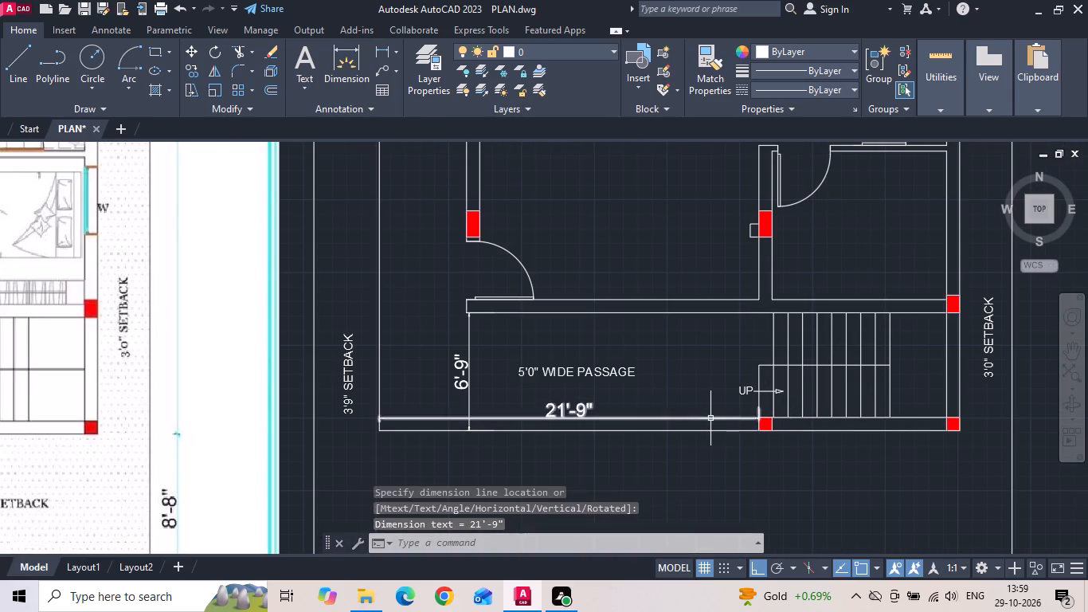
scroll(709, 425, down, 1)
middle_drag(141, 413, 202, 404)
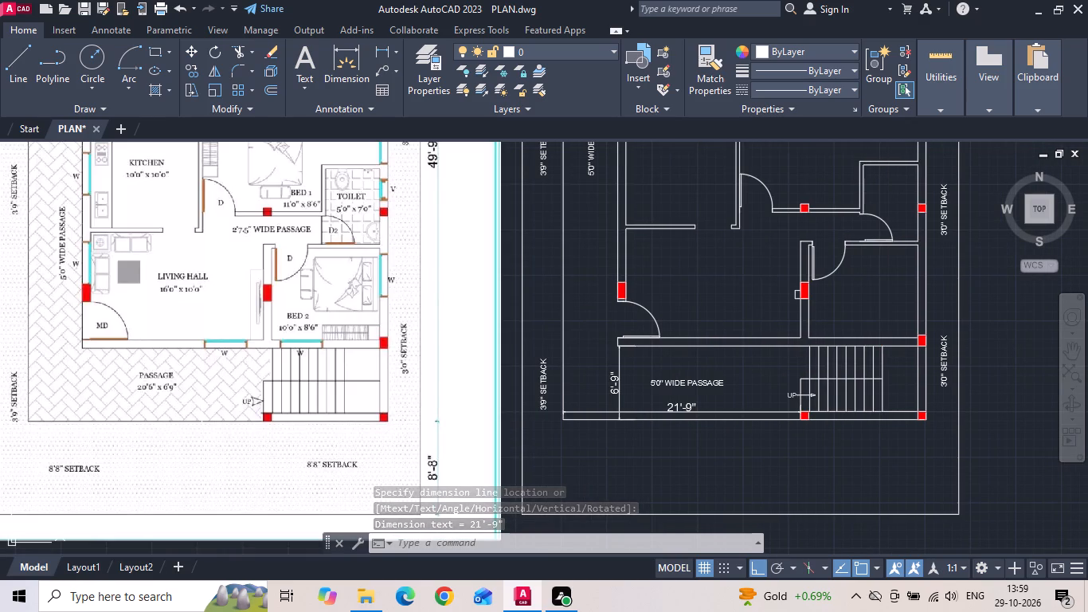
key(Escape)
Add a horizontal linear dimension from the second plan's left passage boundary line to the left end of the house's bottom wall.
scroll(340, 367, up, 1)
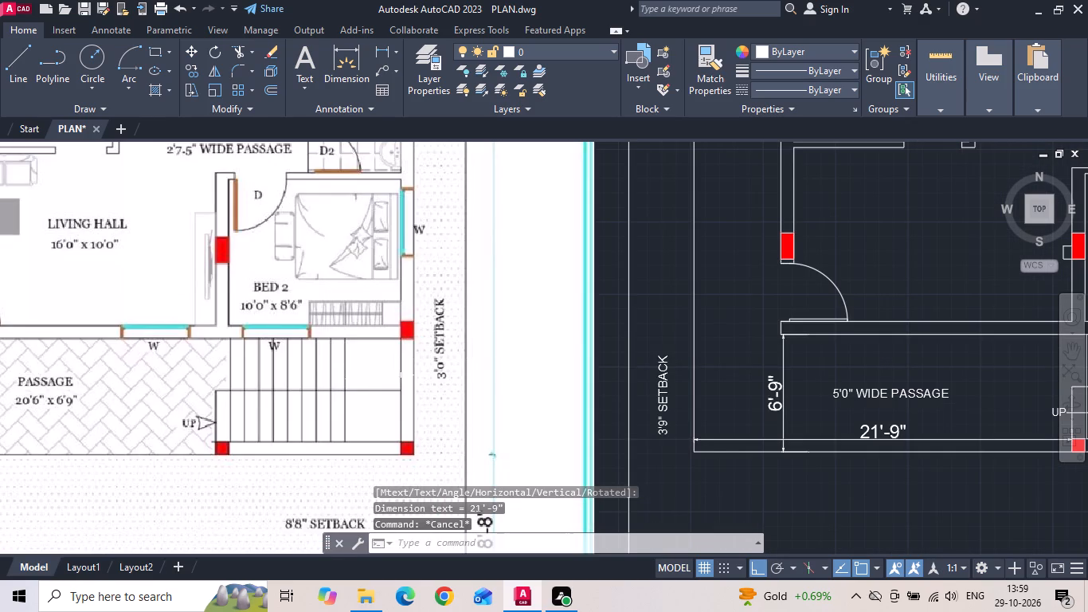
key(space)
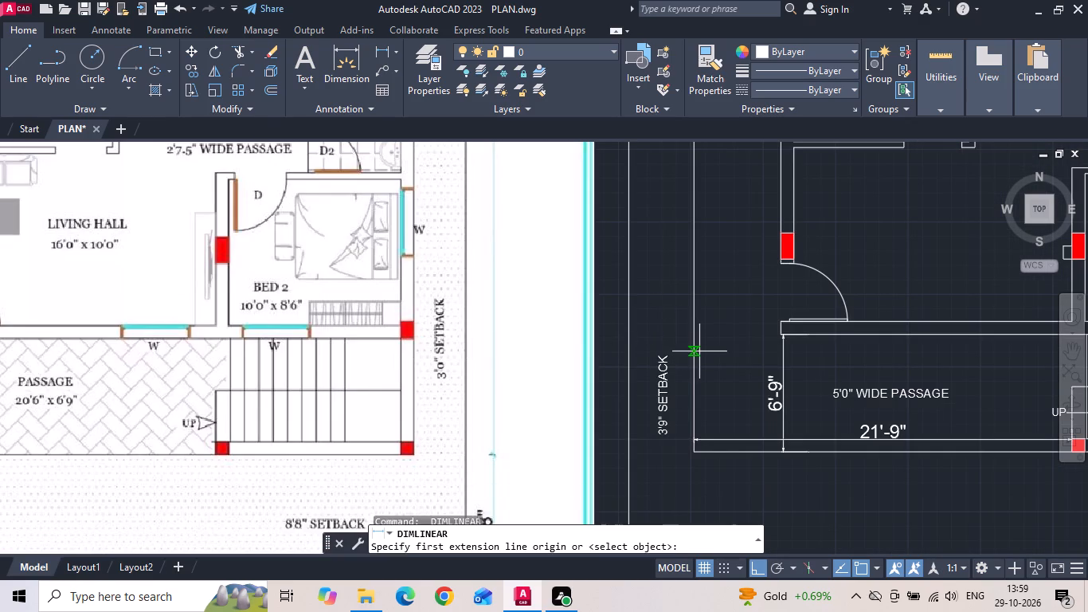
click(695, 352)
scroll(788, 341, up, 1)
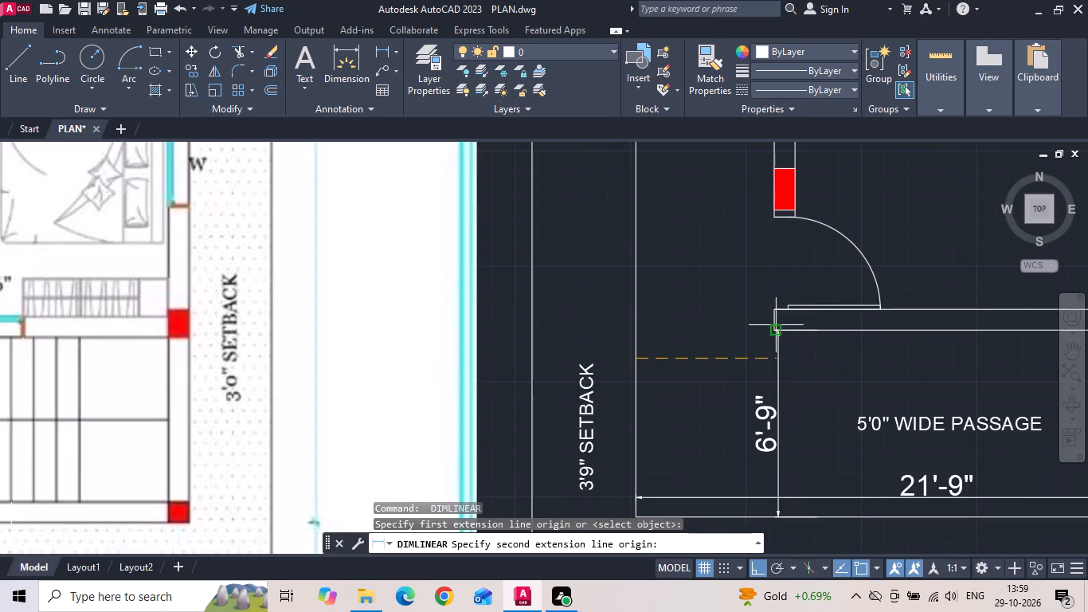
click(776, 320)
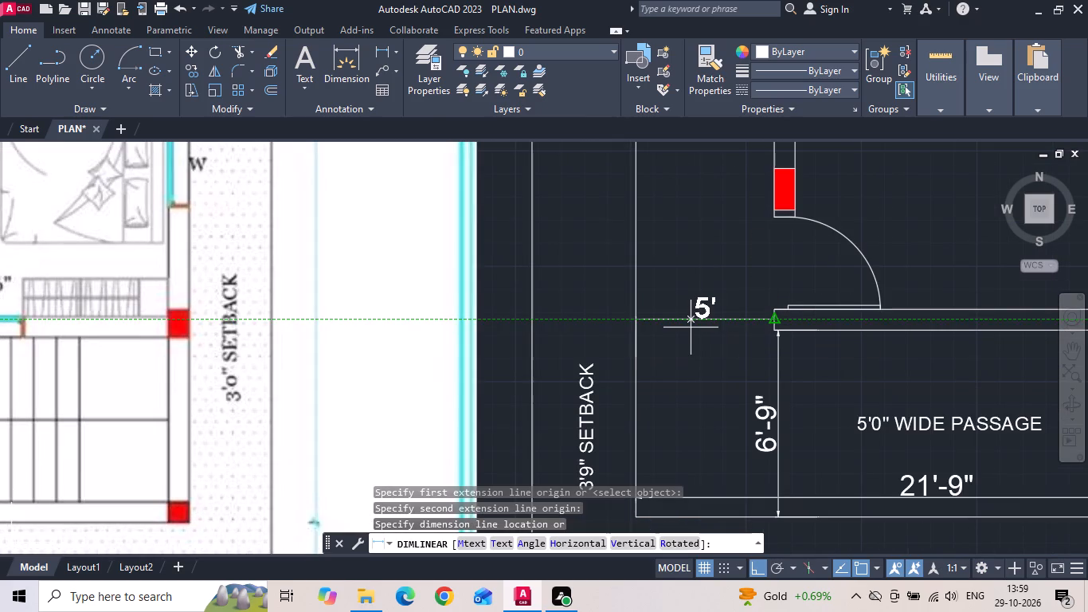
click(691, 328)
Examine the first plan's car parking against its reference and check the parking's width with a temporary linear dimension.
scroll(585, 343, down, 1)
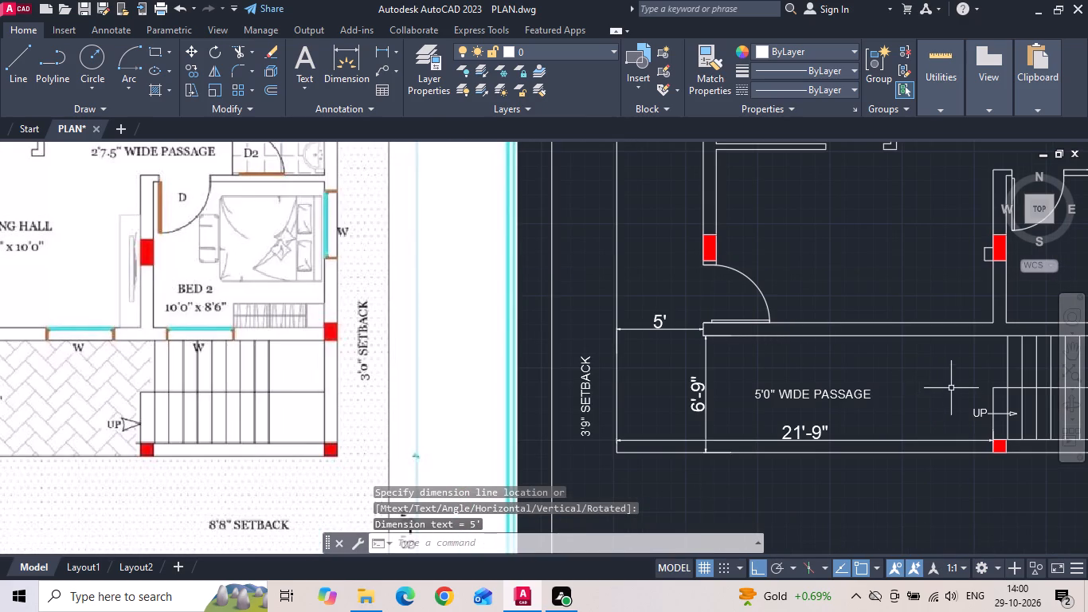
scroll(776, 363, down, 3)
scroll(110, 381, up, 2)
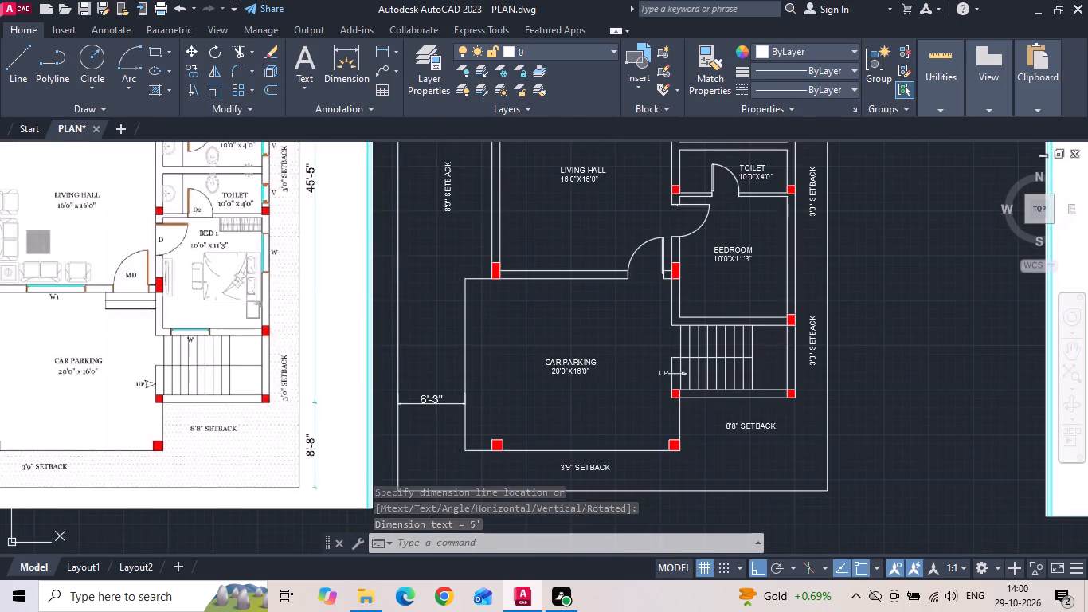
middle_drag(107, 381, 348, 363)
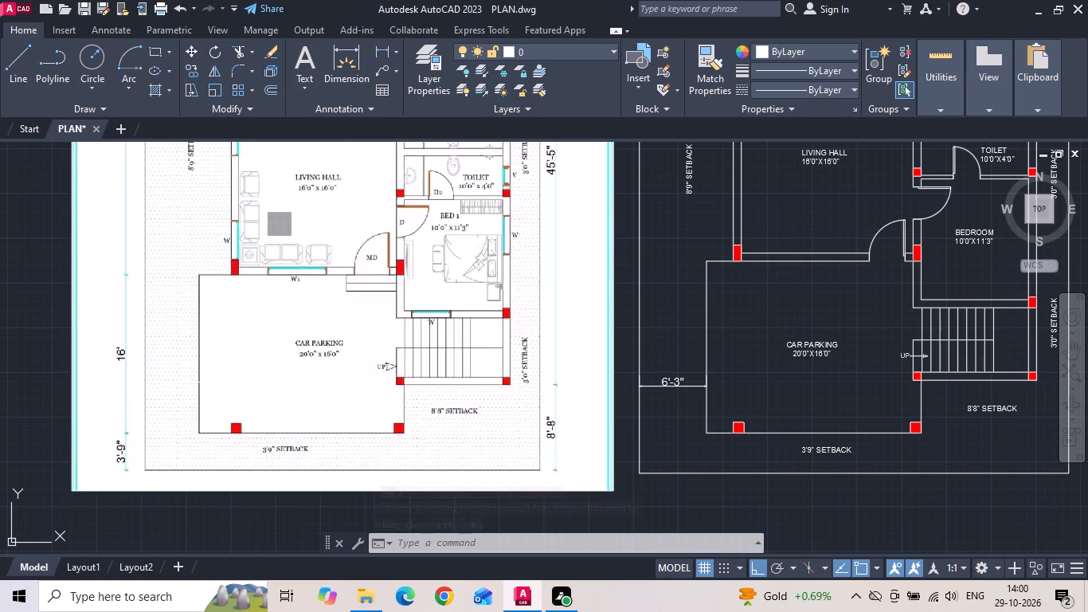
scroll(202, 435, down, 2)
scroll(155, 350, down, 2)
scroll(487, 382, up, 3)
scroll(256, 358, up, 3)
middle_drag(244, 353, 291, 373)
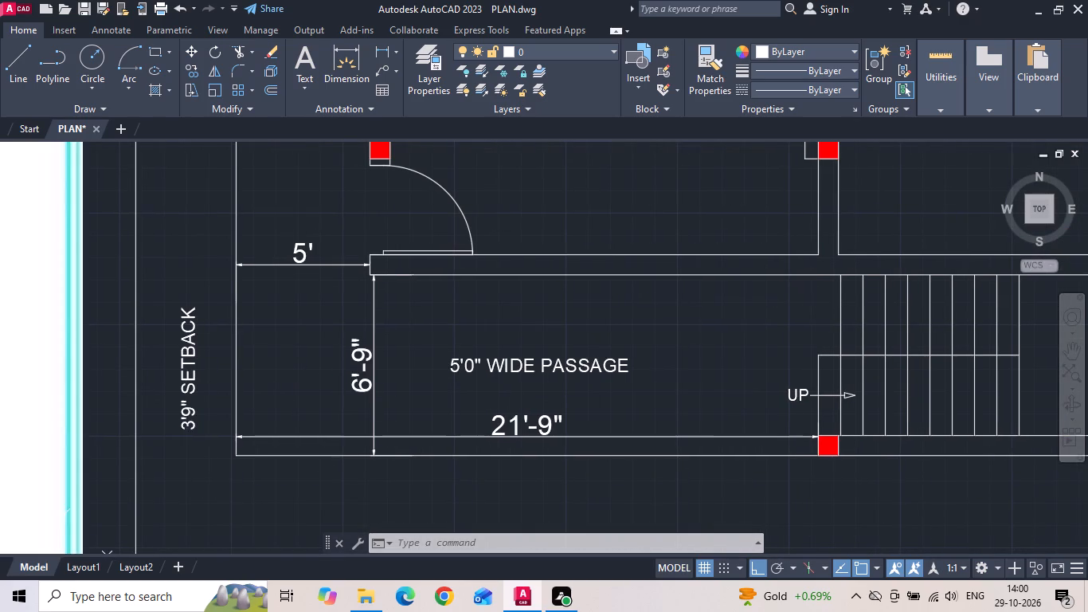
scroll(633, 378, down, 4)
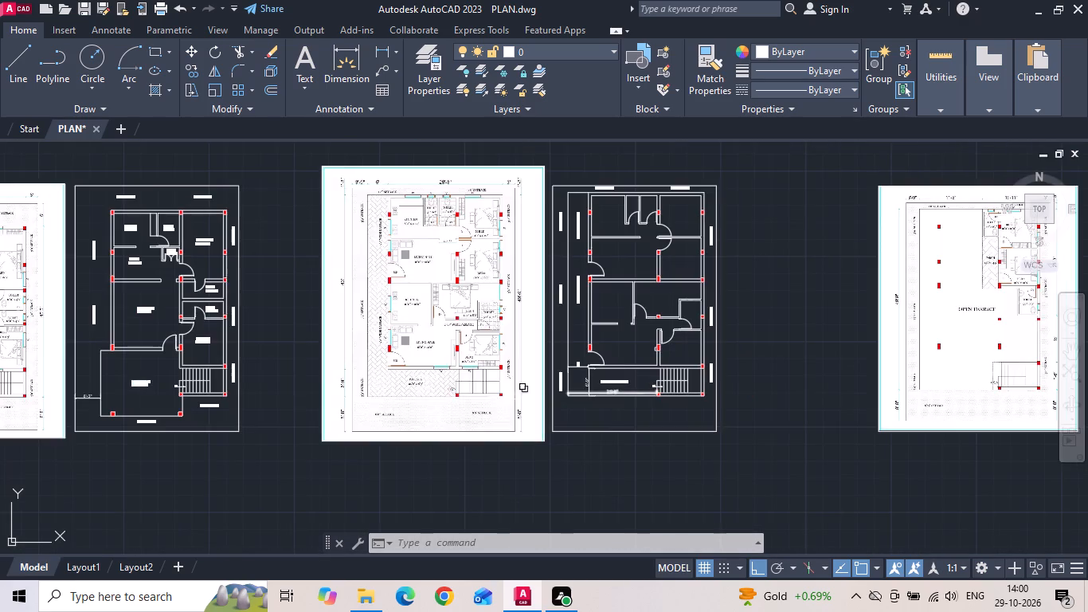
scroll(84, 398, up, 2)
scroll(178, 406, up, 2)
key(space)
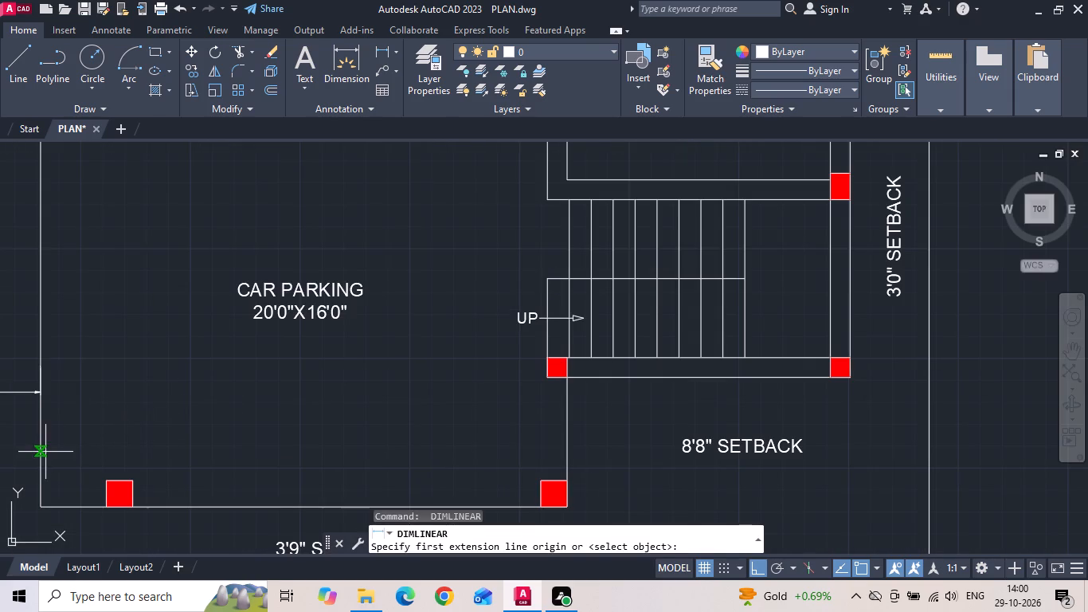
drag(45, 452, 68, 453)
click(565, 456)
key(Escape)
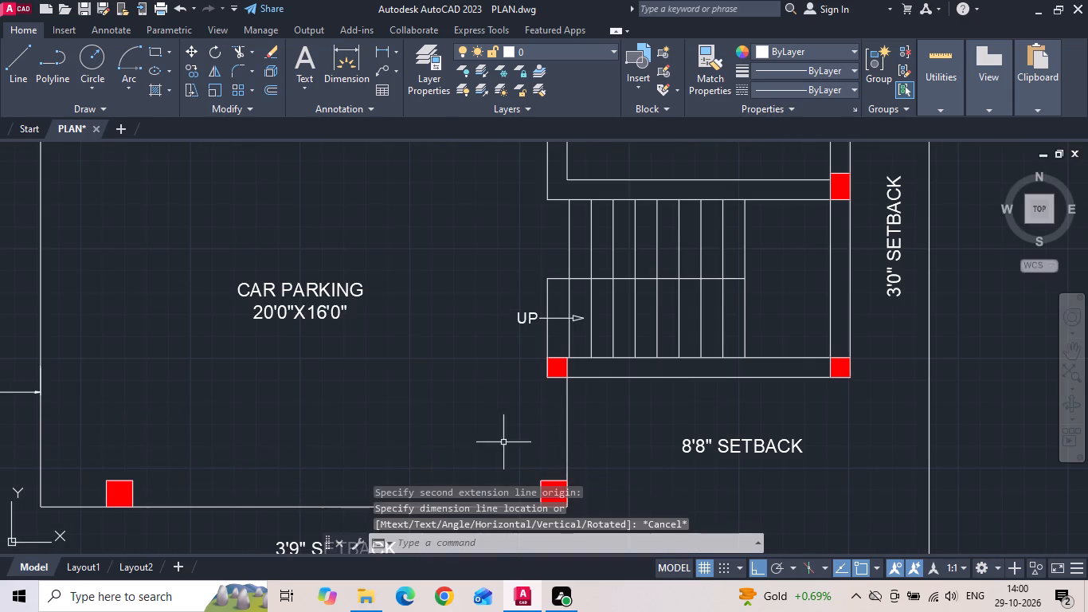
Change the size in the second plan's bottom 5'0" WIDE PASSAGE label to 21'9"X6'9".
scroll(352, 418, down, 3)
scroll(379, 418, up, 2)
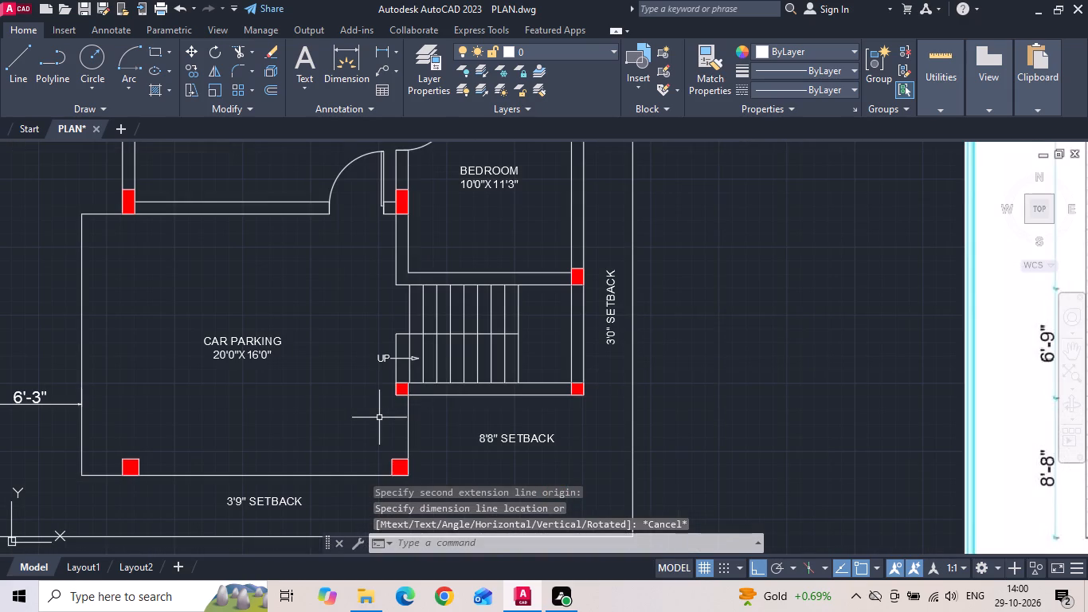
scroll(362, 363, down, 1)
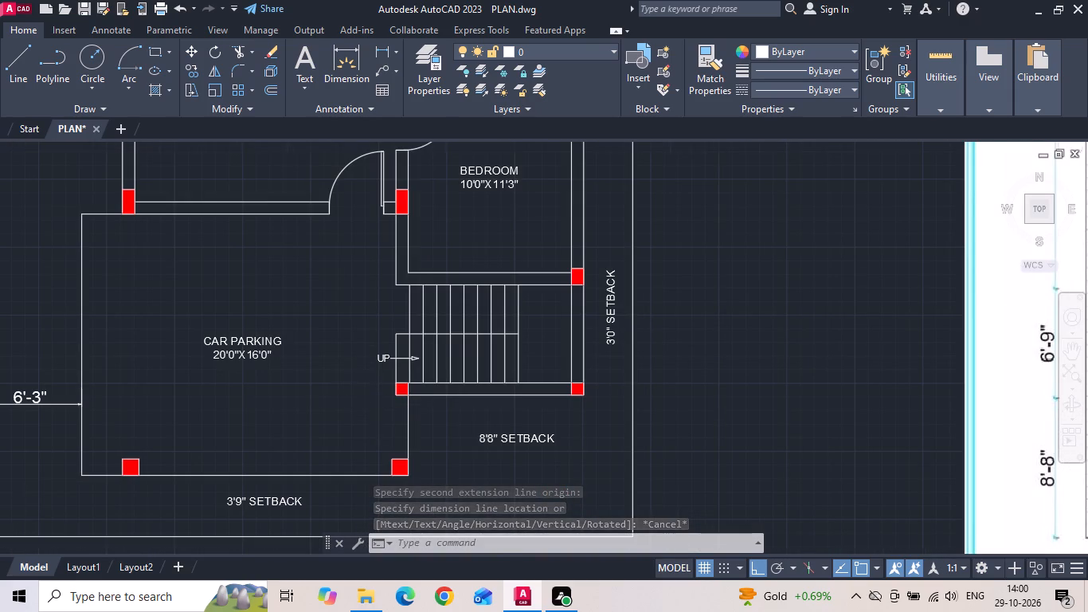
scroll(359, 359, down, 2)
scroll(842, 368, up, 3)
scroll(781, 339, up, 1)
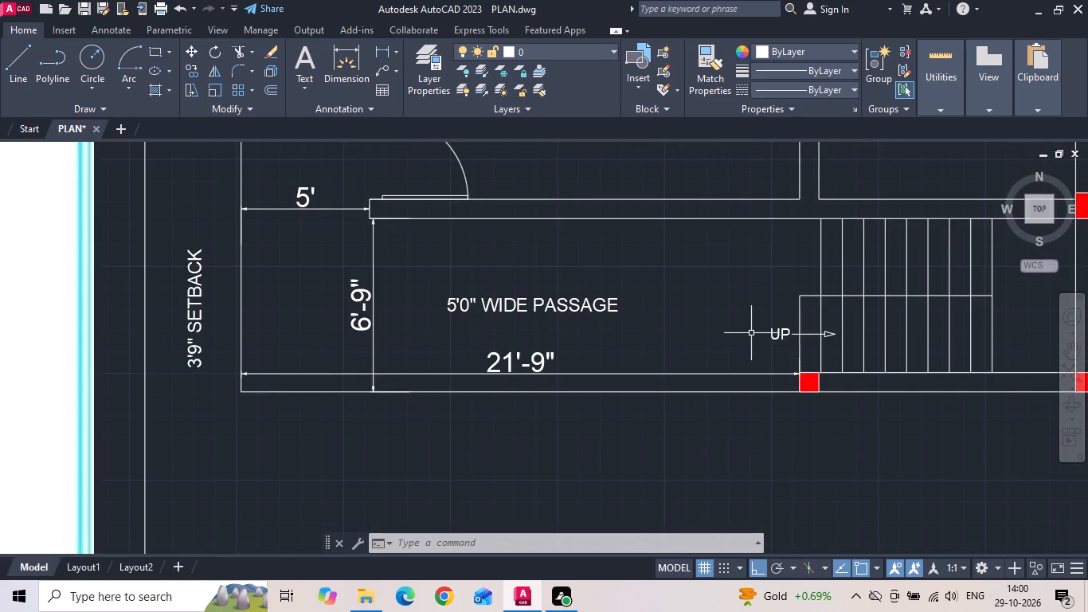
scroll(751, 333, up, 1)
key(space)
key(Escape)
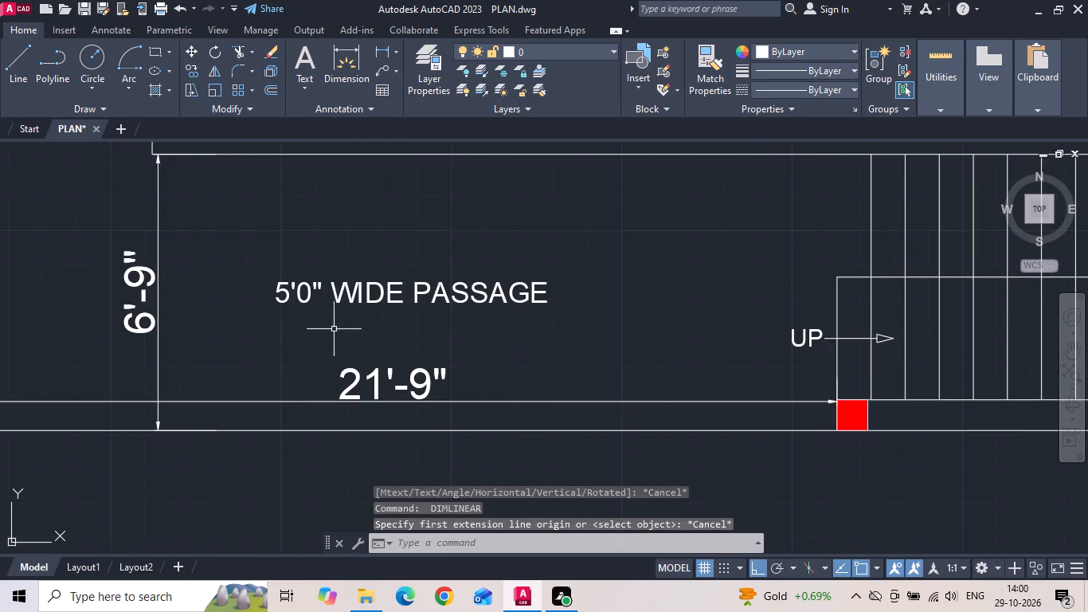
double_click(310, 298)
scroll(638, 331, down, 1)
scroll(525, 315, down, 2)
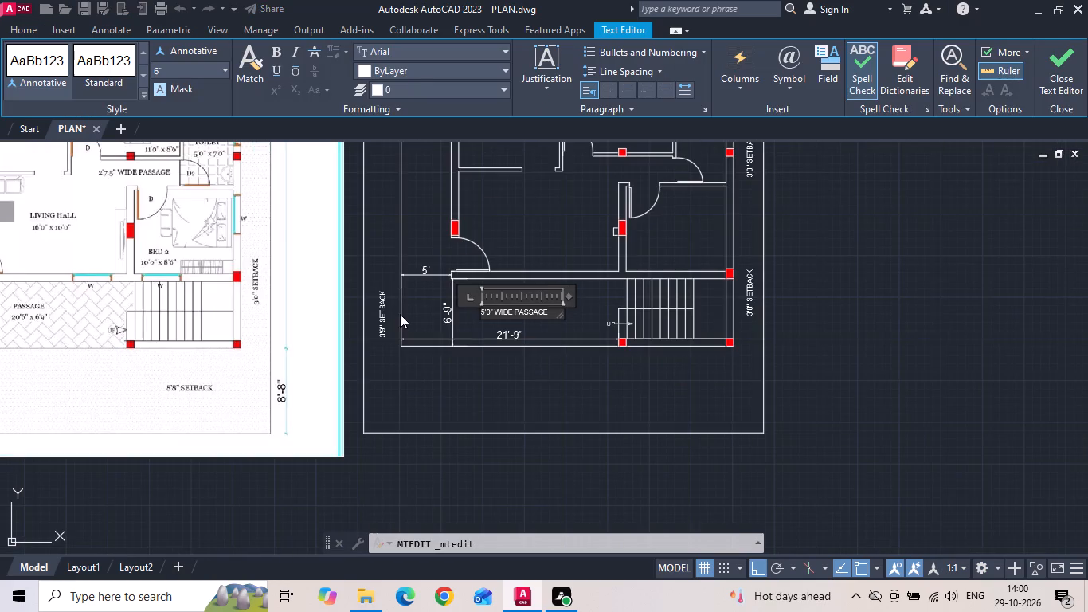
middle_drag(398, 313, 612, 320)
scroll(697, 326, up, 1)
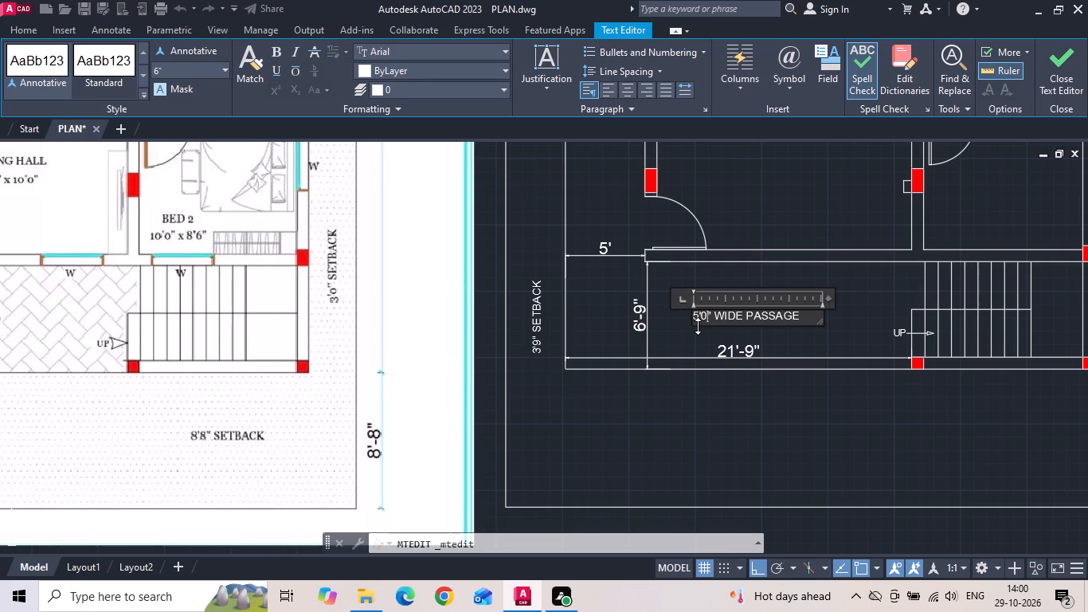
scroll(702, 324, up, 2)
key(BackSpace)
key(9)
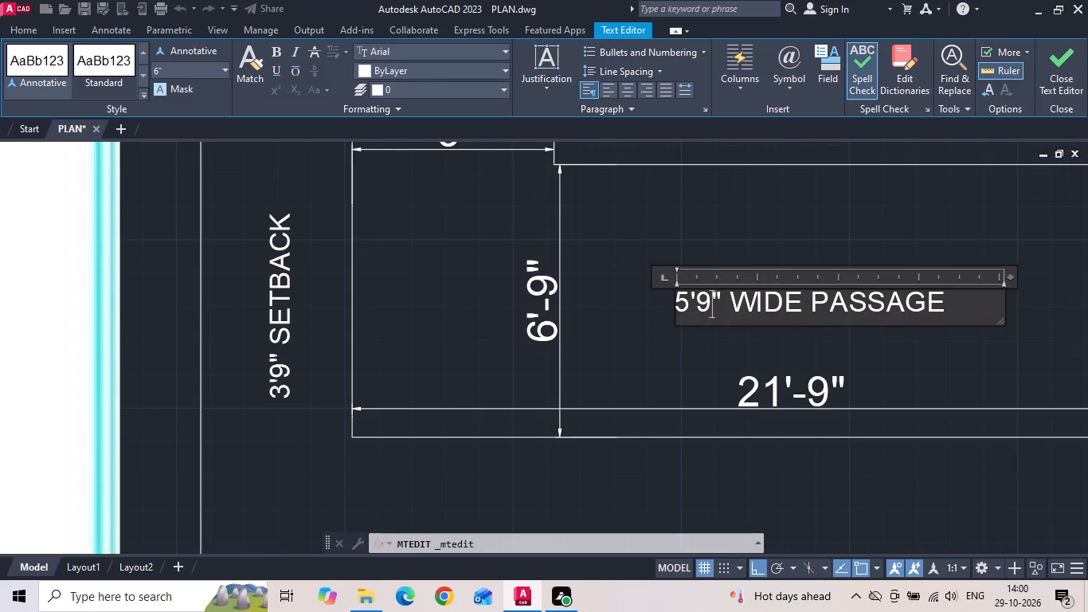
click(687, 312)
key(BackSpace)
text(21)
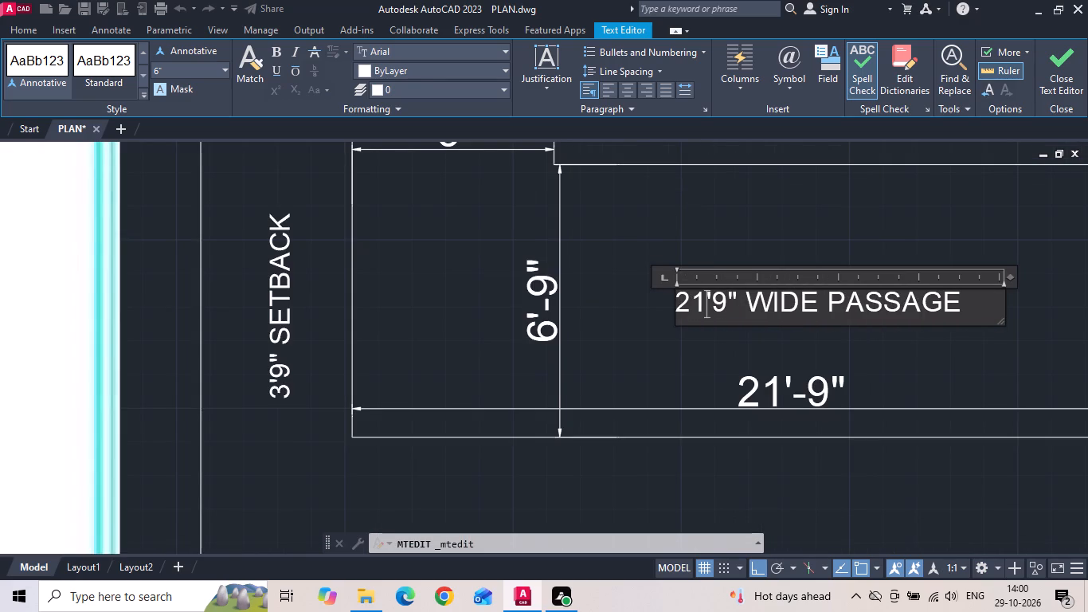
click(742, 304)
key(x)
text(6'9")
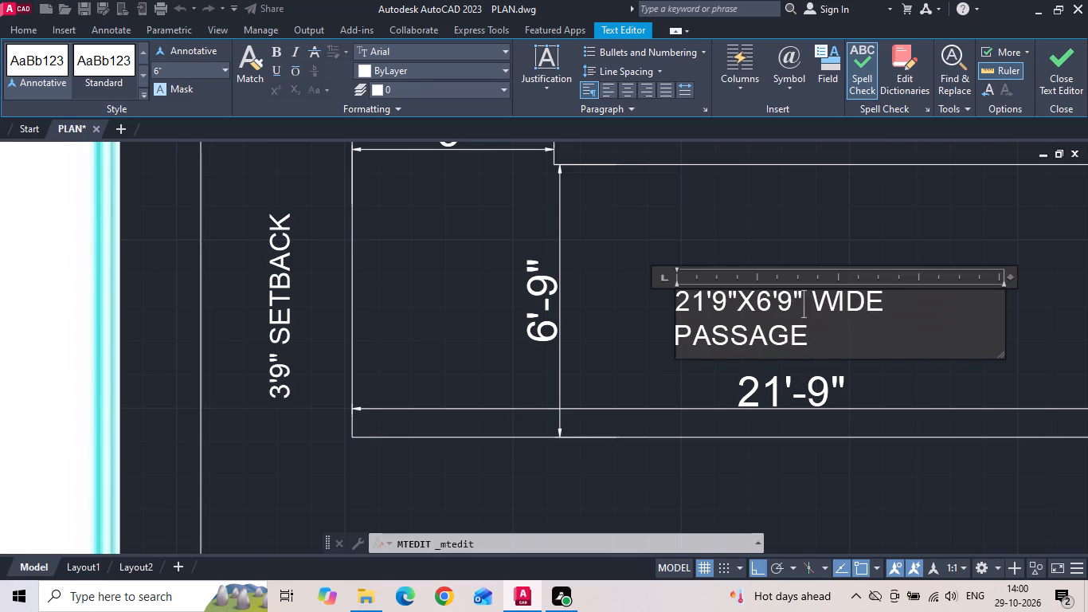
Rearrange the bottom passage label into two lines, PASSAGE above 21'9"X6'9", removing the word WIDE and the trailing PASSAGE.
scroll(870, 337, down, 2)
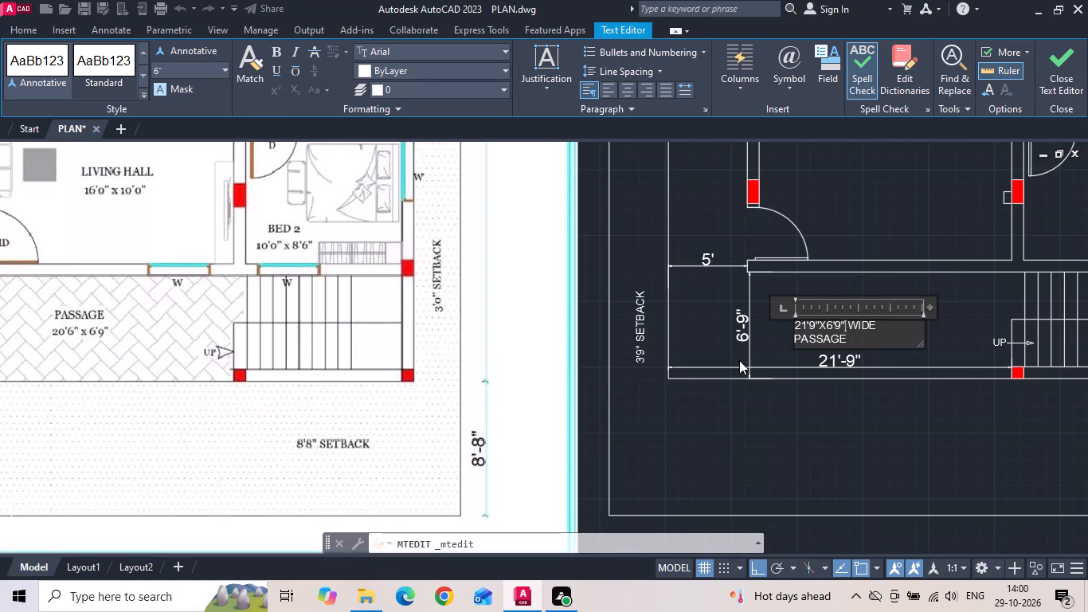
click(877, 330)
key(BackSpace)
key(BackSpace)
key(BackSpace)
key(BackSpace)
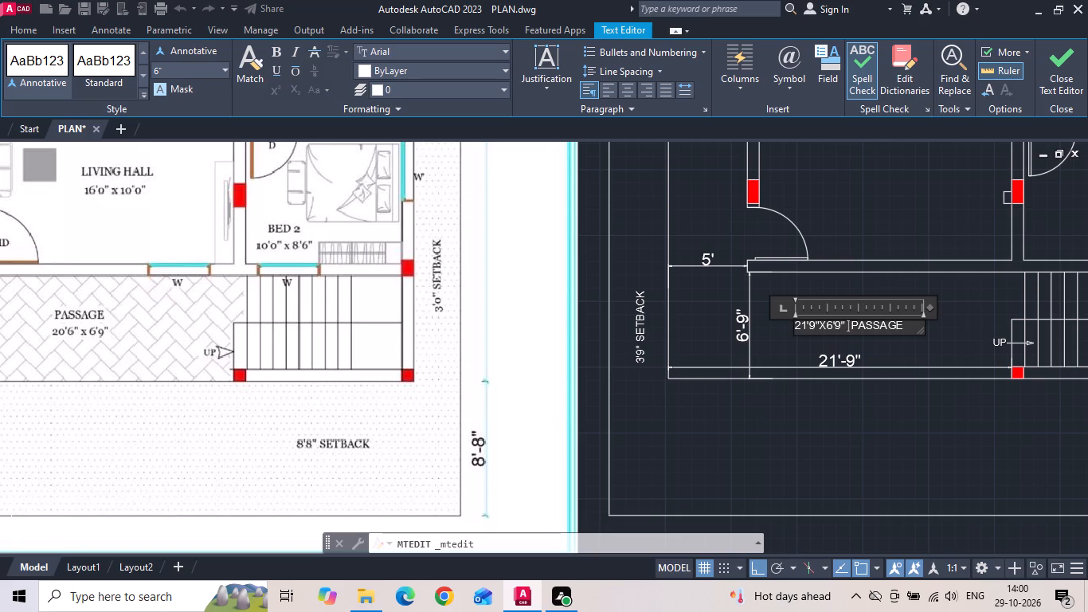
click(796, 324)
key(p)
text(ASSAGE)
key(Return)
click(904, 343)
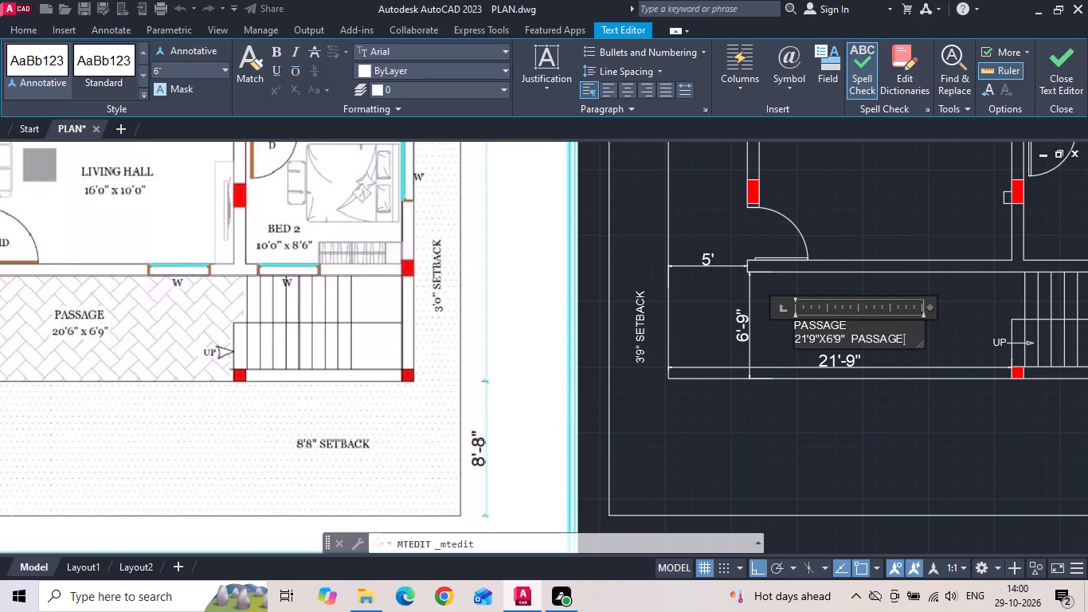
key(BackSpace)
key(BackSpace)
key(BackSpace)
key(BackSpace)
key(BackSpace)
key(BackSpace)
key(BackSpace)
key(BackSpace)
click(861, 408)
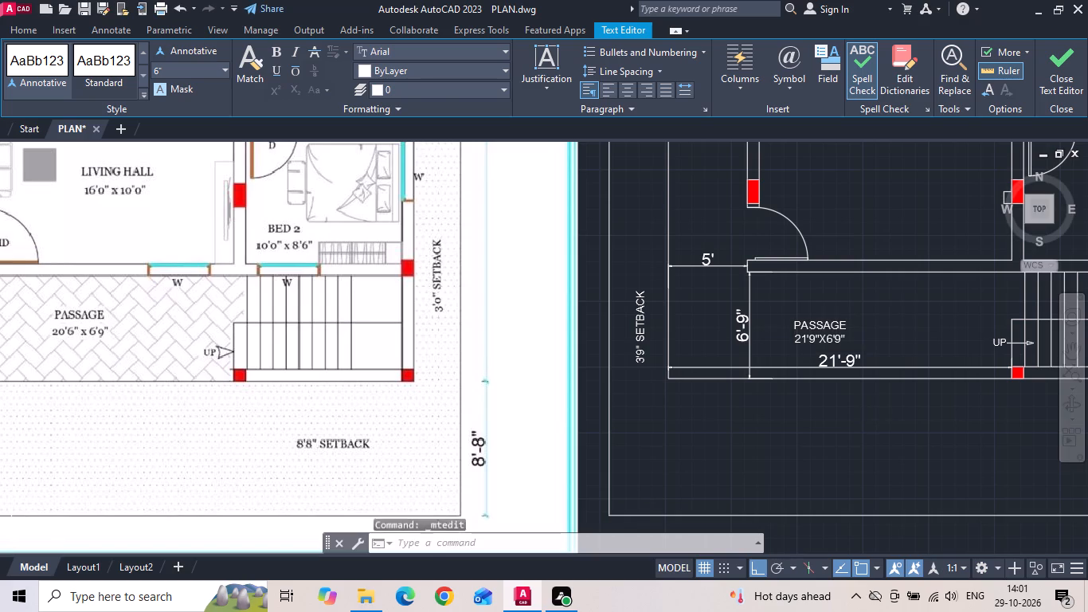
Delete the 21'-9" and 6'-9" dimensions from the second plan's bottom passage.
click(773, 369)
click(738, 322)
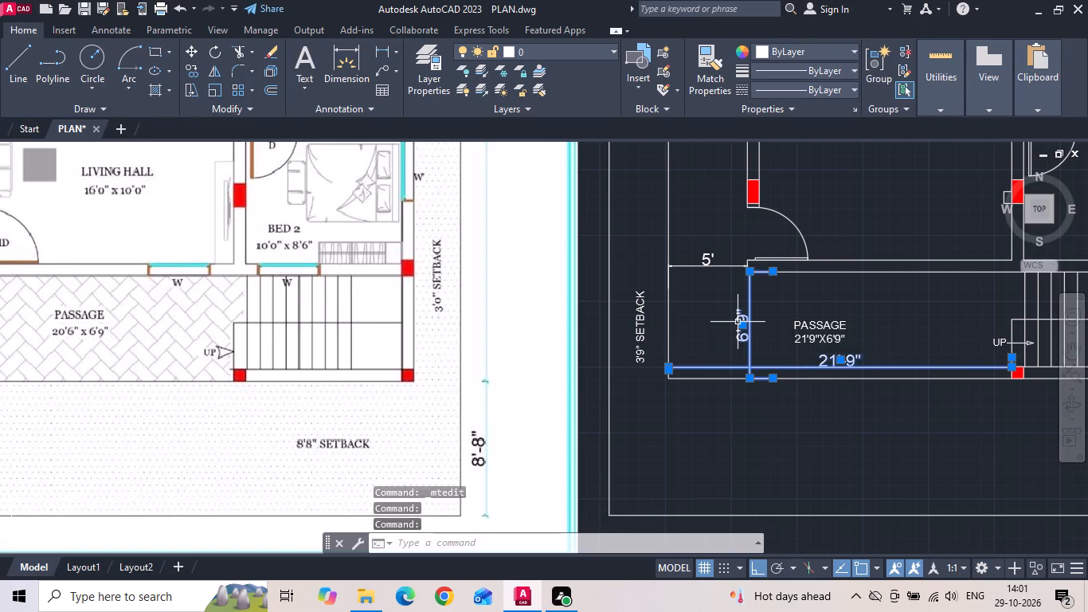
key(Delete)
Move the two-line PASSAGE label slightly up and to the right to centre it in the second plan's bottom passage.
click(824, 321)
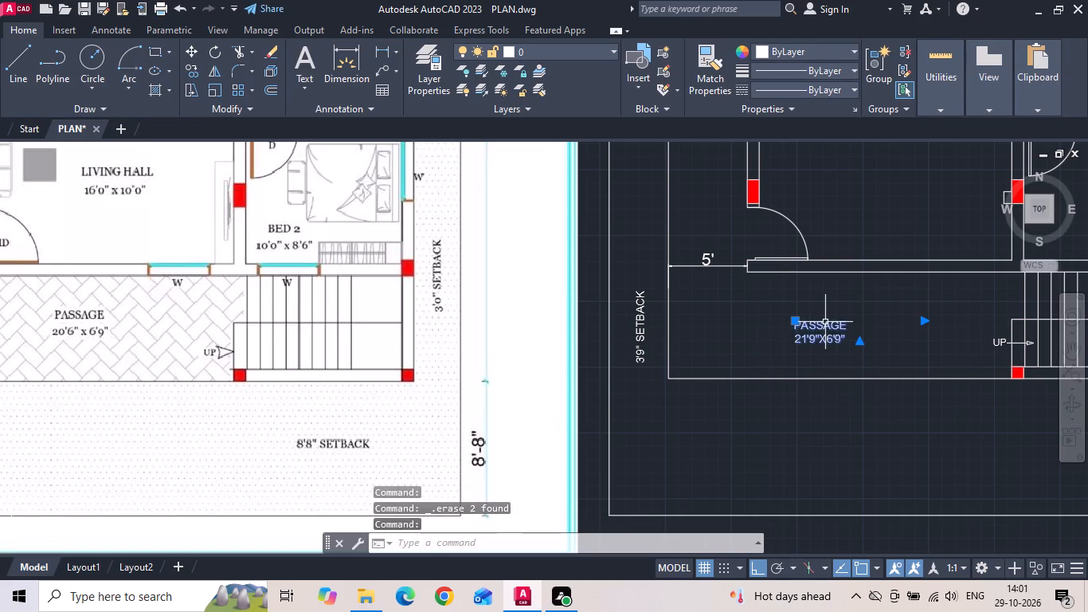
right_click(825, 322)
click(859, 295)
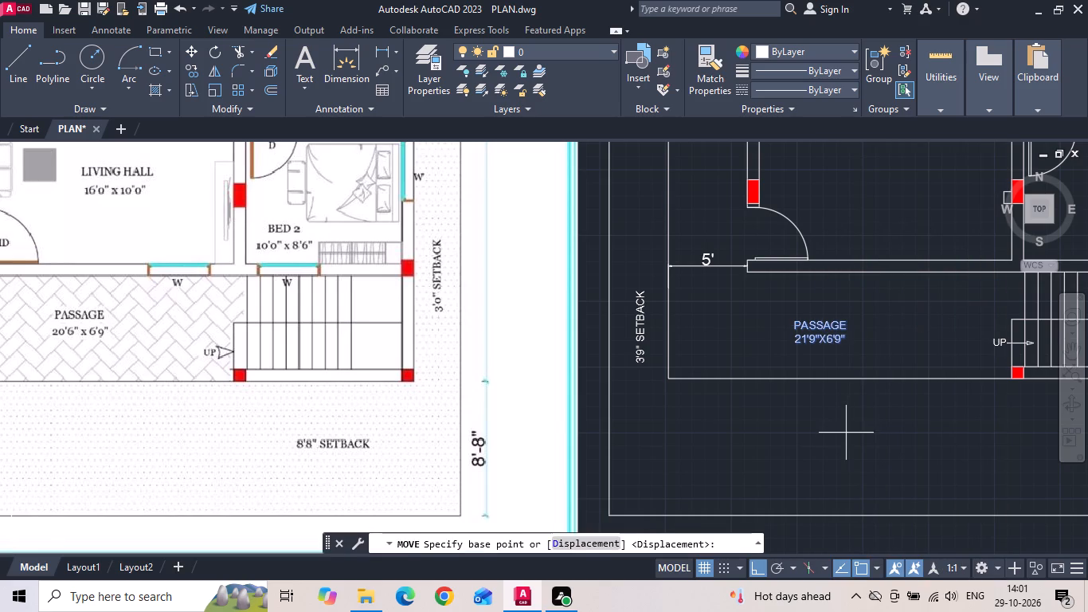
click(846, 434)
click(843, 418)
click(834, 316)
right_click(836, 318)
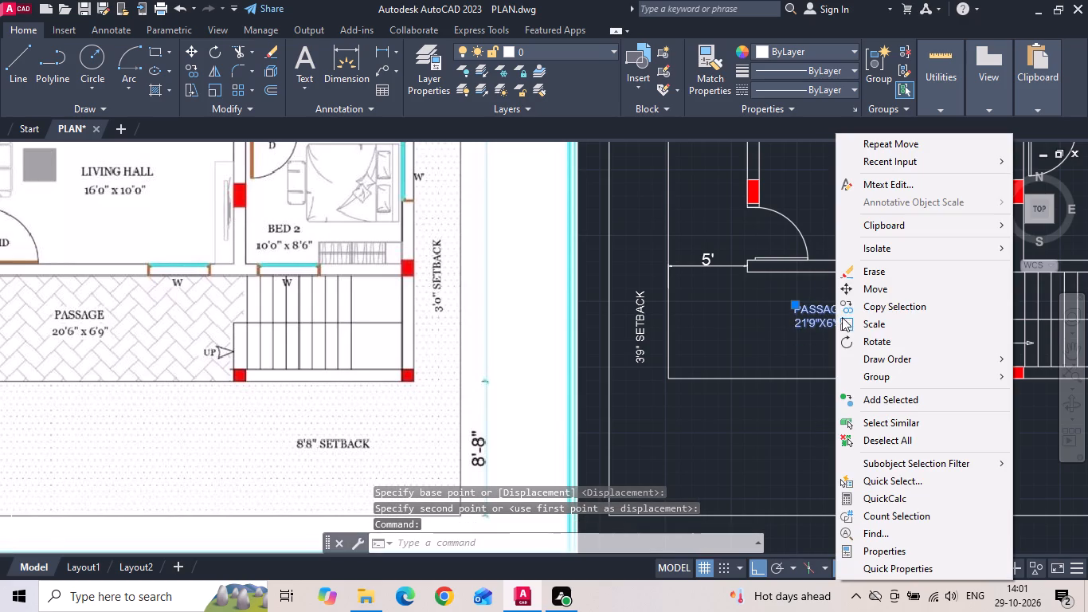
click(876, 284)
drag(896, 312, 907, 312)
click(931, 310)
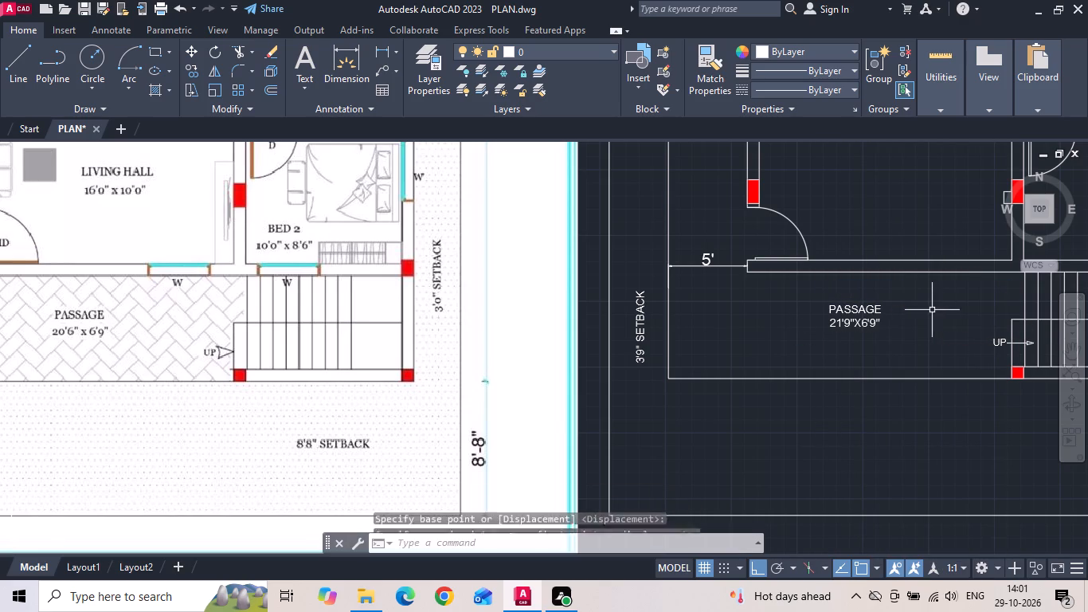
Save the drawing.
key(ctrl+s)
key(ctrl+s)
key(ctrl+s)
key(ctrl+s)
key(ctrl+s)
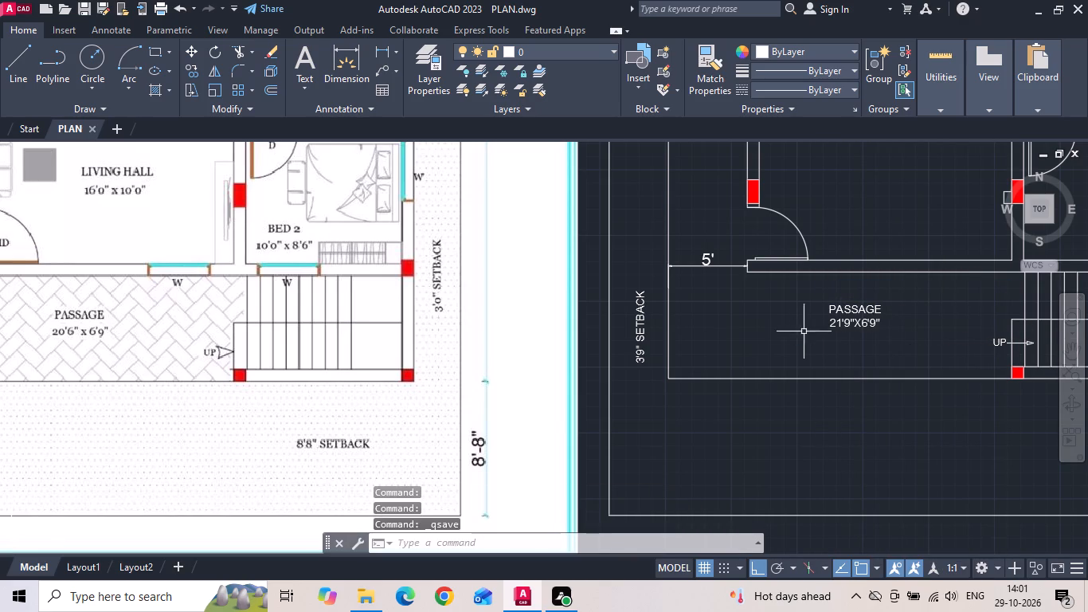
Copy the first plan's 8'8" SETBACK label about 113'-2" horizontally to below the second plan's staircase.
scroll(598, 386, down, 2)
scroll(620, 389, up, 1)
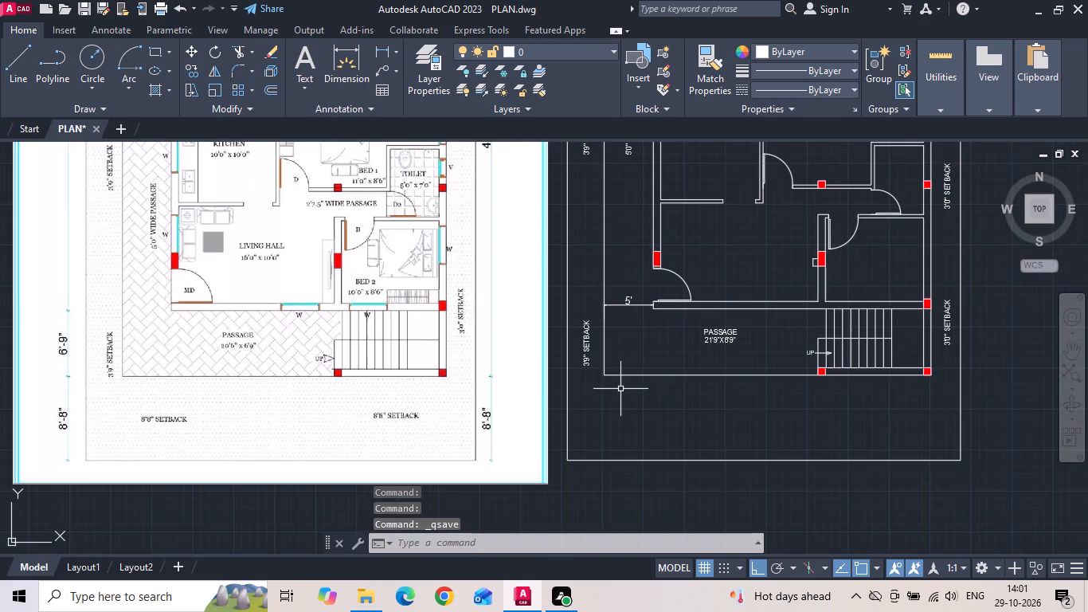
scroll(807, 350, down, 2)
scroll(447, 383, up, 2)
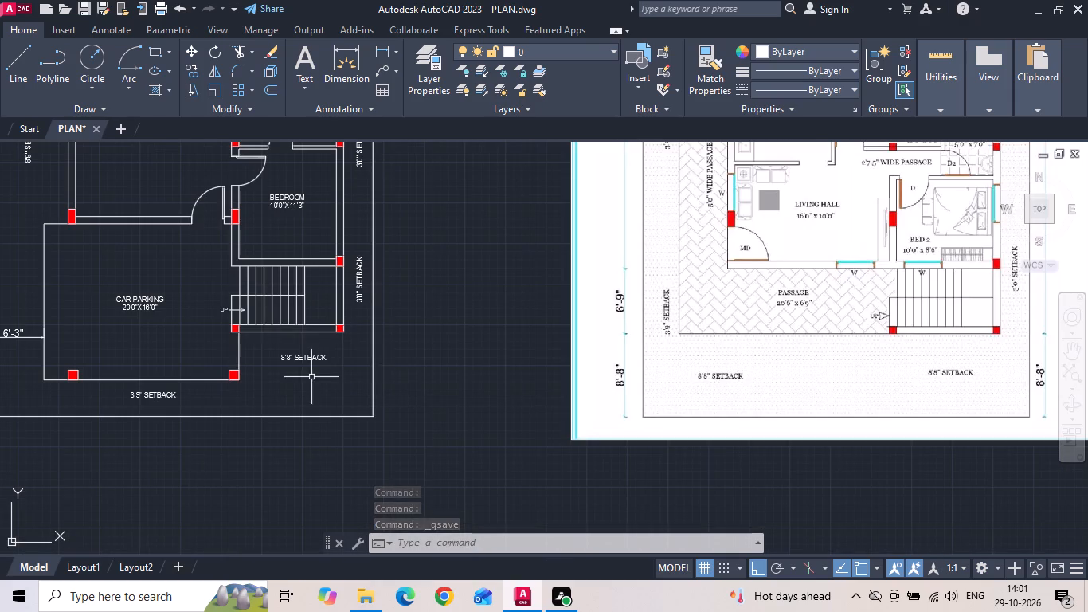
click(305, 358)
right_click(305, 358)
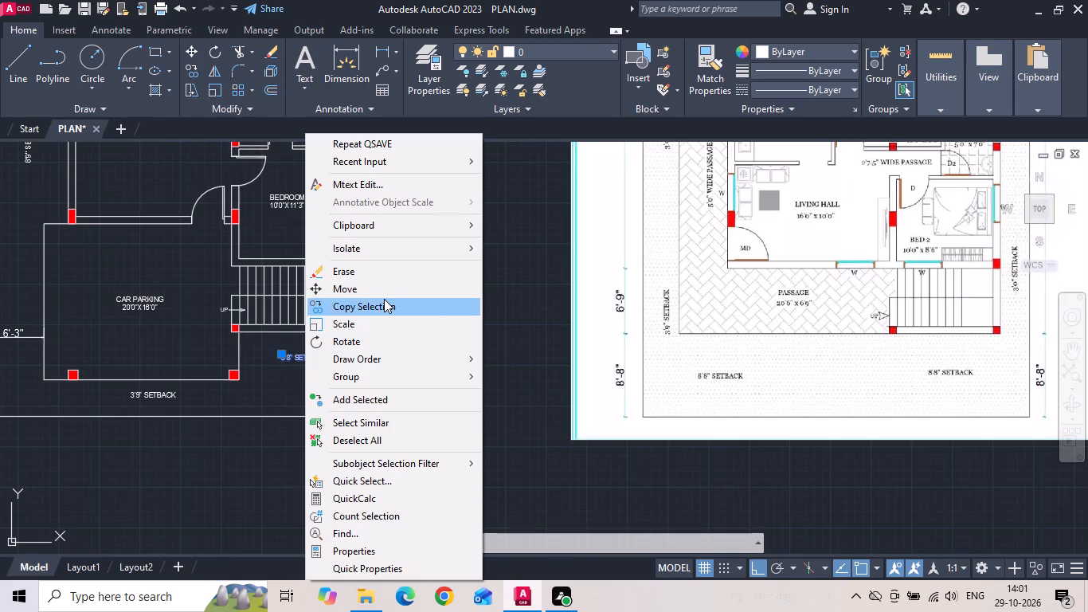
click(384, 300)
scroll(278, 351, down, 2)
drag(303, 356, 421, 358)
scroll(728, 316, up, 2)
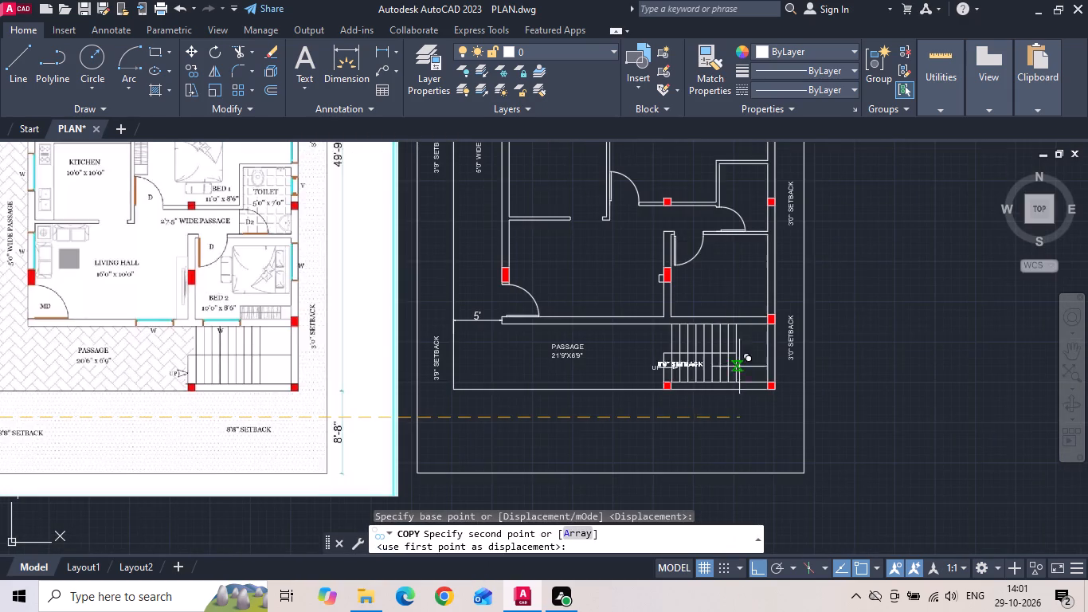
scroll(745, 430, up, 2)
scroll(788, 353, down, 1)
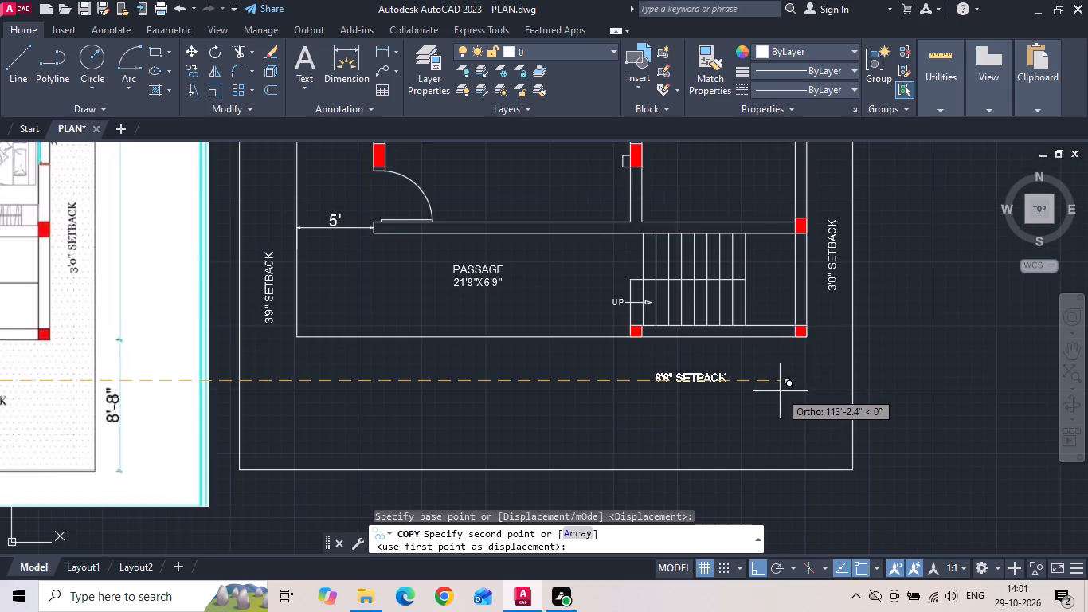
click(780, 394)
key(Escape)
Move the copied 8'8" SETBACK label straight down, closer to the middle of the second plan's bottom setback.
click(694, 379)
right_click(694, 379)
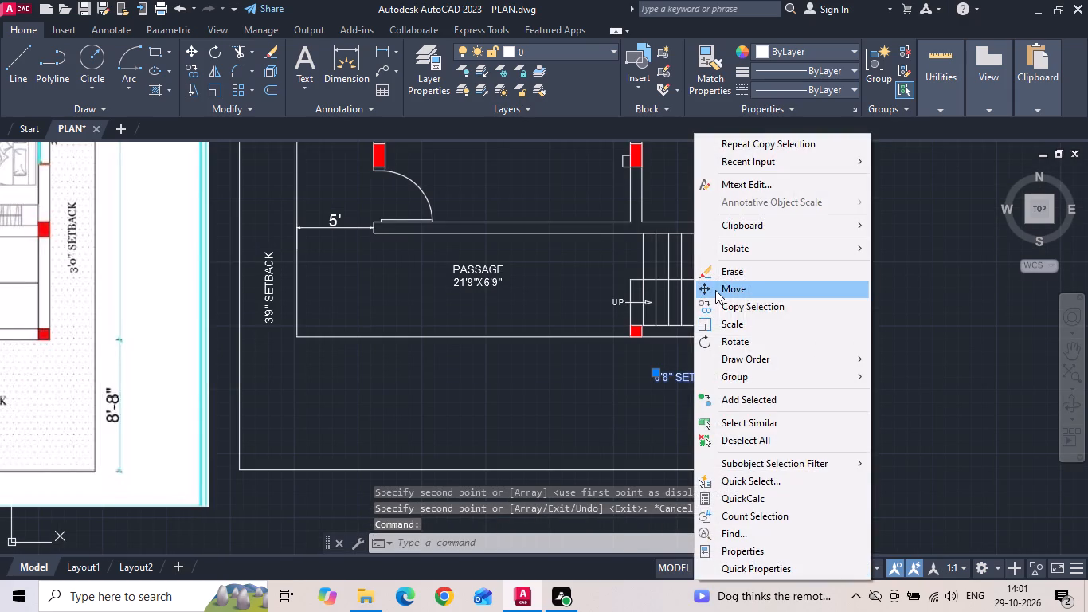
click(715, 290)
scroll(689, 425, up, 1)
middle_drag(671, 397, 659, 369)
scroll(690, 364, up, 1)
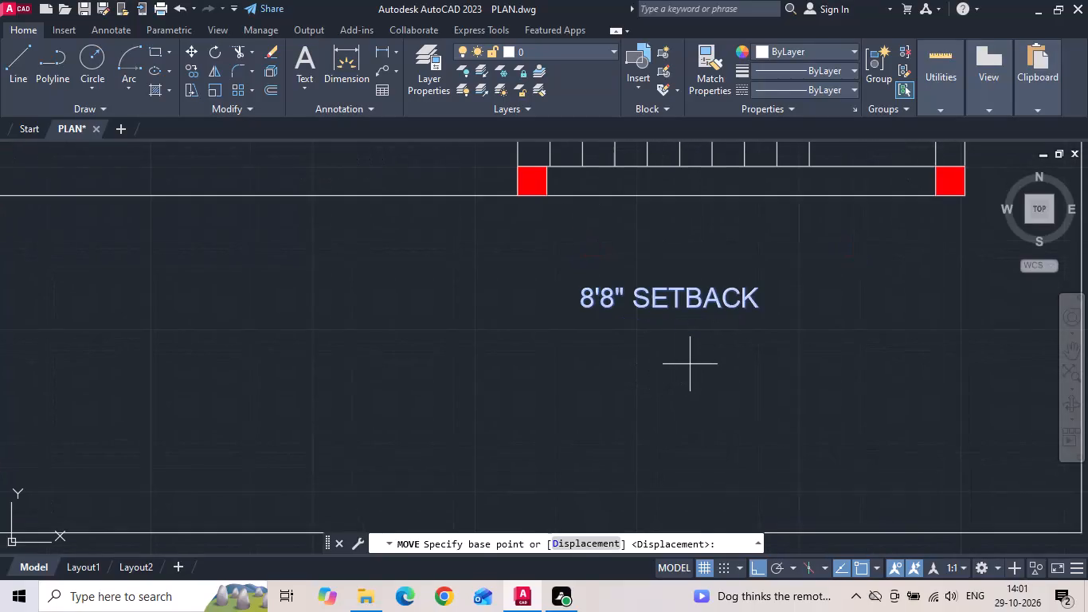
click(690, 364)
scroll(688, 370, down, 1)
click(681, 396)
Copy the second plan's 8'8" SETBACK label about 17'-6" to the left along the bottom setback, below the passage.
drag(681, 398, 667, 372)
click(644, 345)
right_click(644, 345)
click(694, 311)
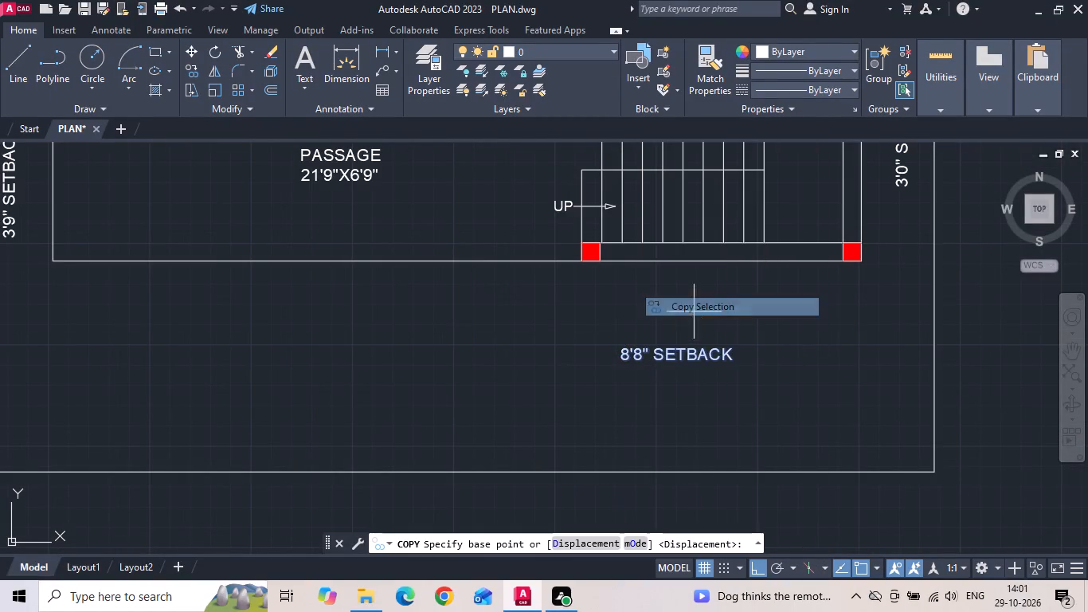
click(706, 345)
scroll(276, 412, down, 1)
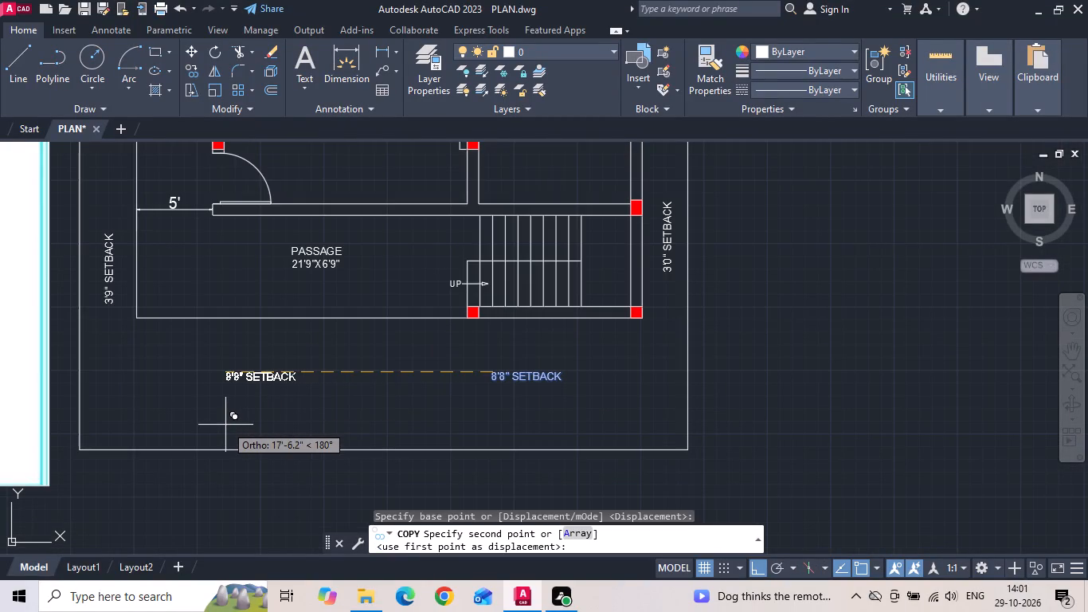
click(225, 425)
key(Escape)
Copy the second plan's two 8'8", three 3'9" and two 1'8" SETBACK labels to the third plan, aligning the outer boundaries' top-right corners.
scroll(343, 399, down, 3)
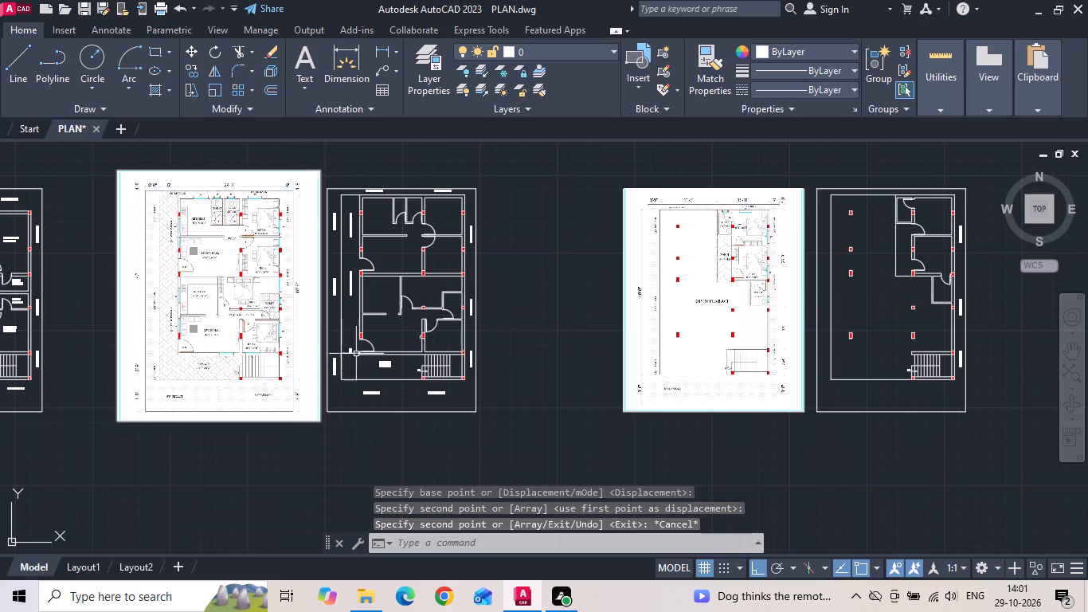
scroll(737, 356, up, 2)
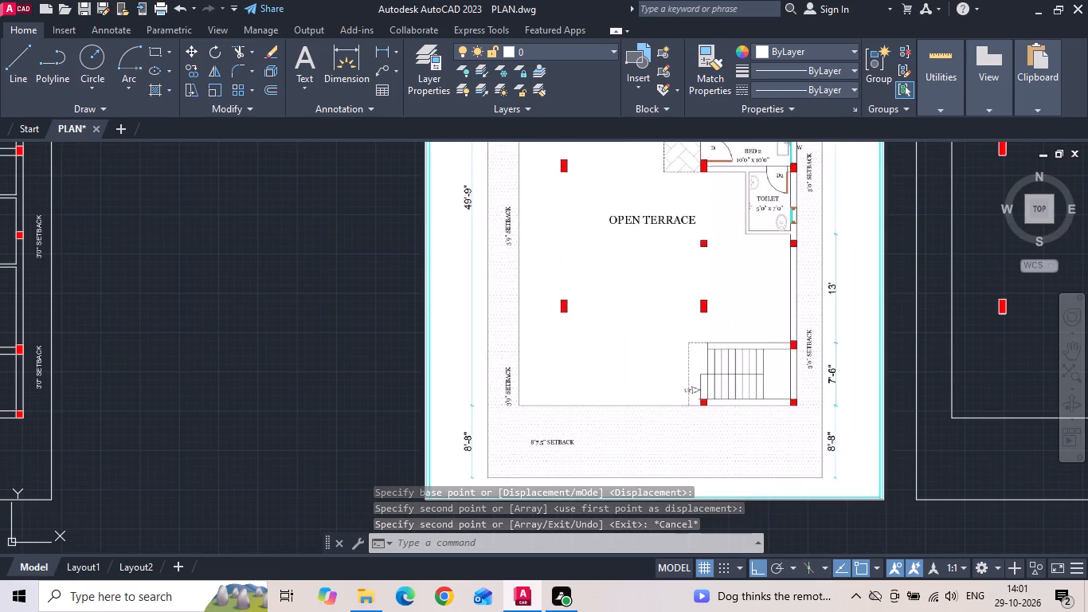
scroll(478, 419, up, 2)
scroll(558, 313, down, 3)
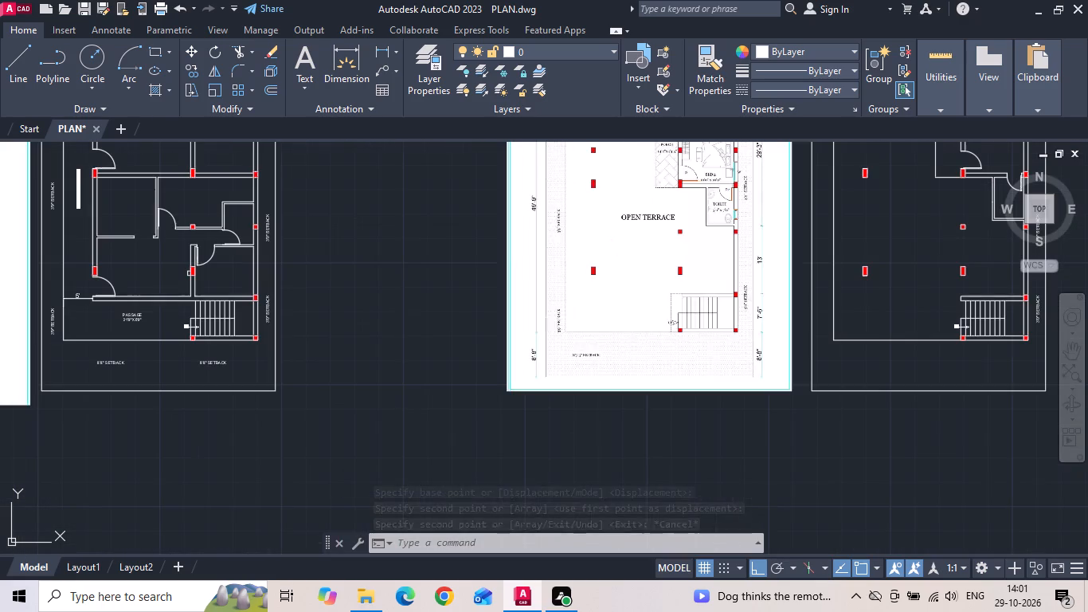
scroll(536, 235, up, 2)
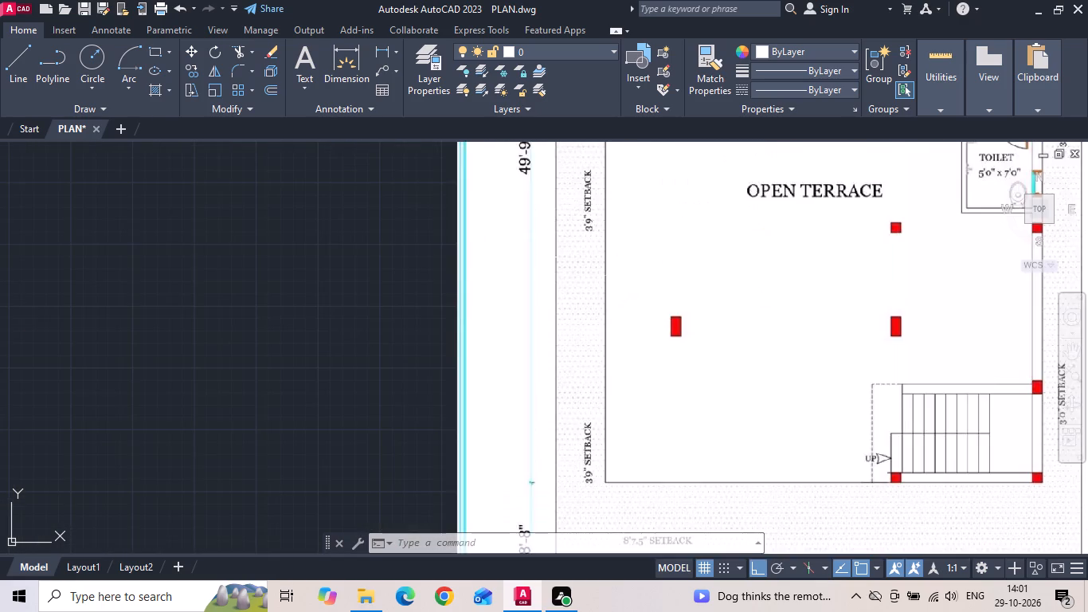
scroll(658, 301, down, 2)
click(190, 402)
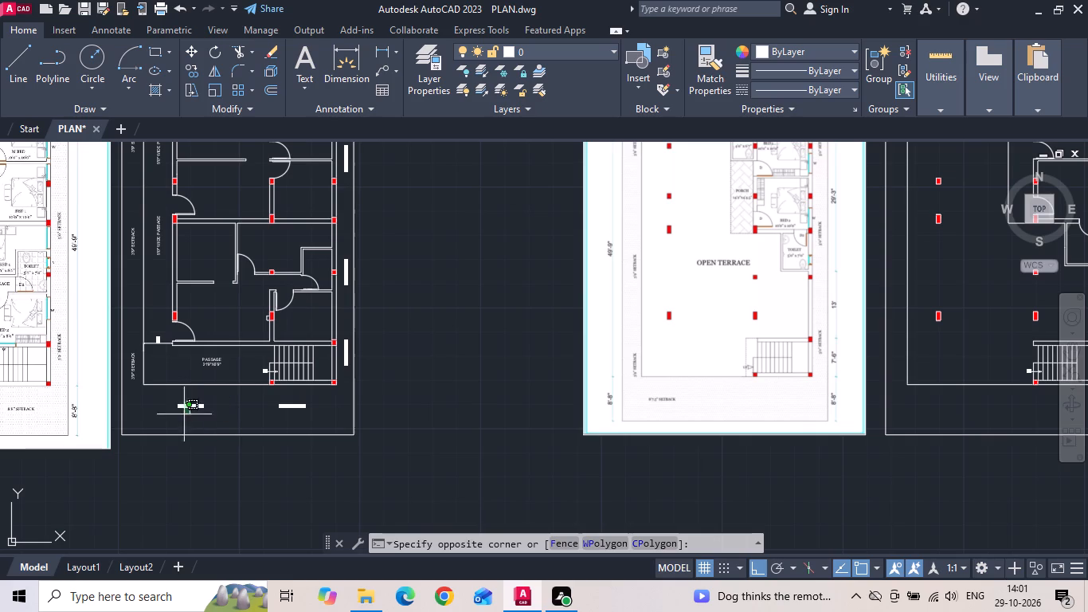
click(161, 414)
click(297, 406)
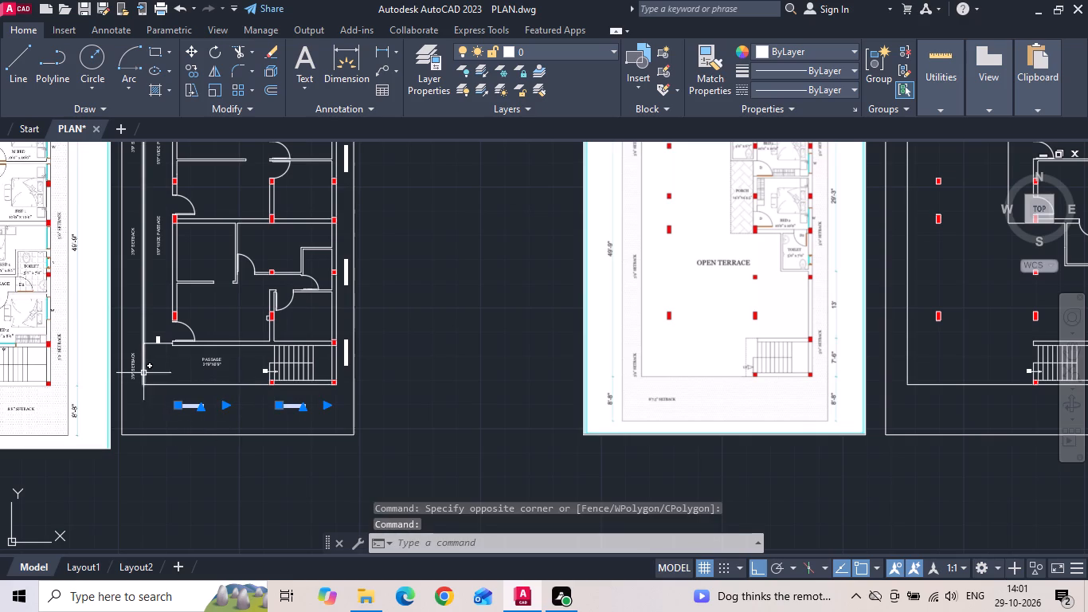
click(134, 366)
middle_drag(128, 334, 317, 427)
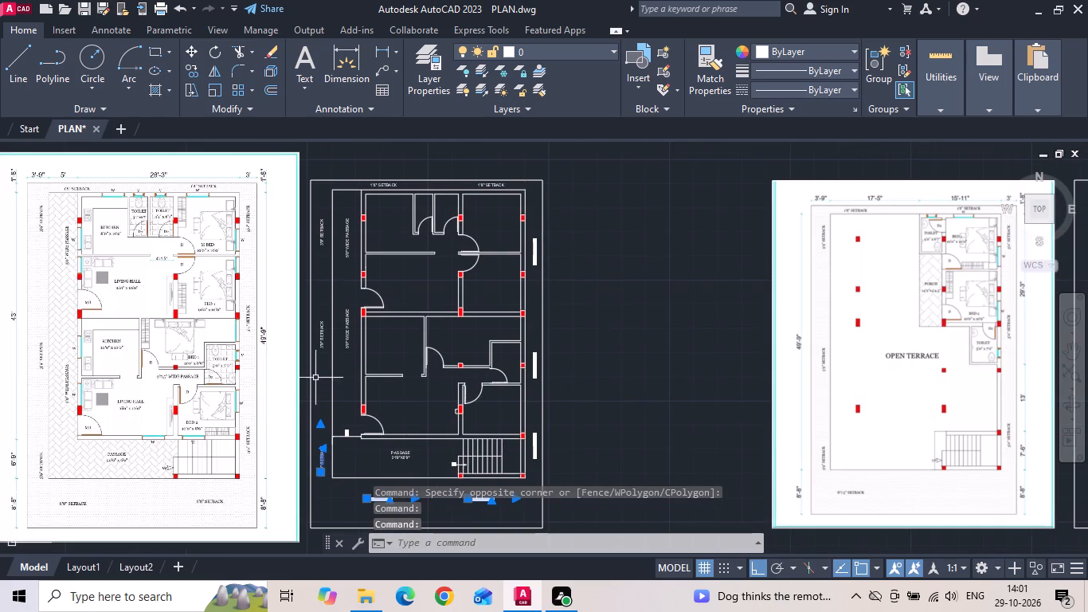
click(319, 331)
click(319, 236)
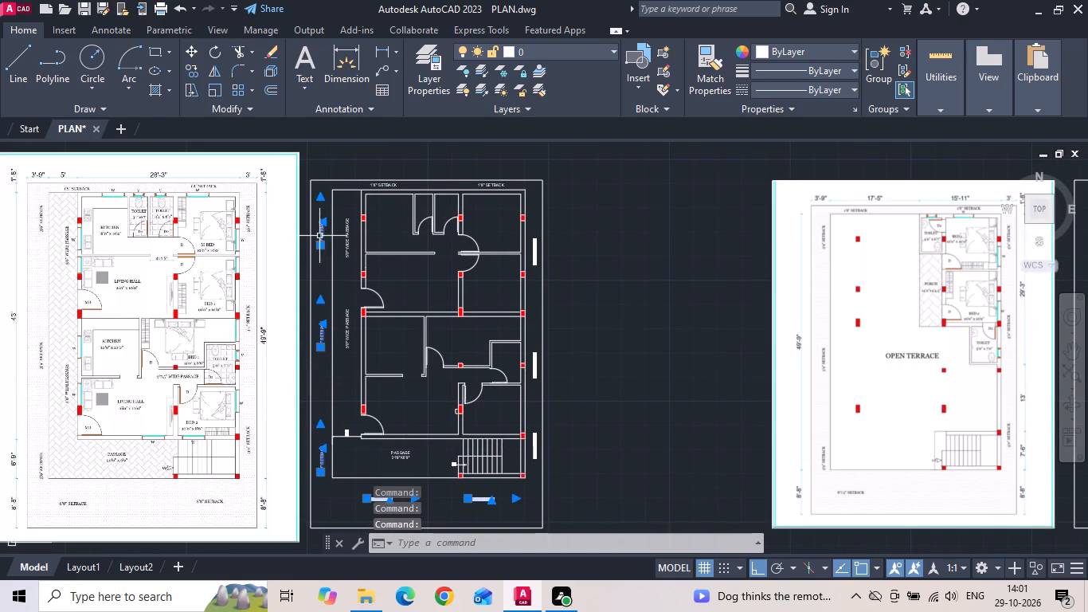
middle_drag(319, 228, 308, 301)
scroll(308, 301, down, 1)
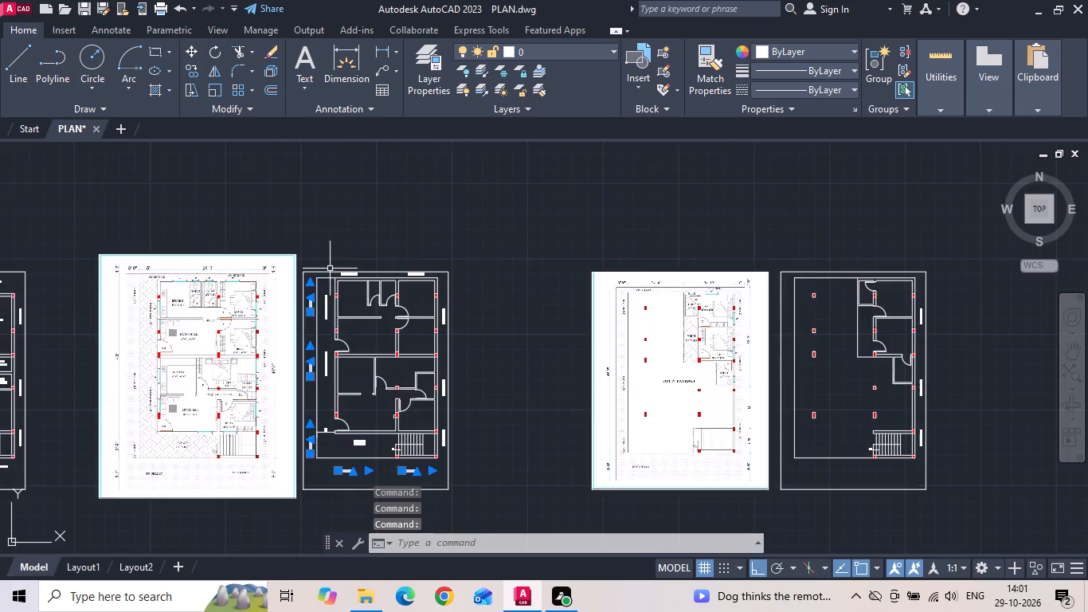
scroll(336, 265, up, 3)
click(345, 331)
click(647, 328)
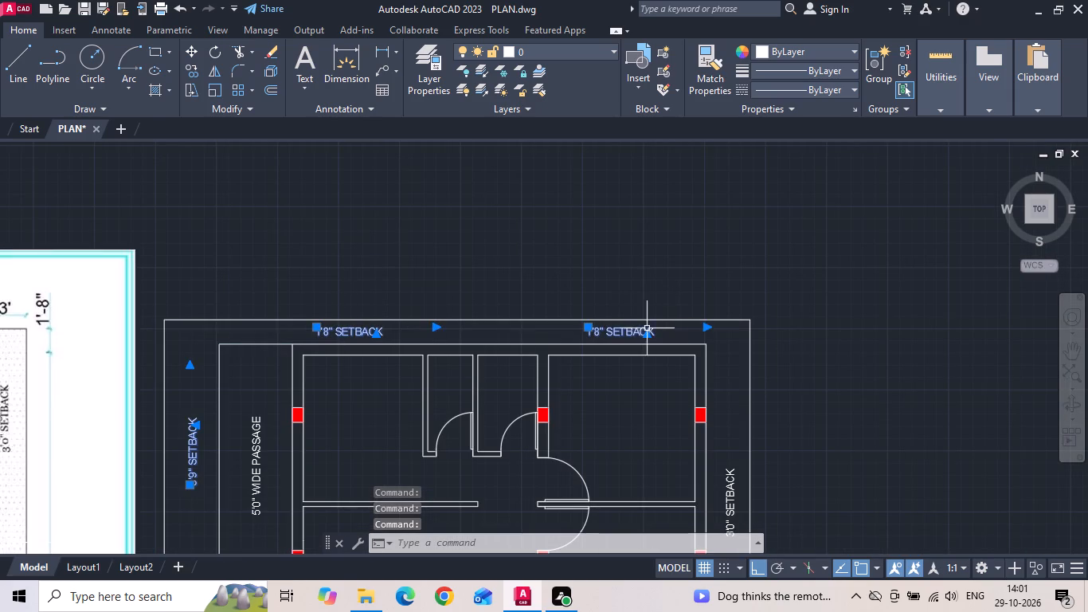
right_click(628, 251)
click(685, 331)
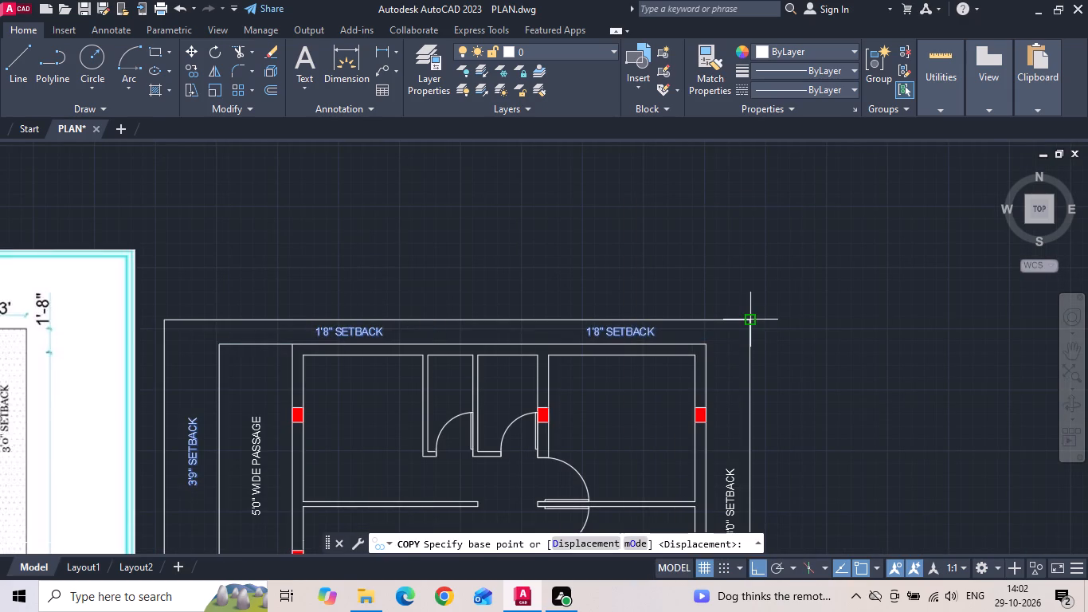
click(749, 320)
scroll(529, 308, down, 3)
middle_drag(781, 304, 412, 300)
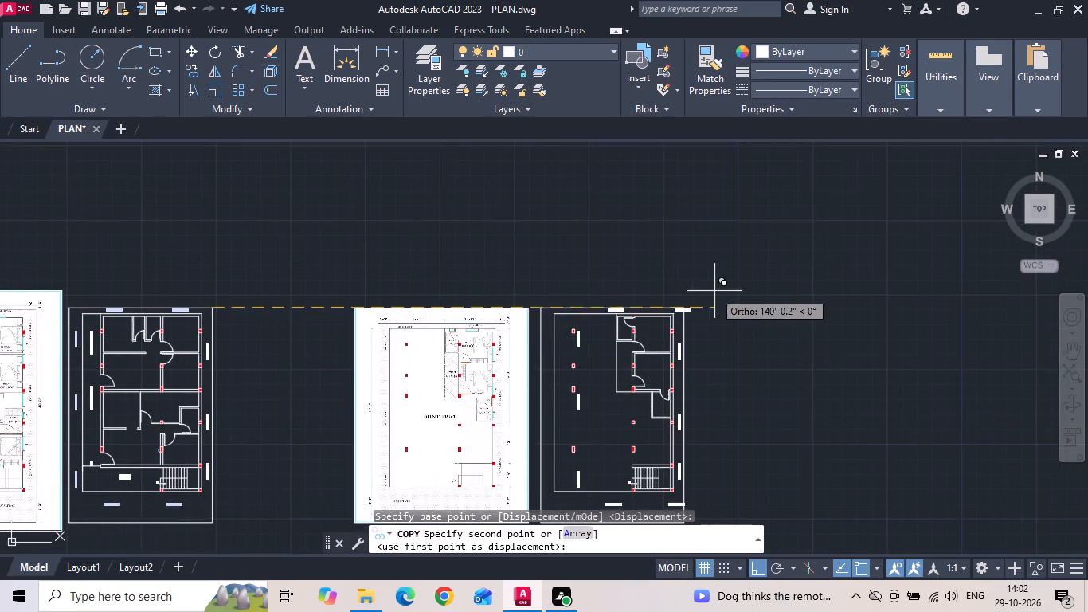
scroll(718, 295, up, 3)
click(570, 350)
scroll(593, 273, down, 3)
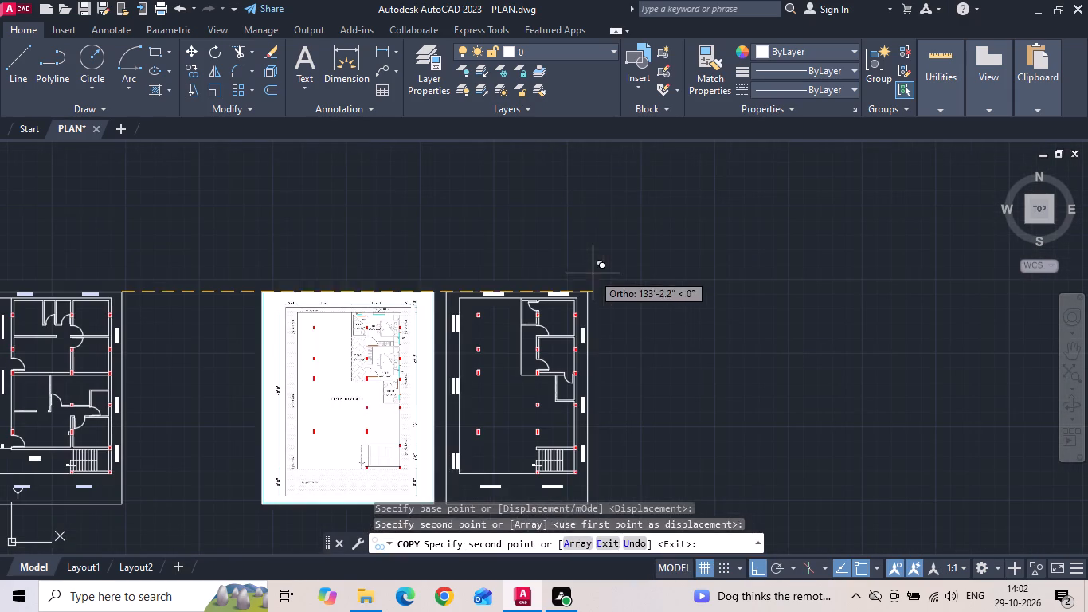
key(Escape)
Save the drawing.
middle_drag(495, 426, 525, 350)
scroll(505, 418, up, 3)
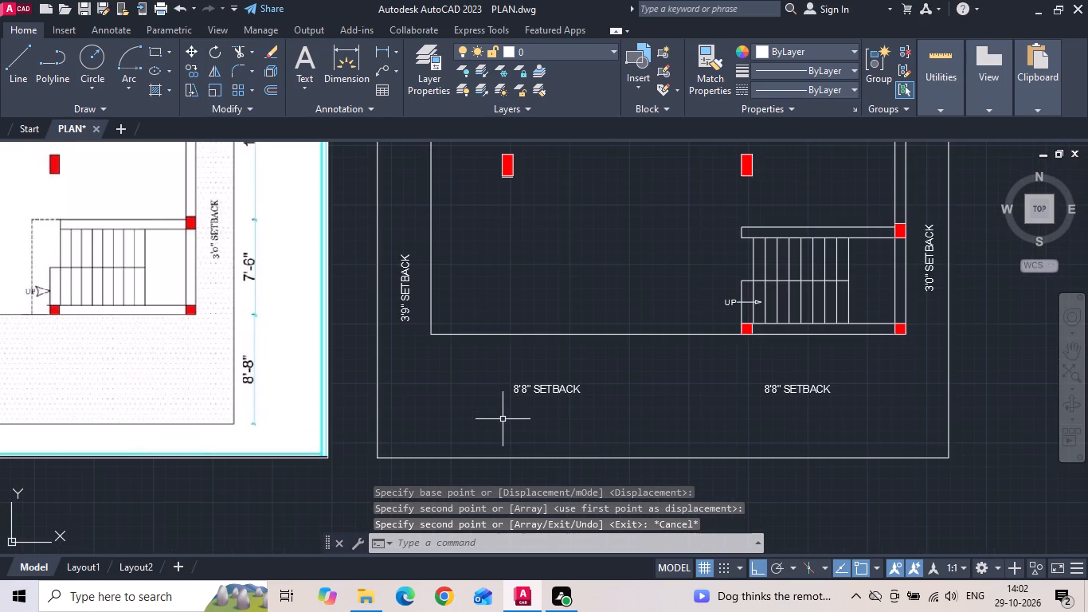
scroll(507, 422, down, 2)
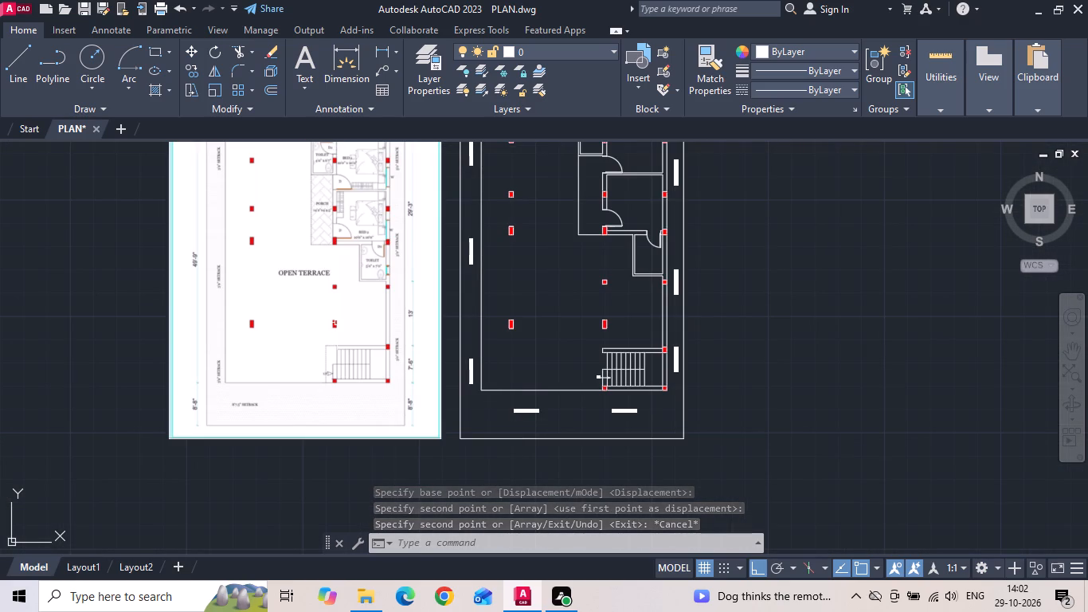
key(ctrl+s)
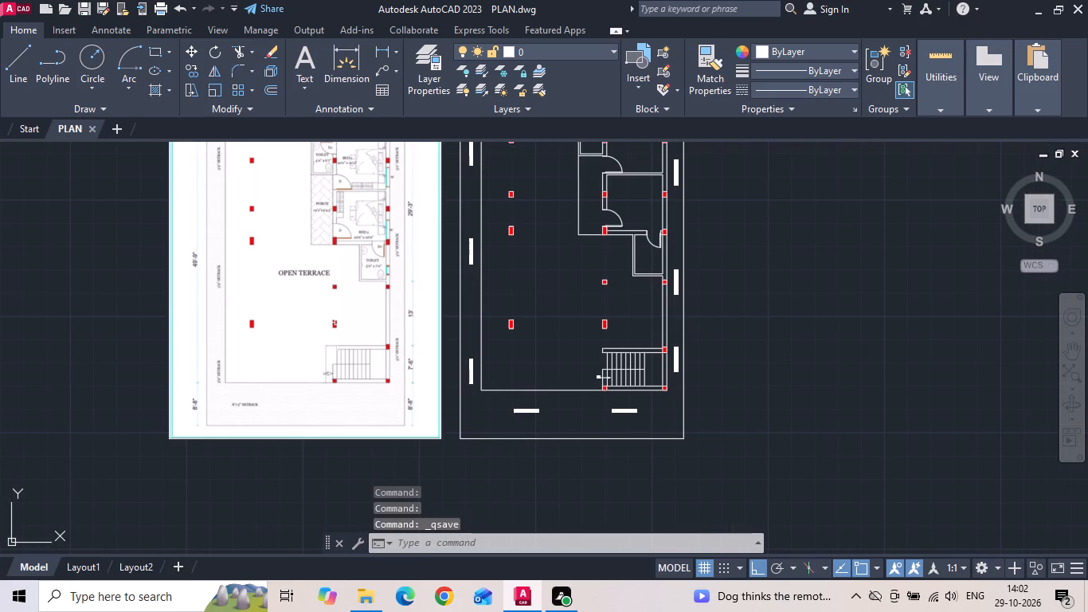
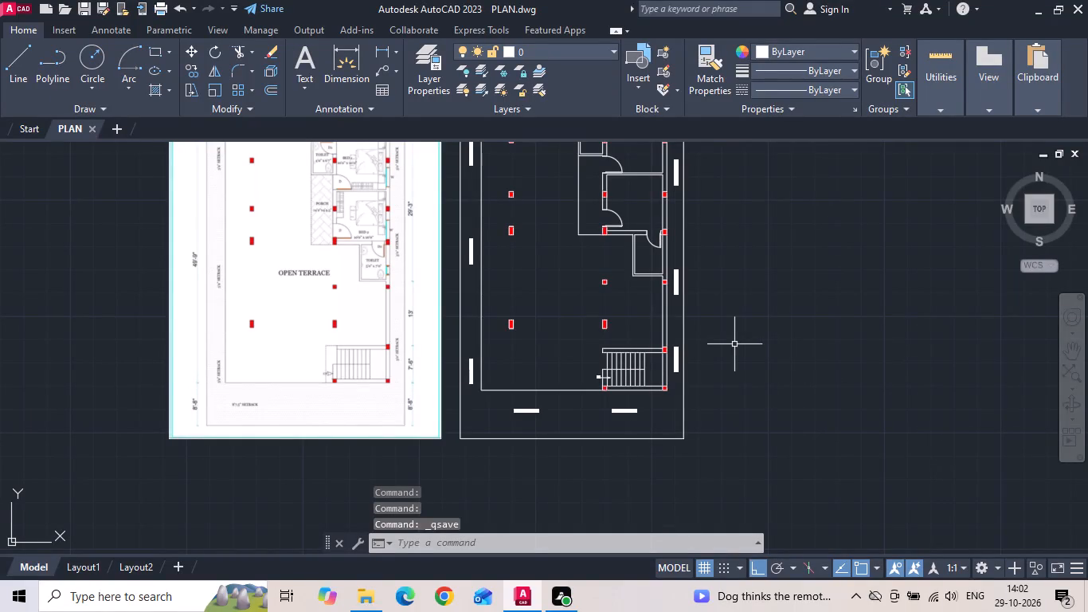
Copy the first plan's KITCHEN, M.BEDROOM, LIVING HALL and upper TOILET labels about 116'-3.5" horizontally onto the redrawn second plan.
scroll(810, 343, down, 2)
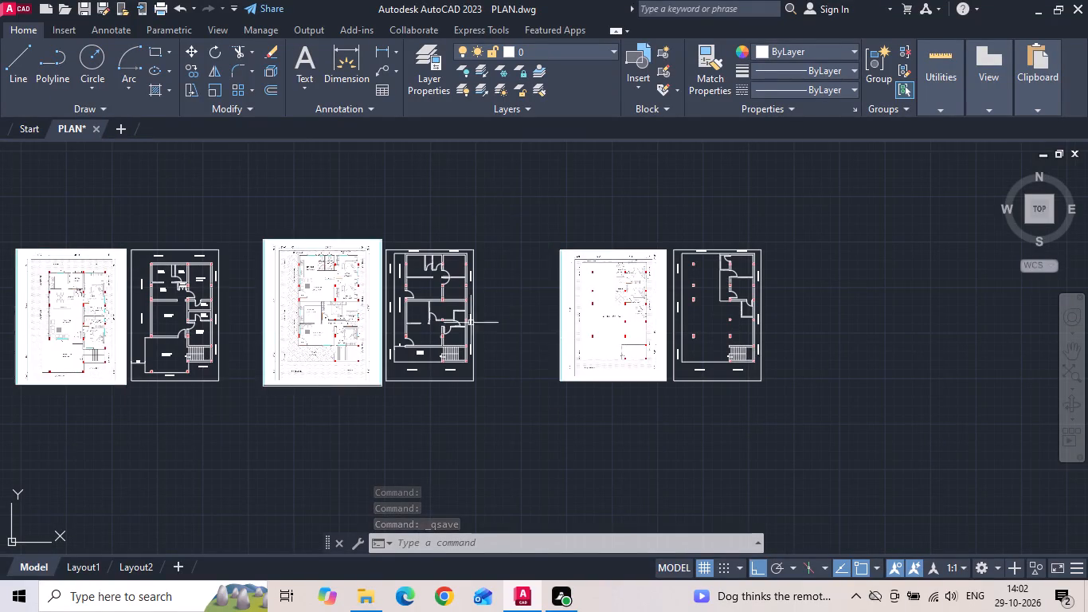
scroll(112, 284, up, 2)
scroll(238, 268, up, 3)
scroll(276, 275, down, 1)
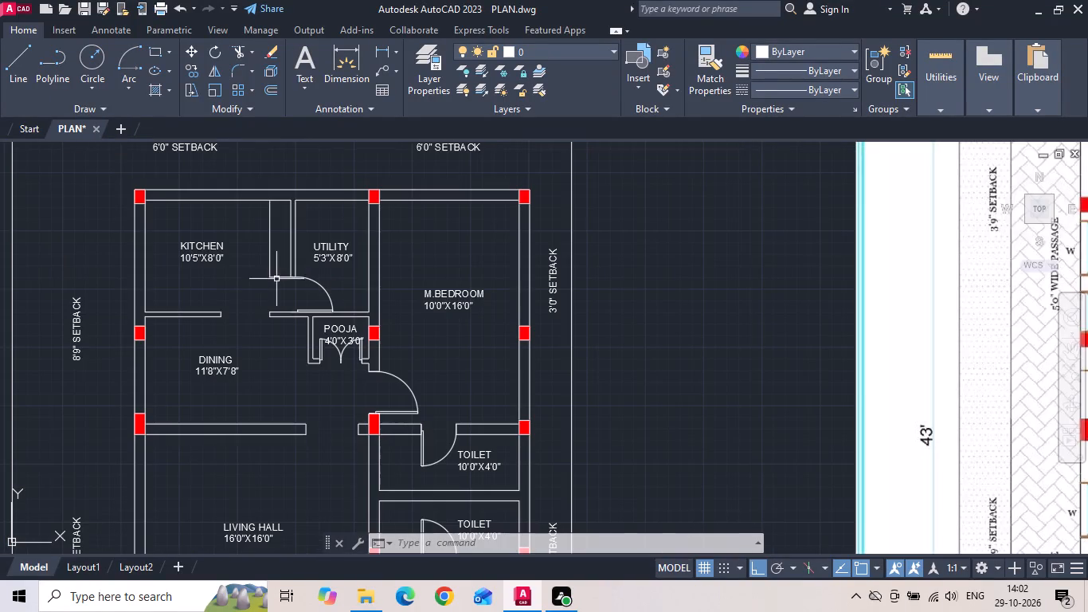
click(197, 249)
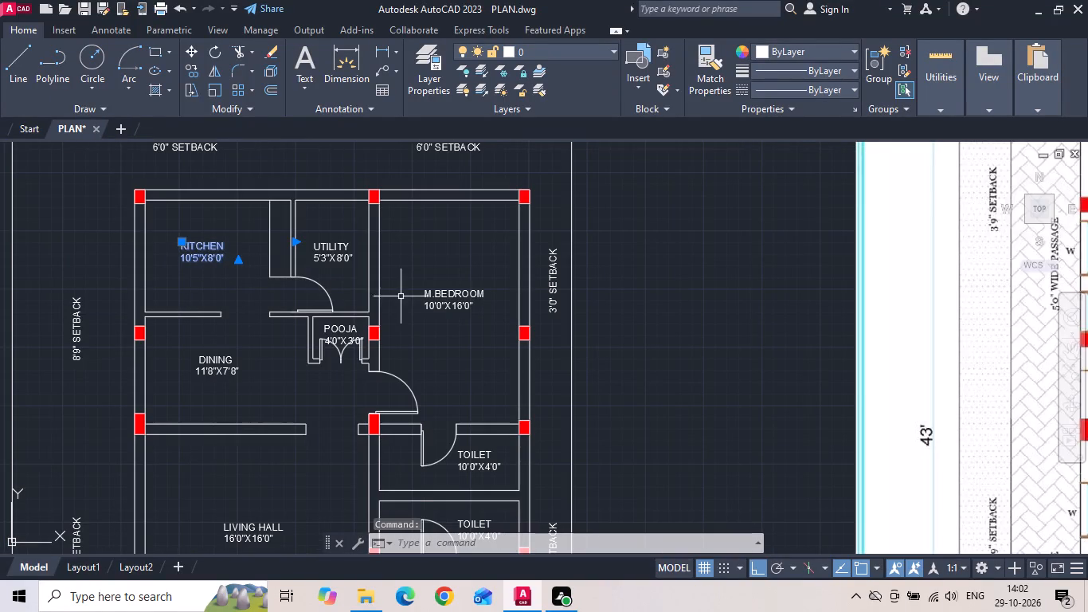
click(436, 290)
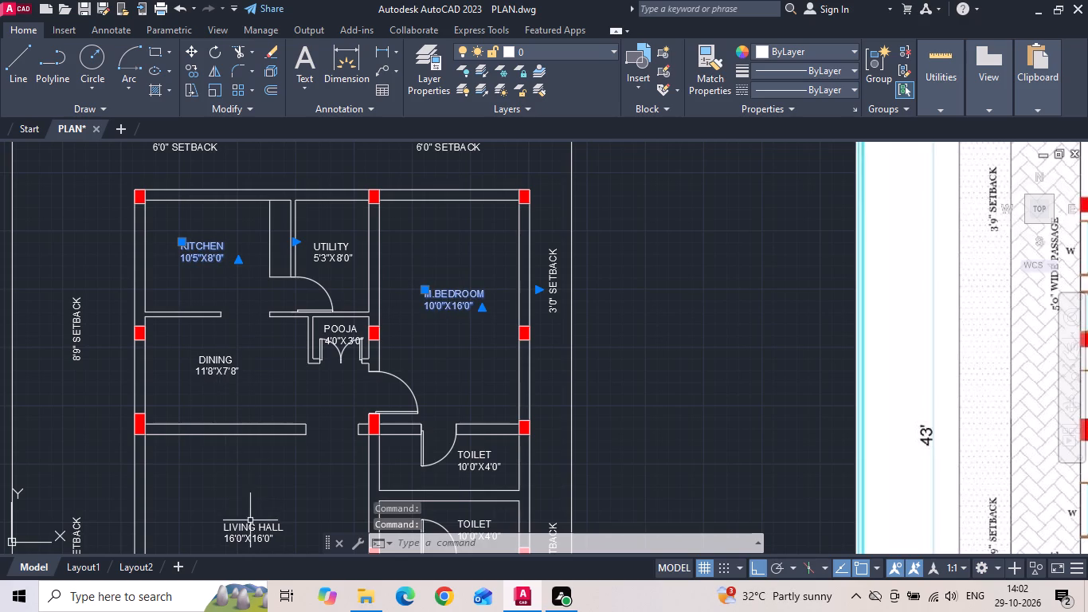
click(249, 524)
click(468, 469)
right_click(273, 317)
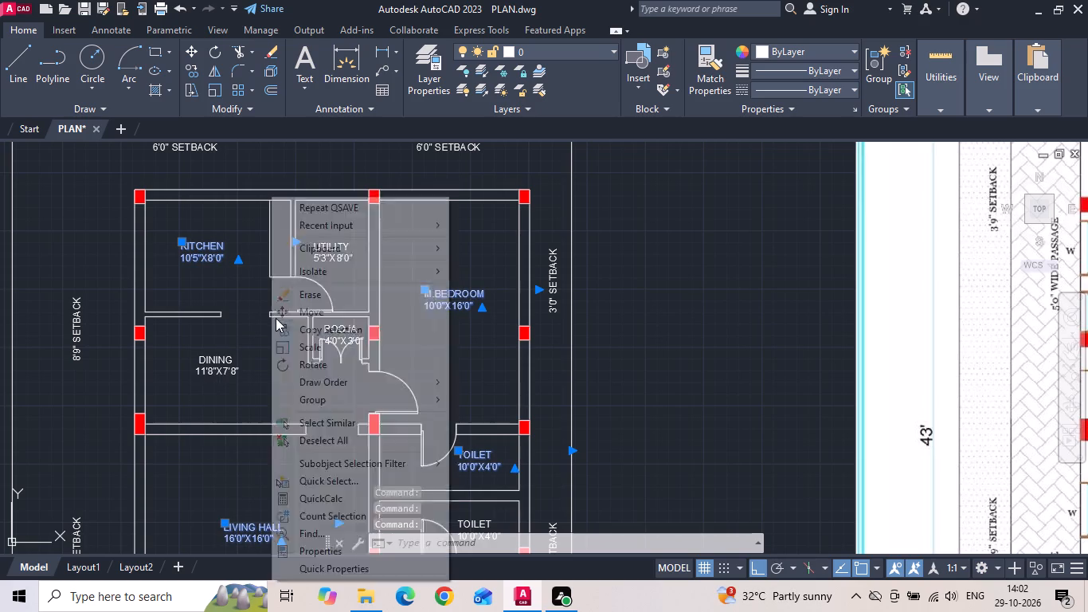
click(313, 333)
scroll(190, 318, down, 1)
drag(197, 317, 252, 329)
middle_drag(503, 349, 0, 342)
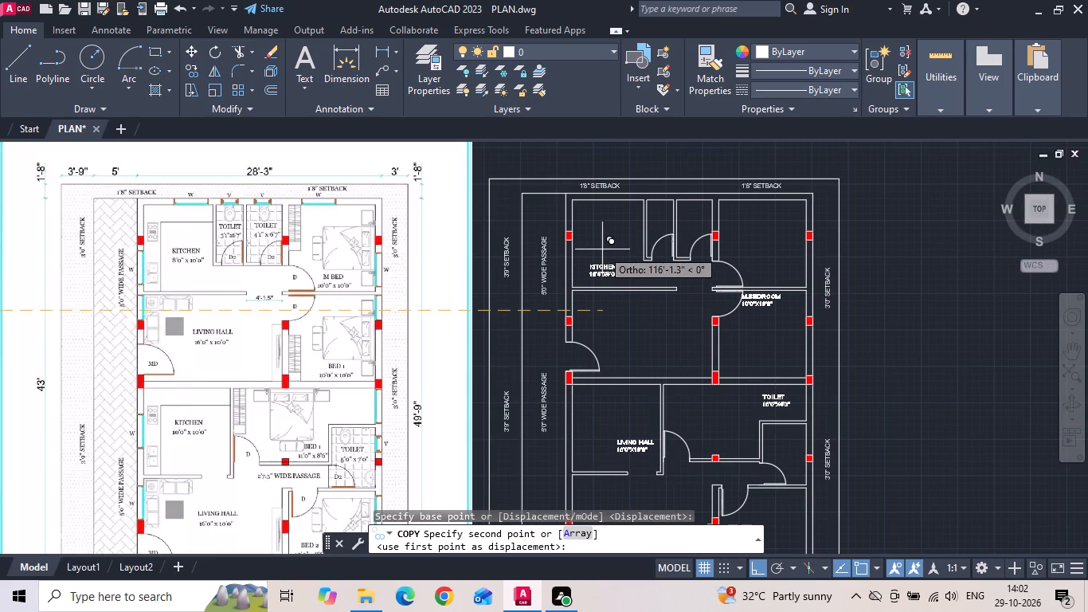
click(605, 248)
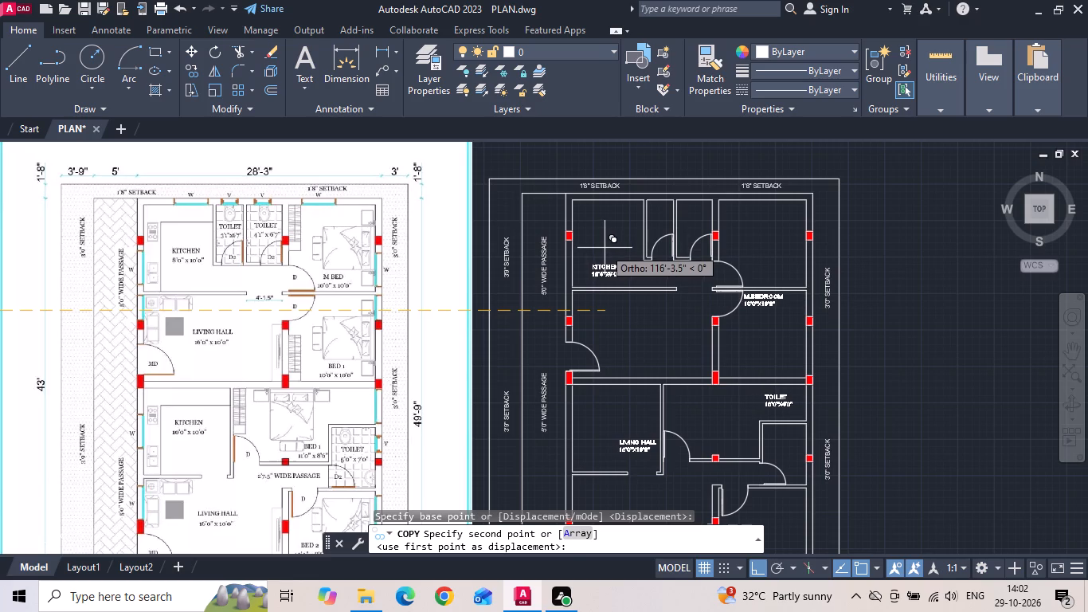
key(Escape)
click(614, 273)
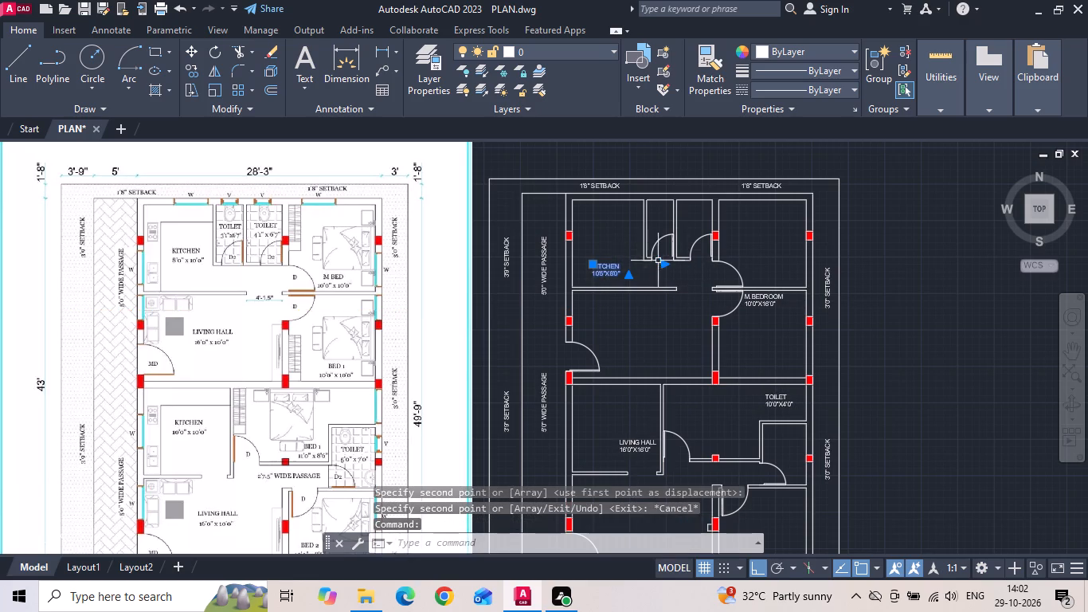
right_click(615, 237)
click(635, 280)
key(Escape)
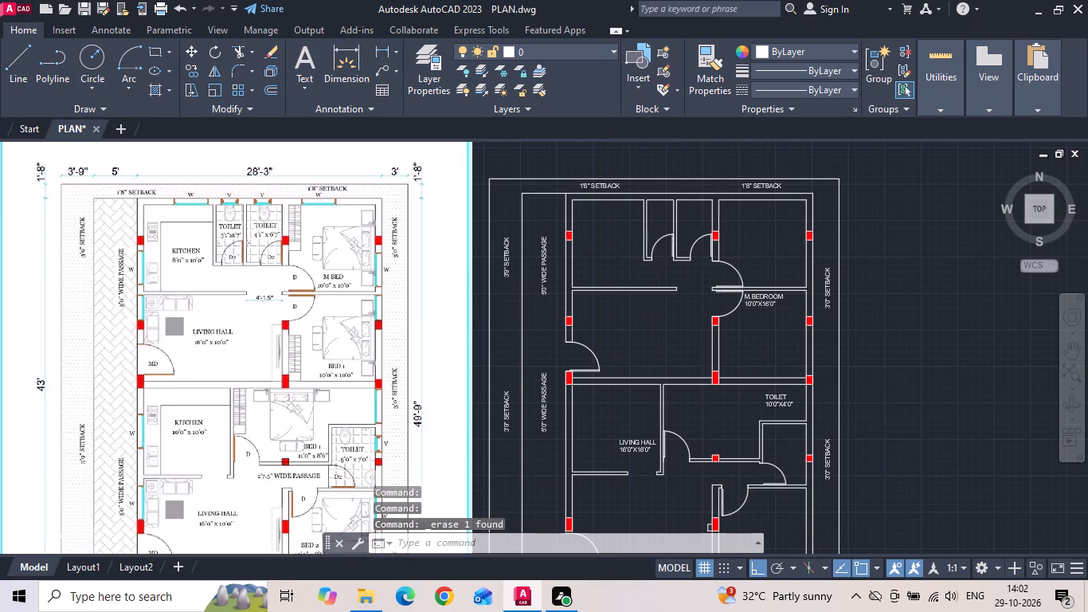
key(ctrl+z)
Move the second plan's copied KITCHEN label straight up about 3'-8" within the upper kitchen.
click(612, 272)
right_click(612, 271)
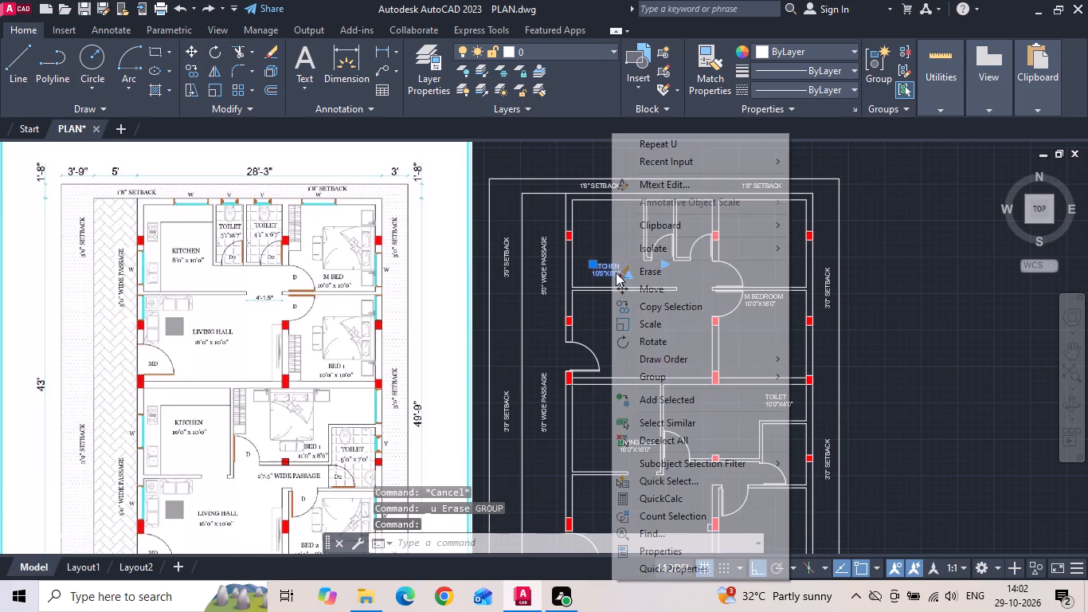
click(636, 291)
click(636, 356)
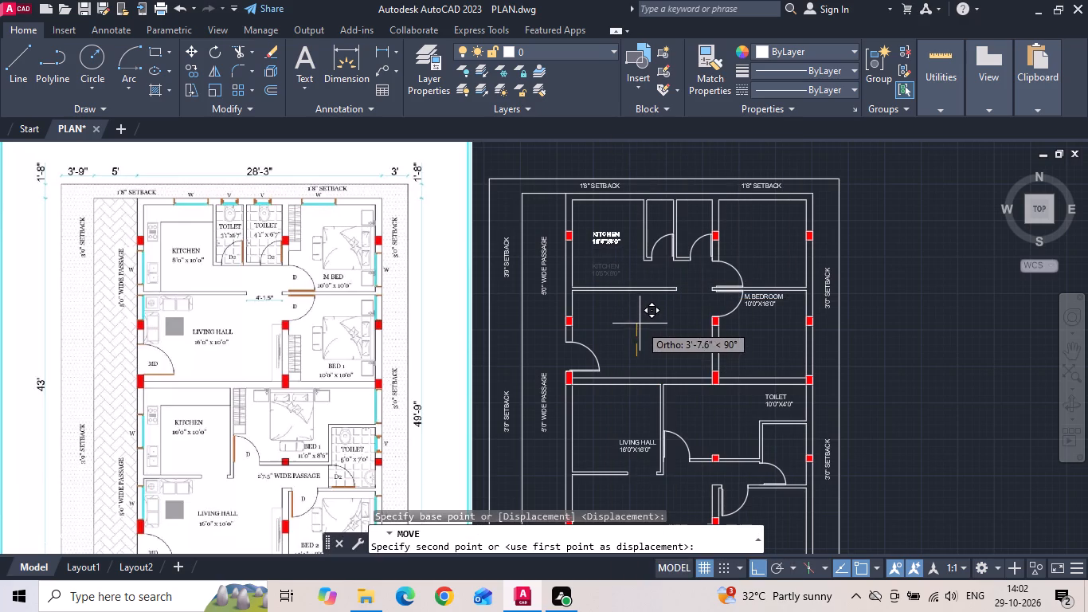
click(640, 322)
Move the second plan's copied LIVING HALL label straight up into the upper unit's living hall.
click(636, 440)
right_click(636, 440)
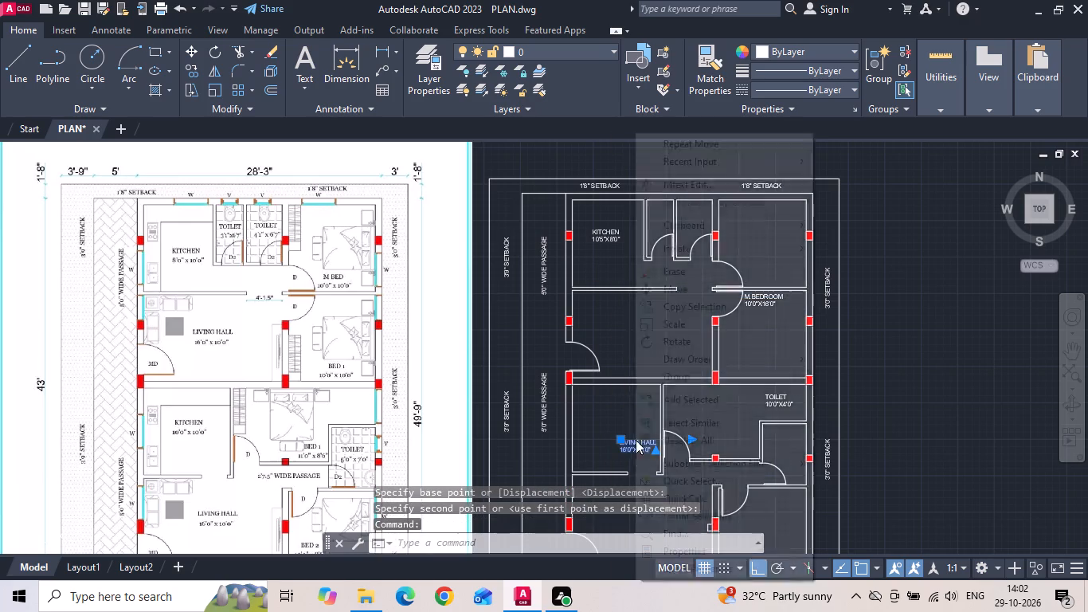
click(680, 292)
drag(638, 436, 635, 418)
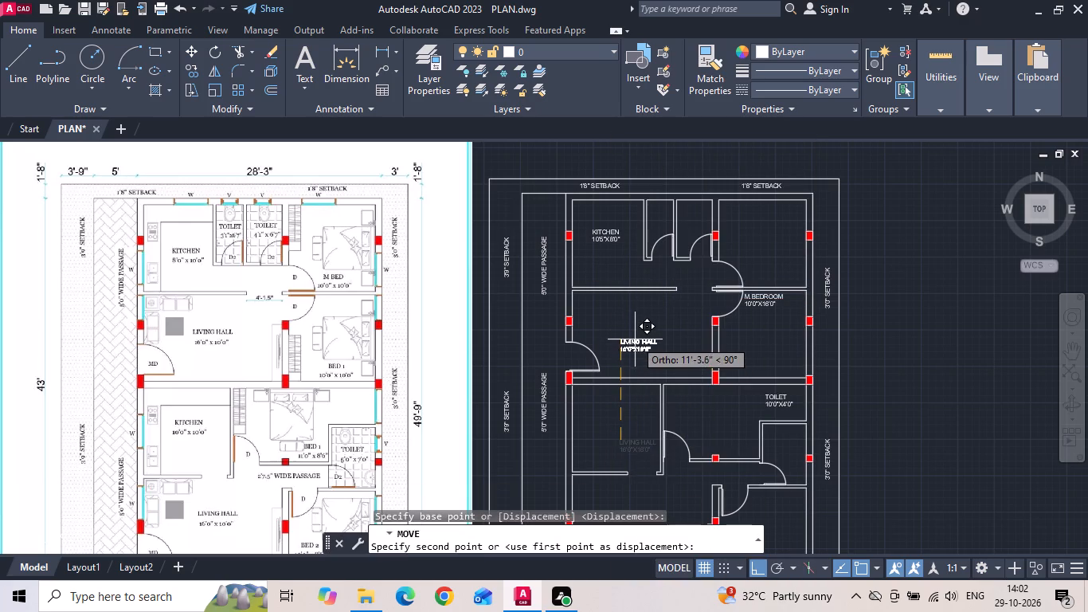
click(636, 328)
key(Escape)
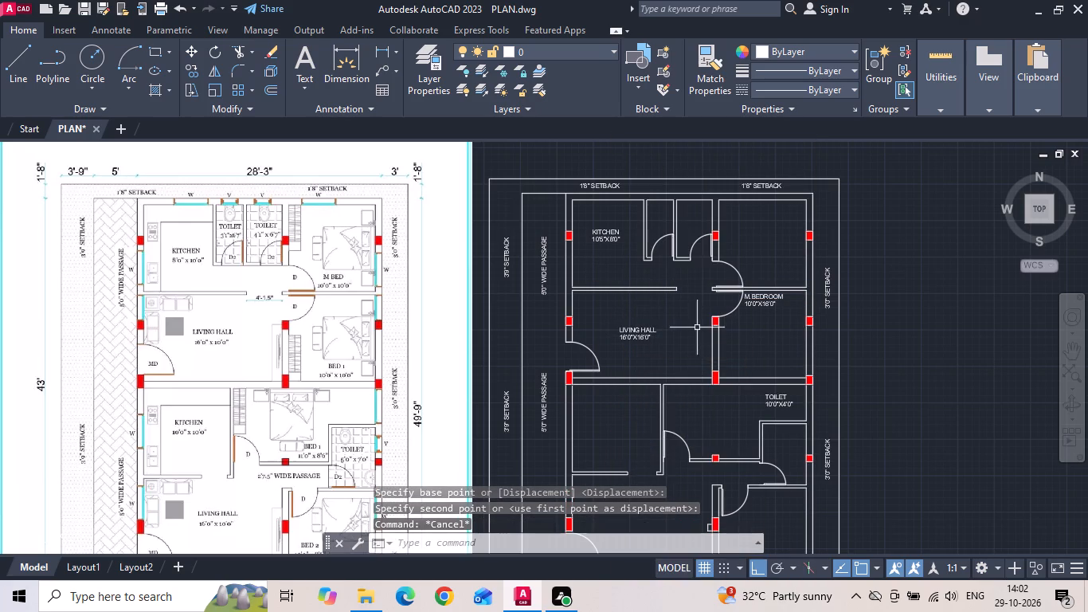
Move the second plan's copied M.BEDROOM label straight up into the top-right bedroom.
click(773, 304)
right_click(773, 304)
click(822, 283)
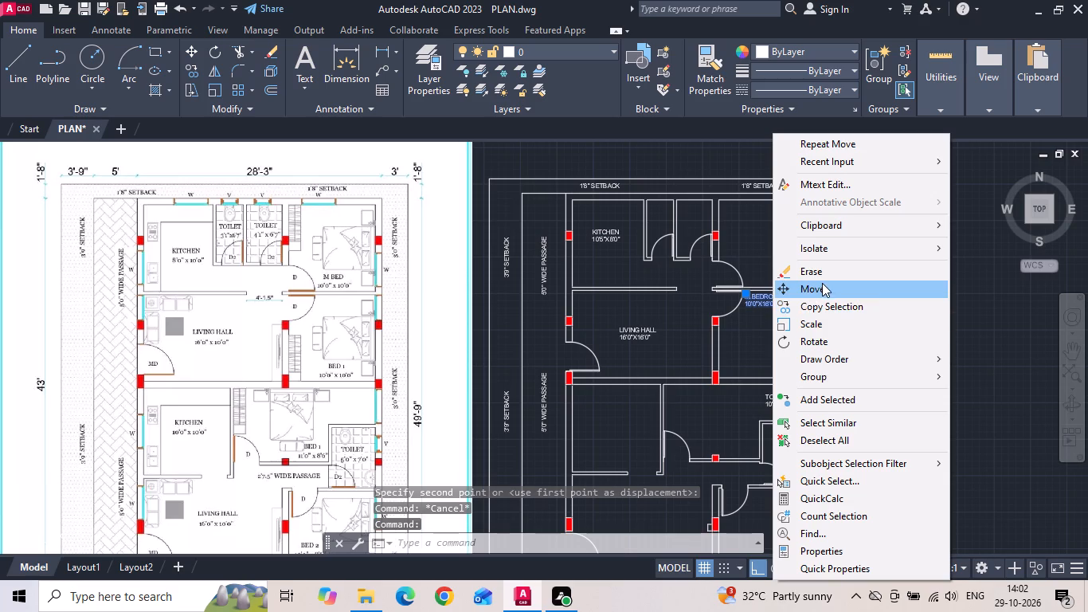
click(773, 363)
scroll(781, 309, up, 2)
click(781, 302)
scroll(706, 267, down, 3)
key(Escape)
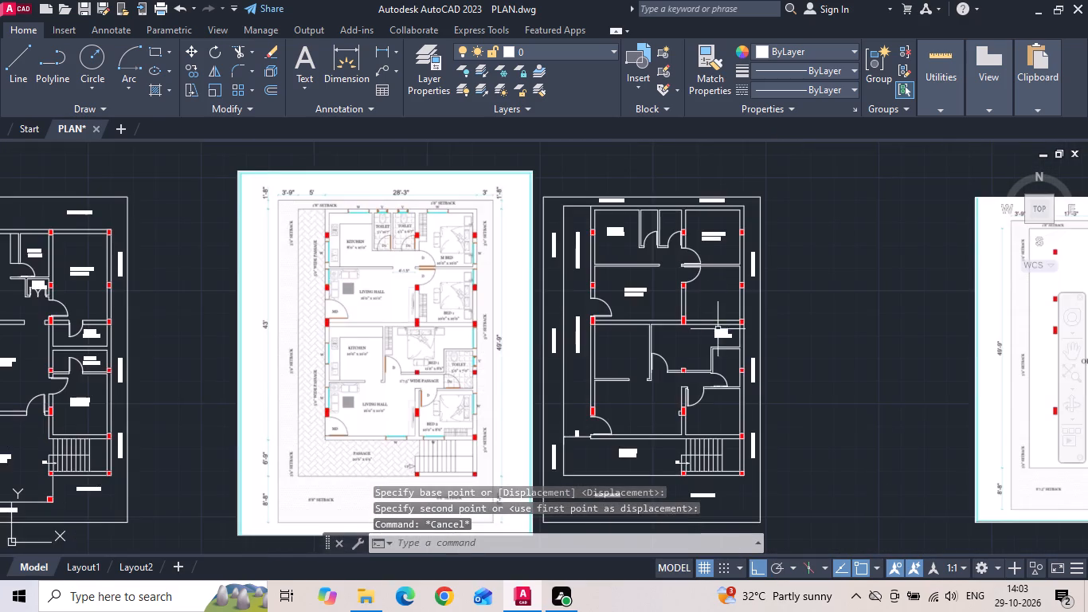
Move the second plan's copied TOILET label straight up to just below the M.BEDROOM label.
scroll(718, 331, up, 1)
click(719, 340)
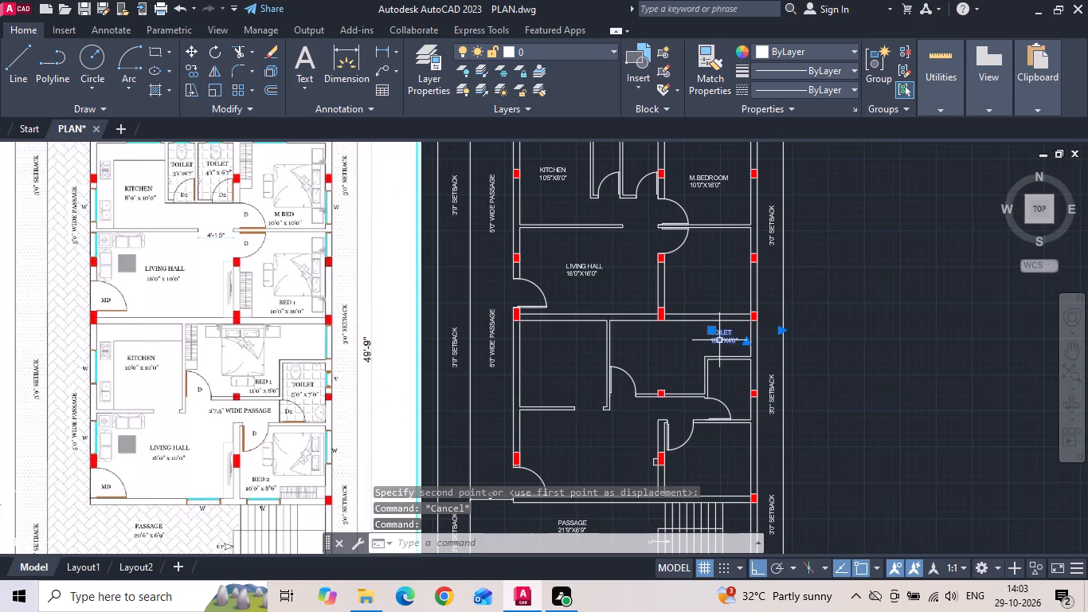
right_click(719, 340)
click(752, 294)
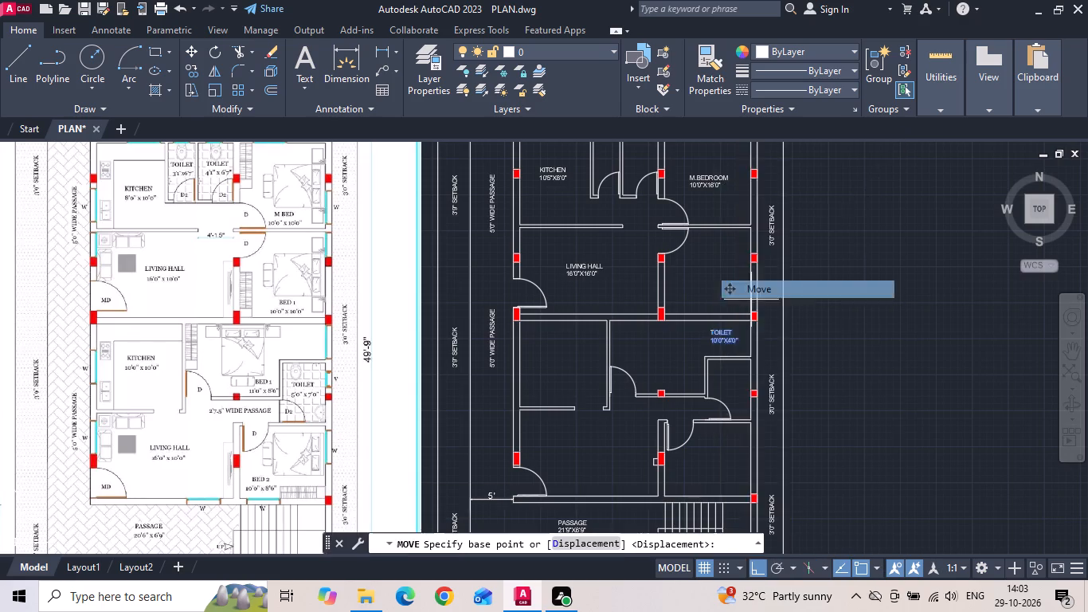
scroll(734, 335, down, 2)
drag(733, 312, 731, 304)
scroll(723, 256, up, 5)
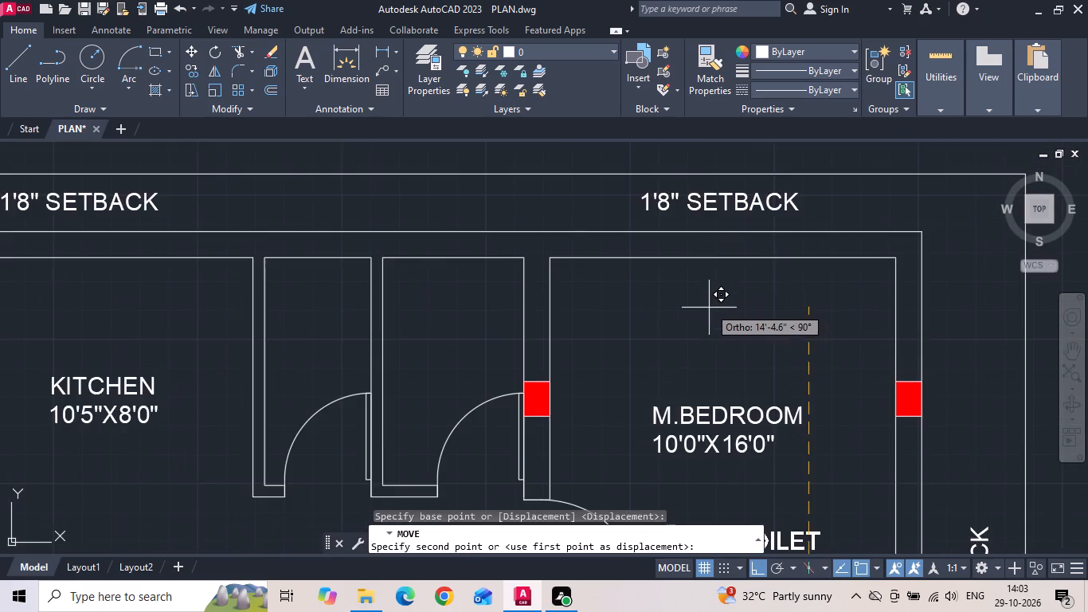
scroll(695, 279, down, 2)
click(695, 279)
key(Escape)
Move the TOILET label about 6' to the left, in line with the toilet adjoining the master bedroom.
click(691, 367)
right_click(691, 367)
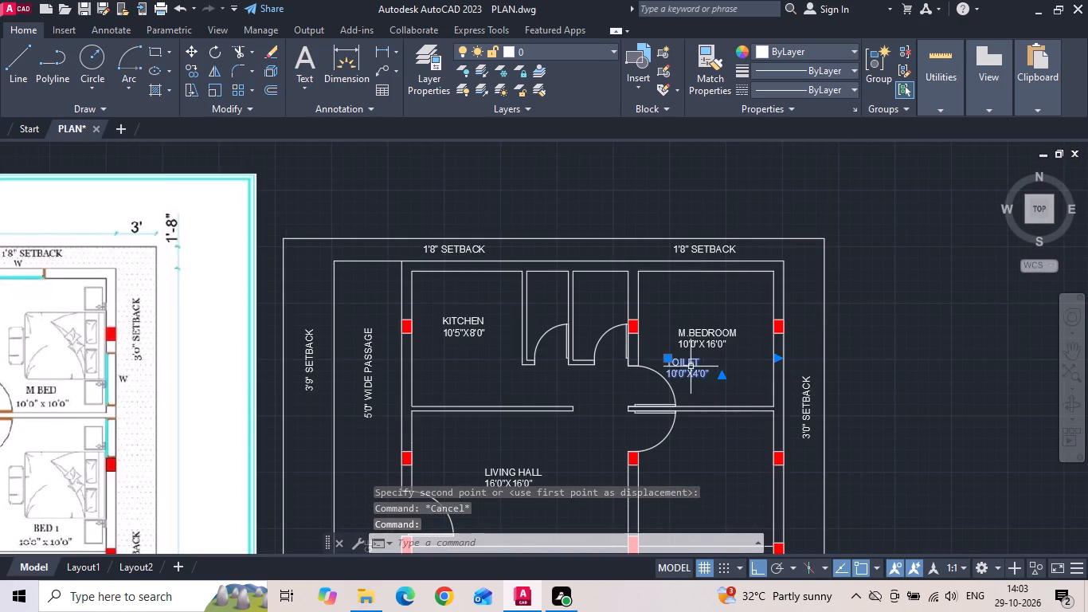
click(742, 291)
scroll(718, 381, up, 2)
drag(652, 379, 640, 378)
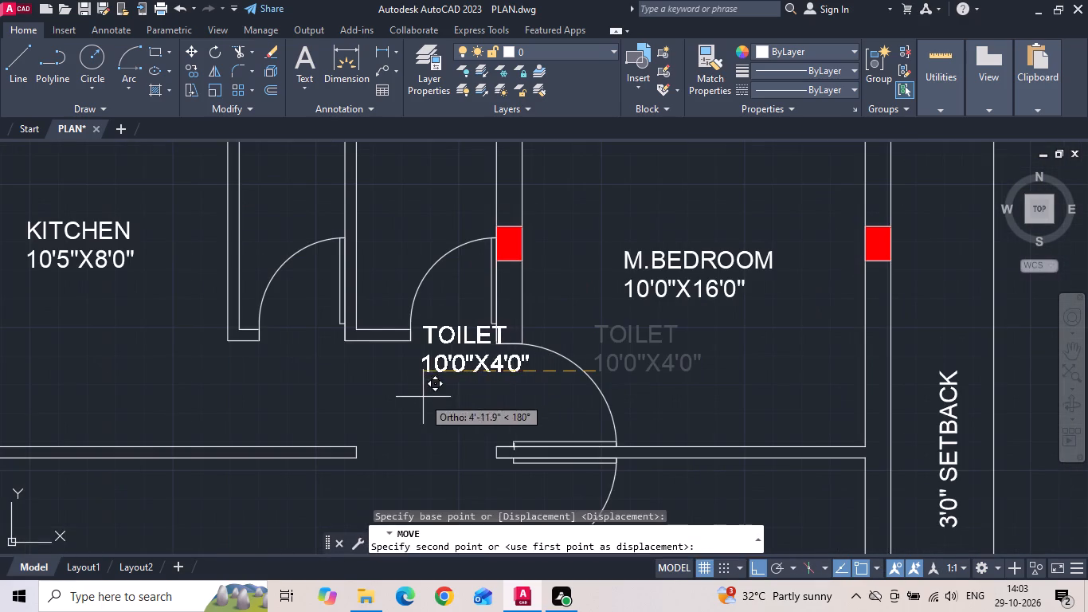
click(382, 414)
key(Escape)
Move the TOILET label straight up about 5' into the toilet adjoining the master bedroom.
click(398, 360)
right_click(398, 359)
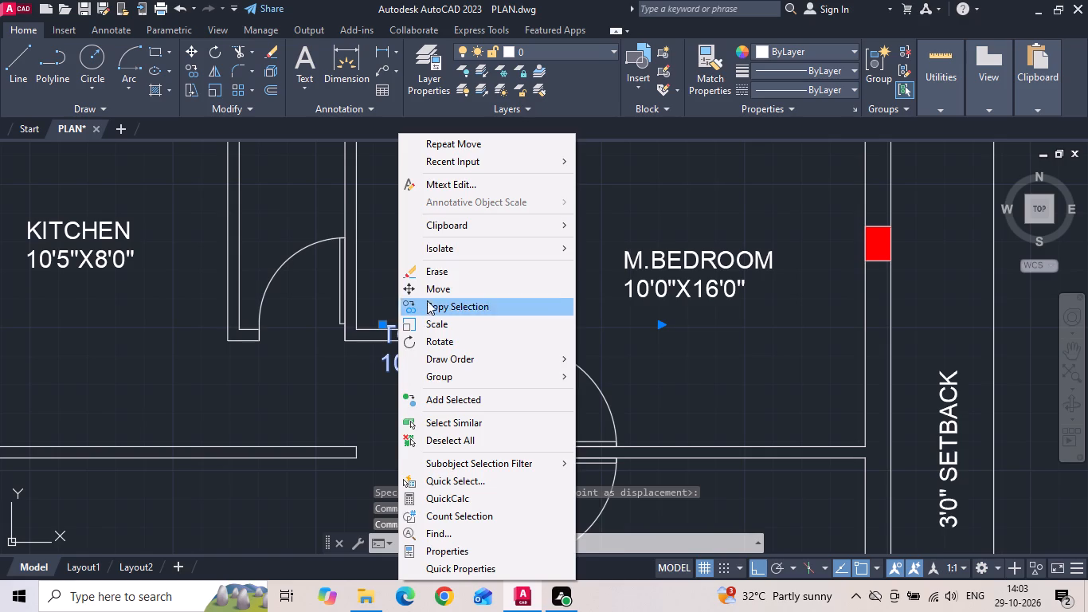
click(429, 296)
click(420, 415)
middle_drag(413, 303, 401, 427)
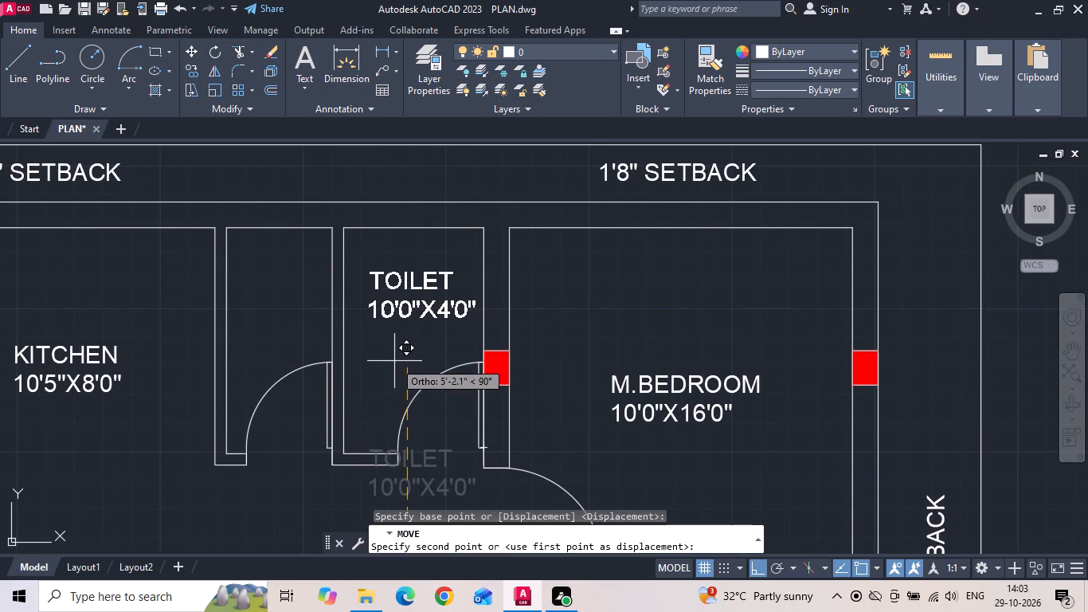
click(389, 367)
key(Escape)
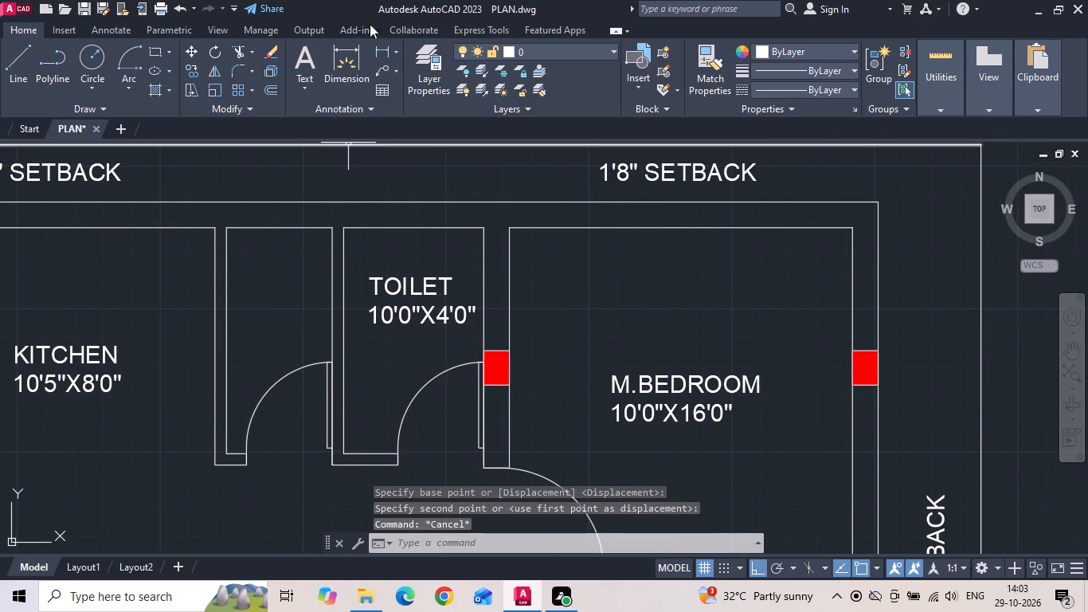
Dimension the second plan's master bedroom horizontally and vertically between its inner wall faces.
click(379, 49)
click(515, 264)
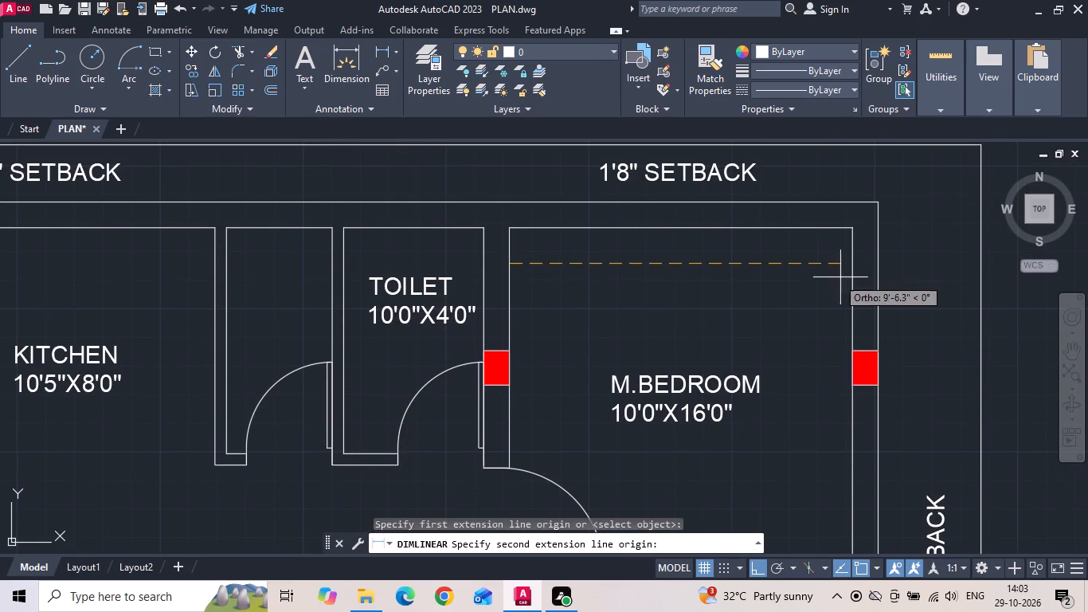
drag(855, 265, 841, 282)
click(812, 296)
key(space)
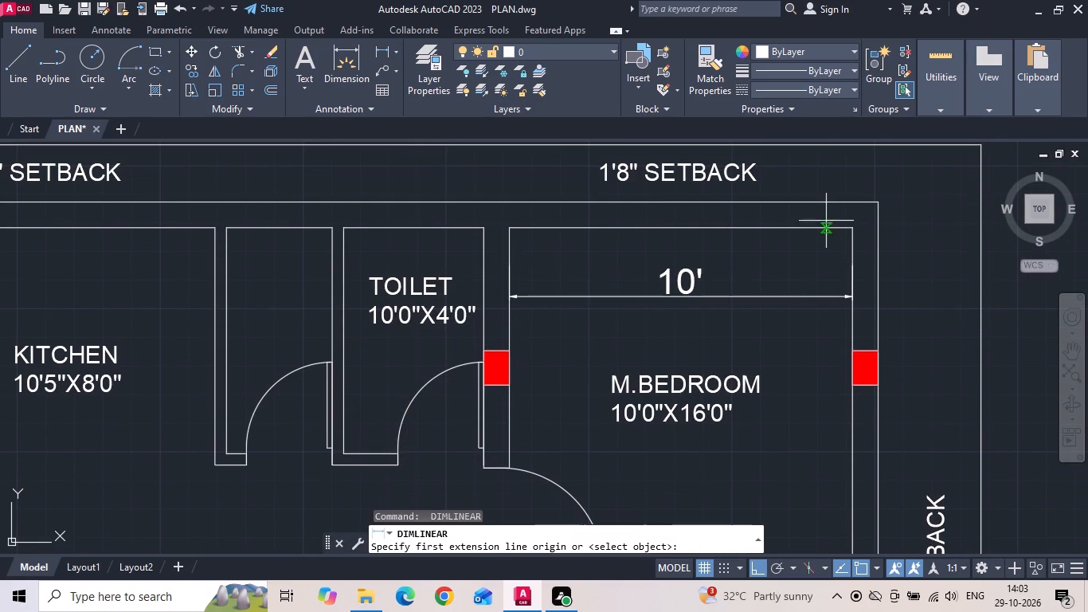
click(822, 226)
middle_drag(804, 327, 787, 282)
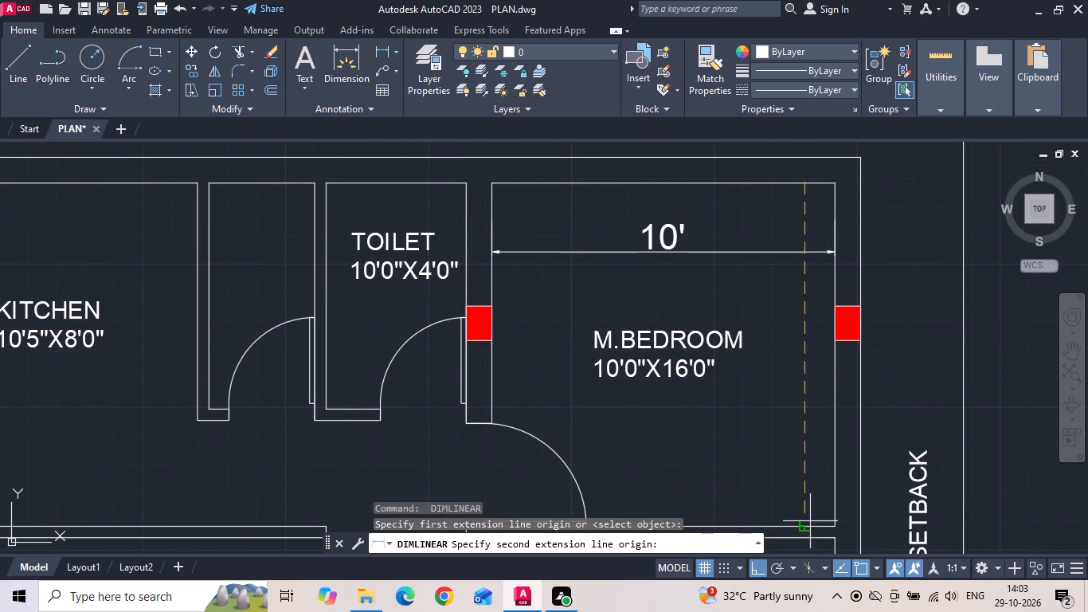
click(809, 522)
click(796, 496)
Change the size in the second plan's M.BEDROOM label to 10'0"X10'0".
double_click(683, 372)
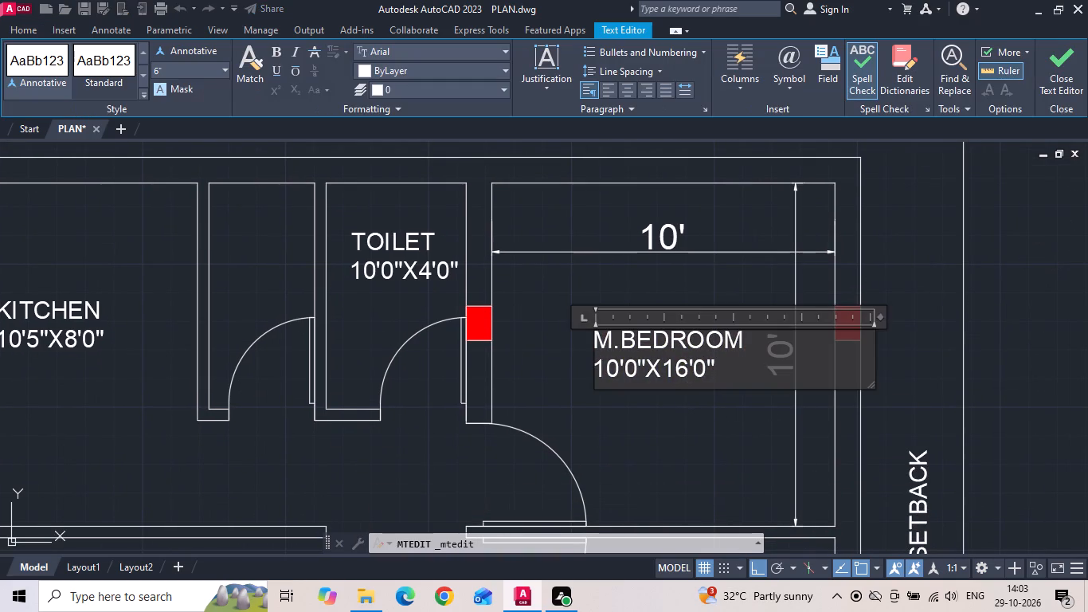
key(BackSpace)
key(0)
click(687, 429)
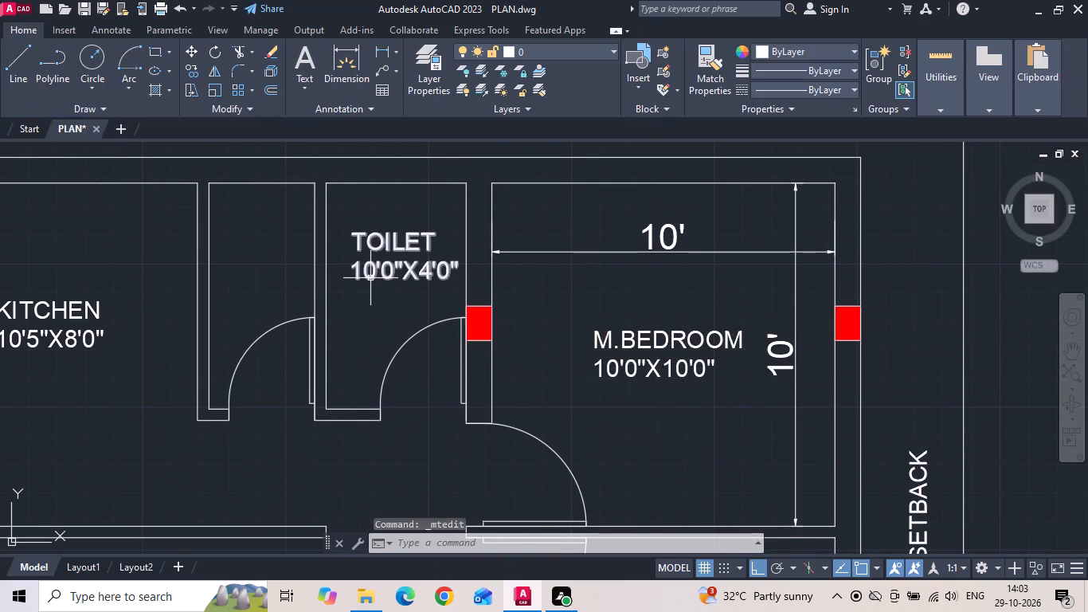
Dimension the inner width of the toilet adjoining the second plan's master bedroom.
text(DLI)
key(space)
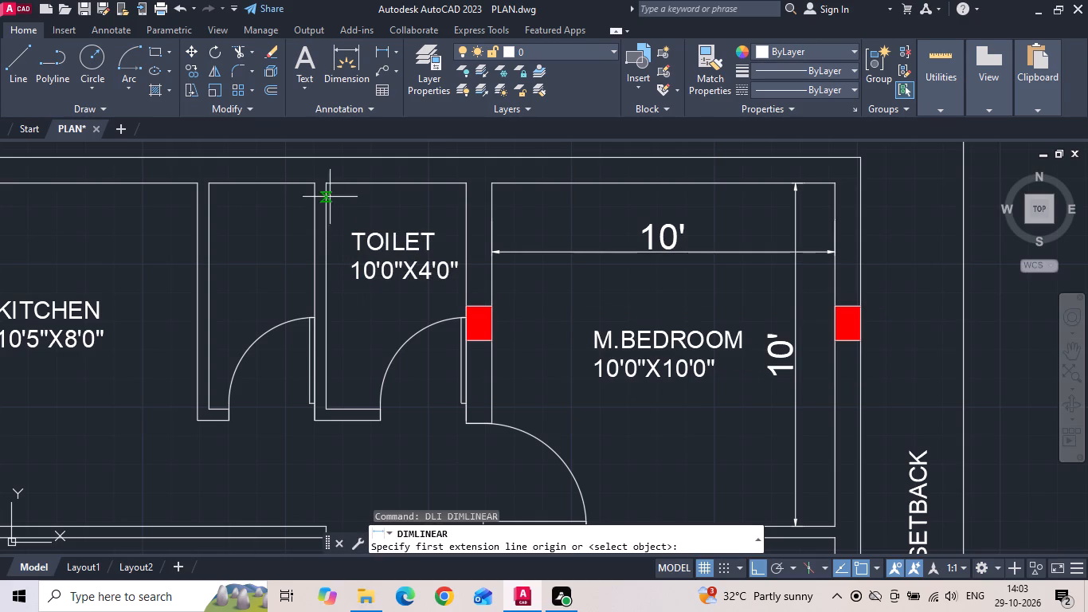
drag(326, 205, 335, 209)
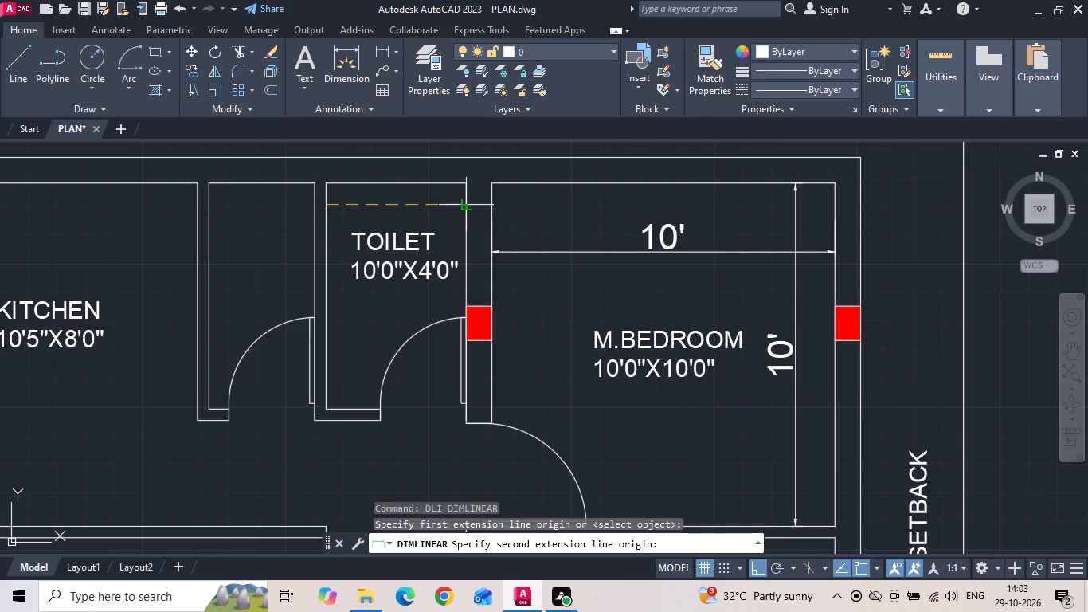
click(471, 207)
click(468, 210)
Dimension the inner length of the toilet adjoining the second plan's master bedroom vertically.
scroll(495, 237, down, 2)
scroll(450, 317, down, 1)
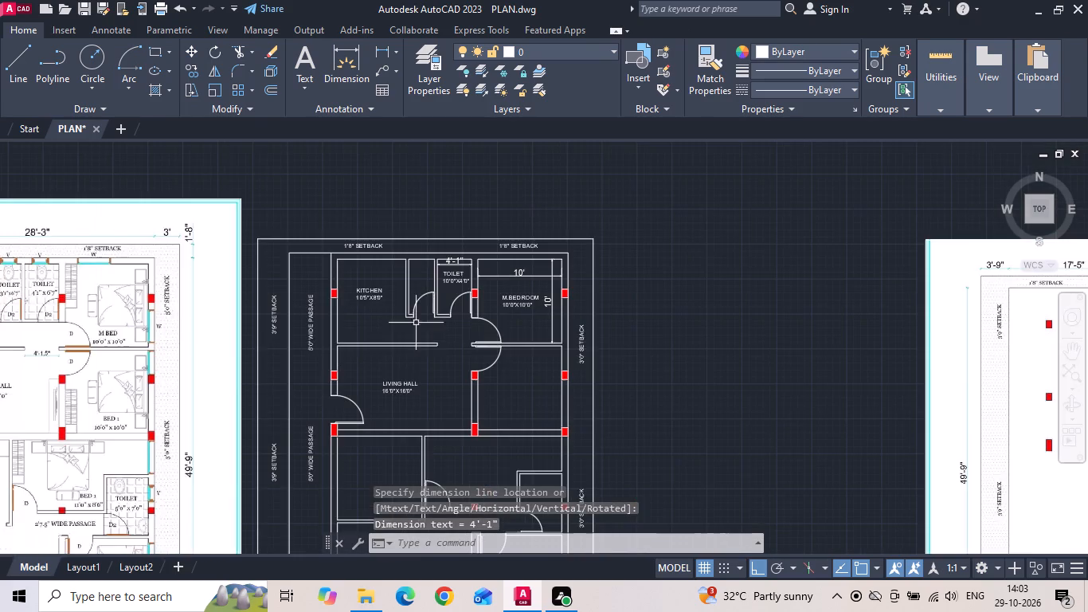
scroll(16, 304, up, 2)
middle_drag(16, 304, 149, 317)
scroll(152, 320, down, 2)
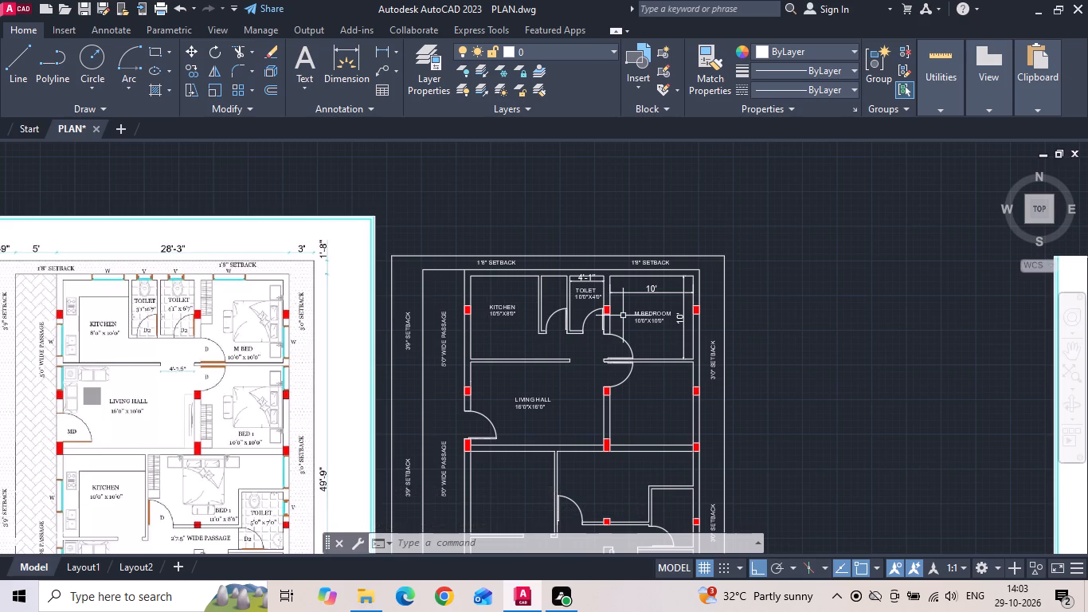
scroll(606, 298, up, 3)
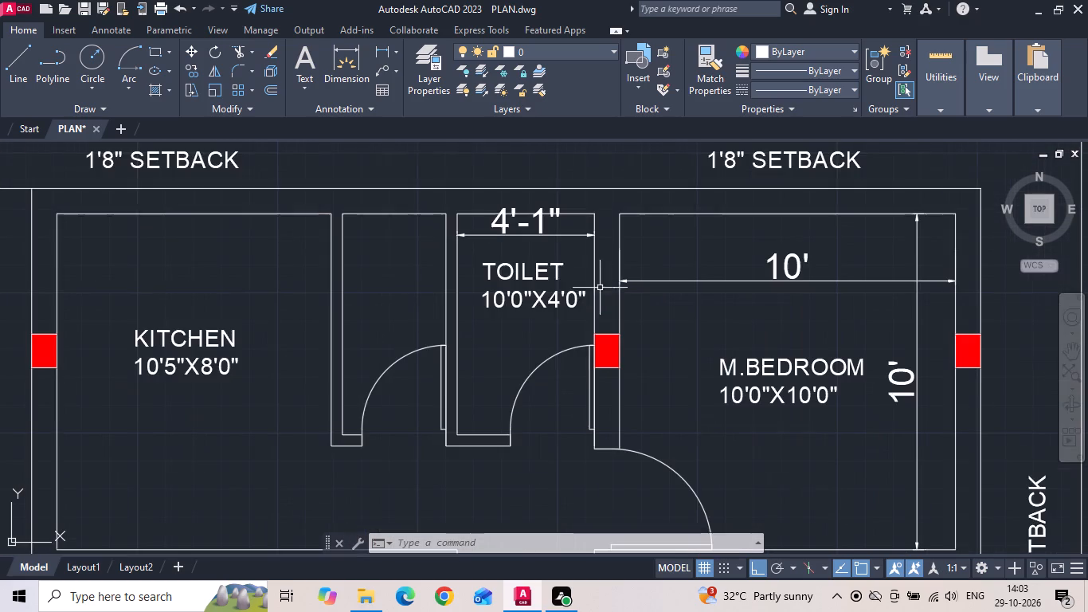
scroll(486, 304, up, 1)
key(space)
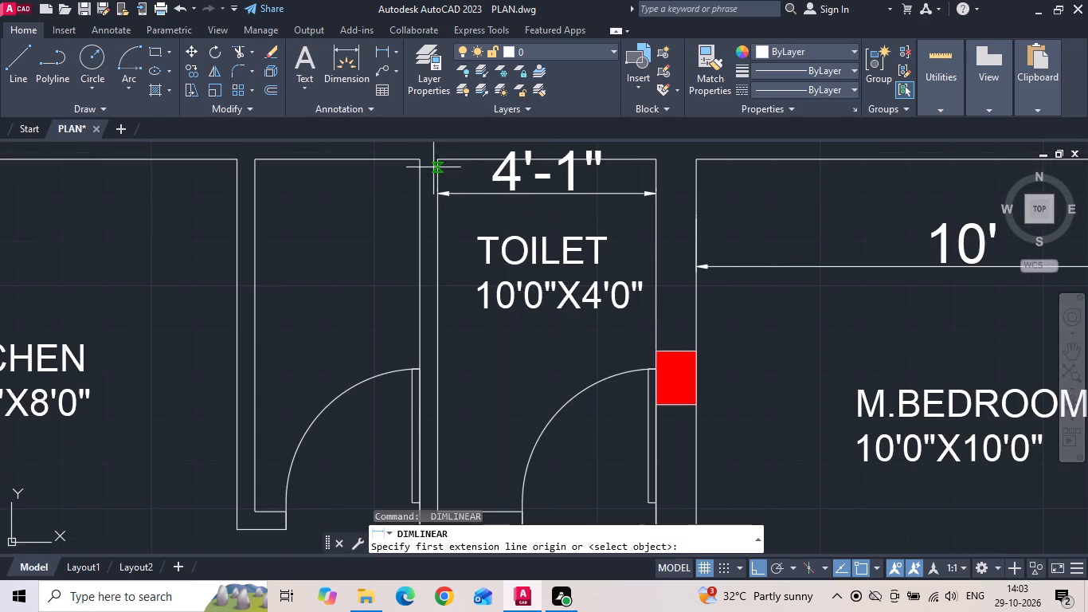
drag(438, 162, 437, 180)
middle_drag(433, 445, 432, 375)
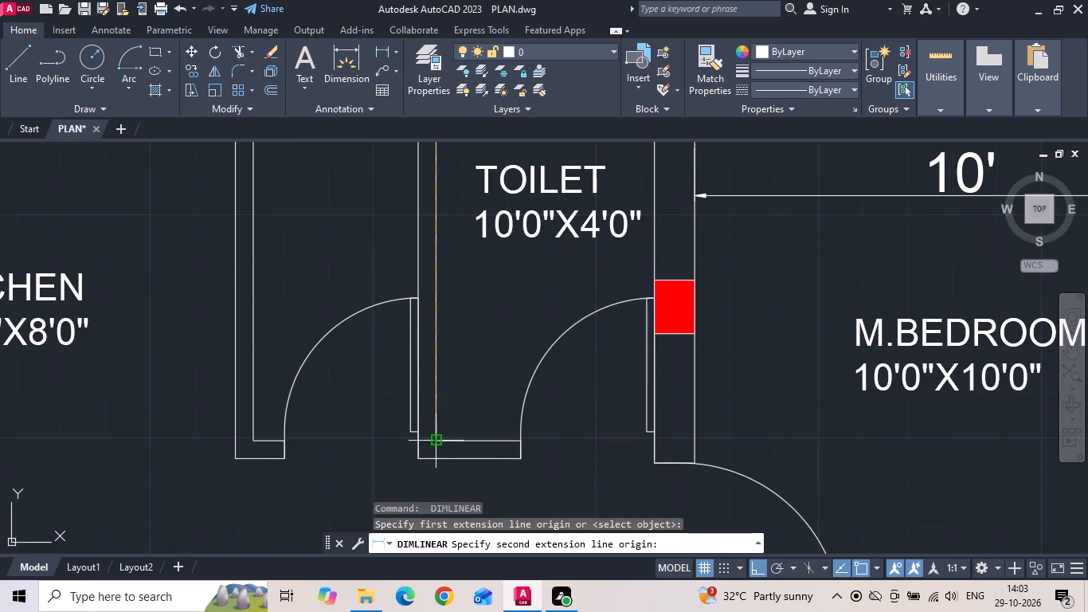
click(434, 438)
click(456, 400)
middle_drag(511, 311, 519, 402)
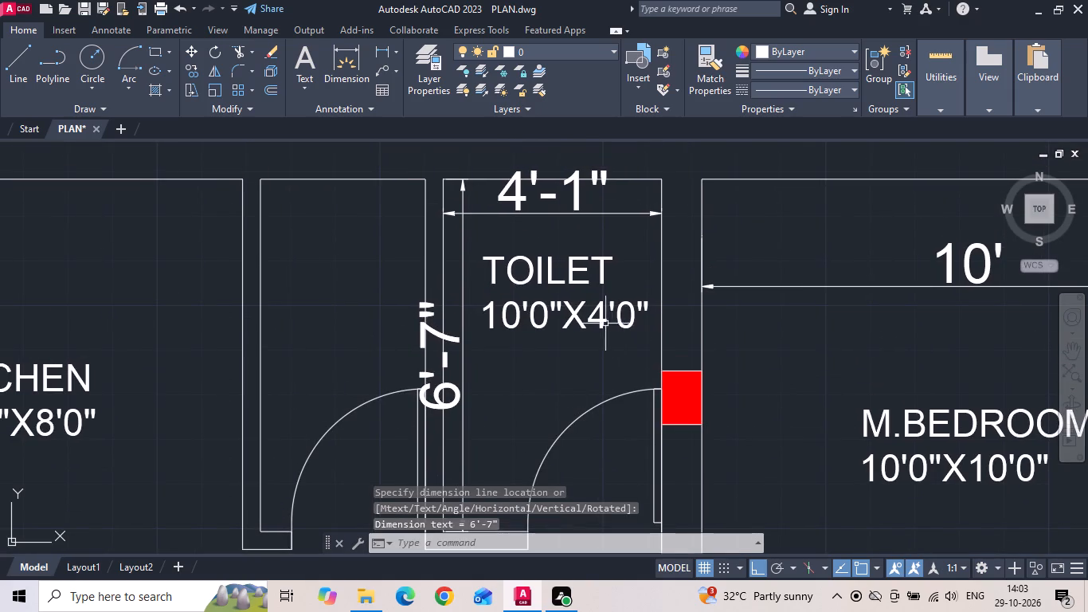
Change the size in the TOILET label beside the master bedroom to 4'1"X6'7".
double_click(605, 323)
key(BackSpace)
key(6)
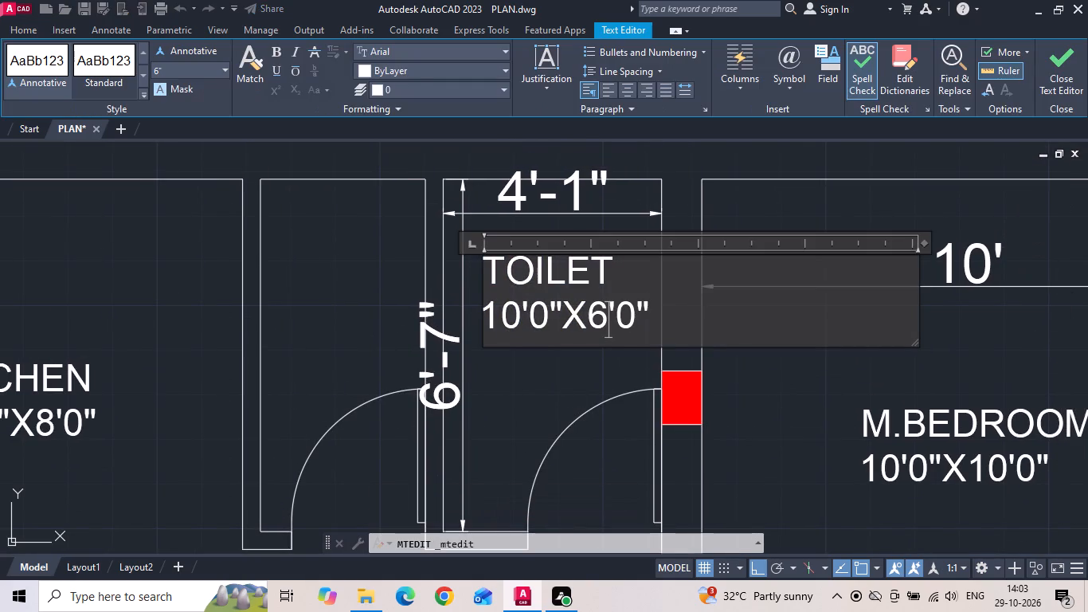
click(636, 317)
key(BackSpace)
key(7)
click(544, 322)
key(BackSpace)
key(1)
click(520, 317)
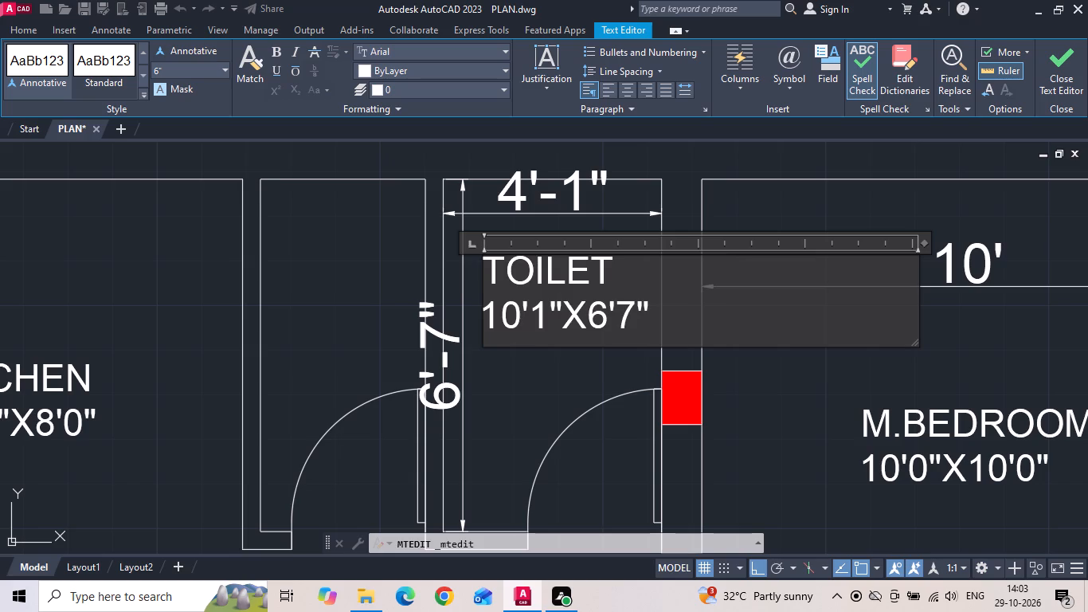
key(BackSpace)
key(BackSpace)
key(4)
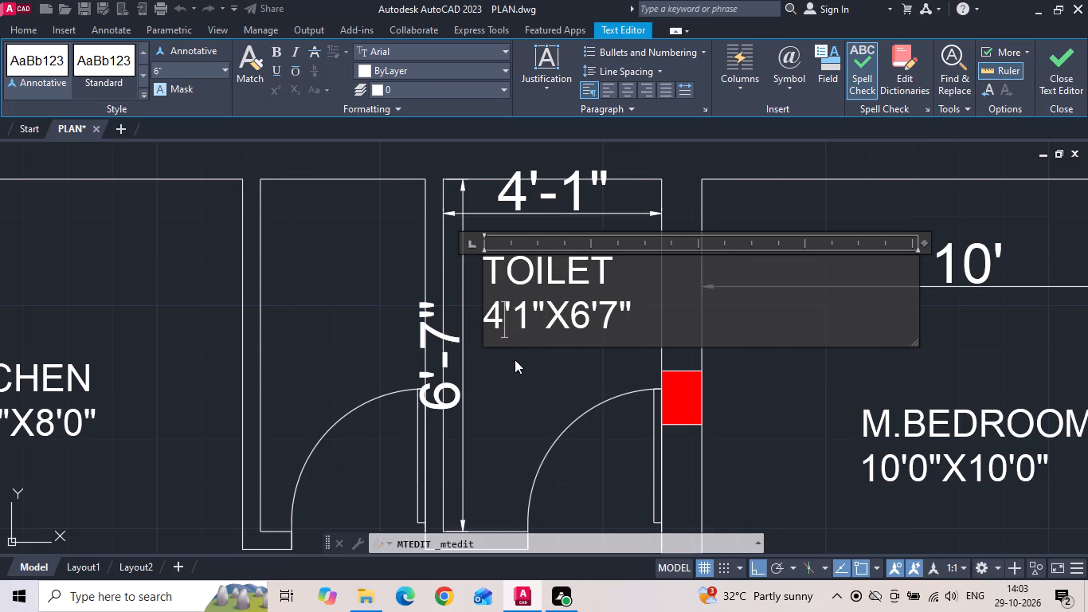
click(512, 379)
Delete the horizontal and vertical dimensions inside the toilet adjoining the master bedroom.
click(449, 387)
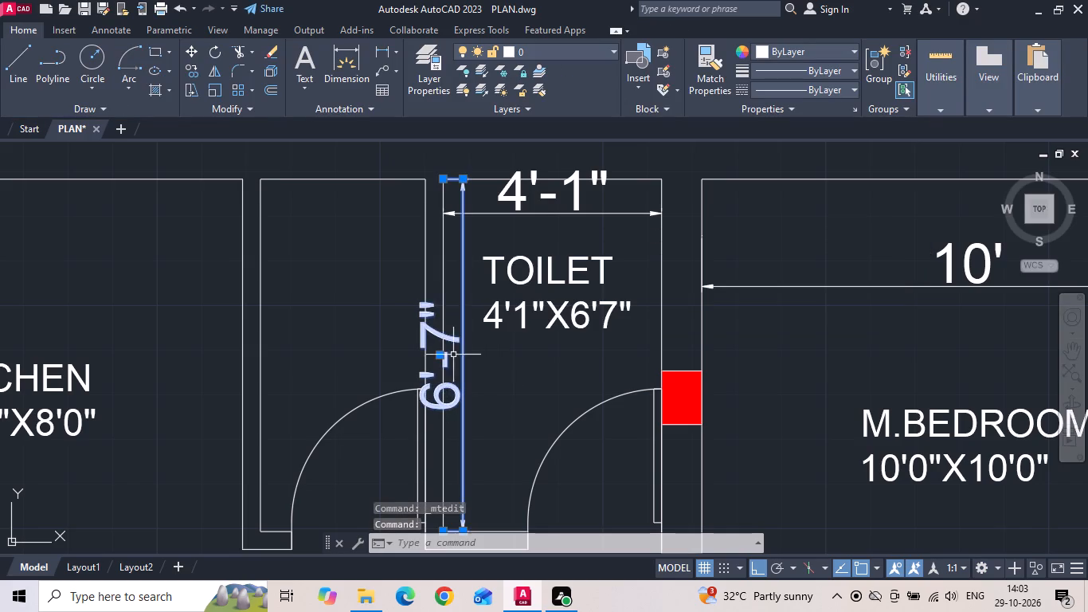
click(496, 224)
click(490, 209)
key(Delete)
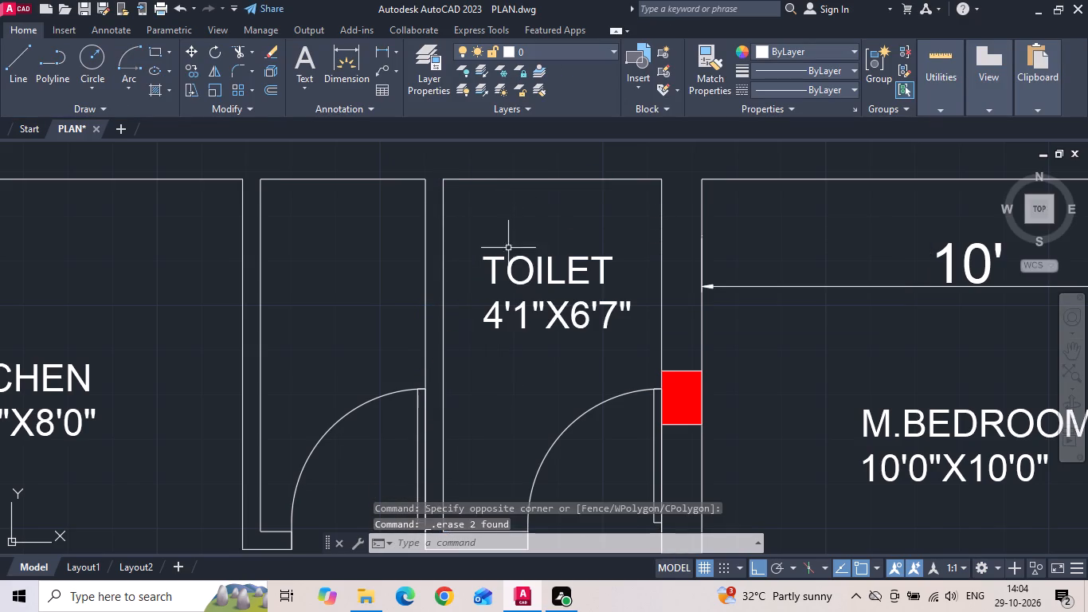
Copy the TOILET label horizontally about 4' into the narrower toilet beside the kitchen.
click(520, 260)
right_click(522, 262)
click(582, 312)
drag(584, 293, 558, 286)
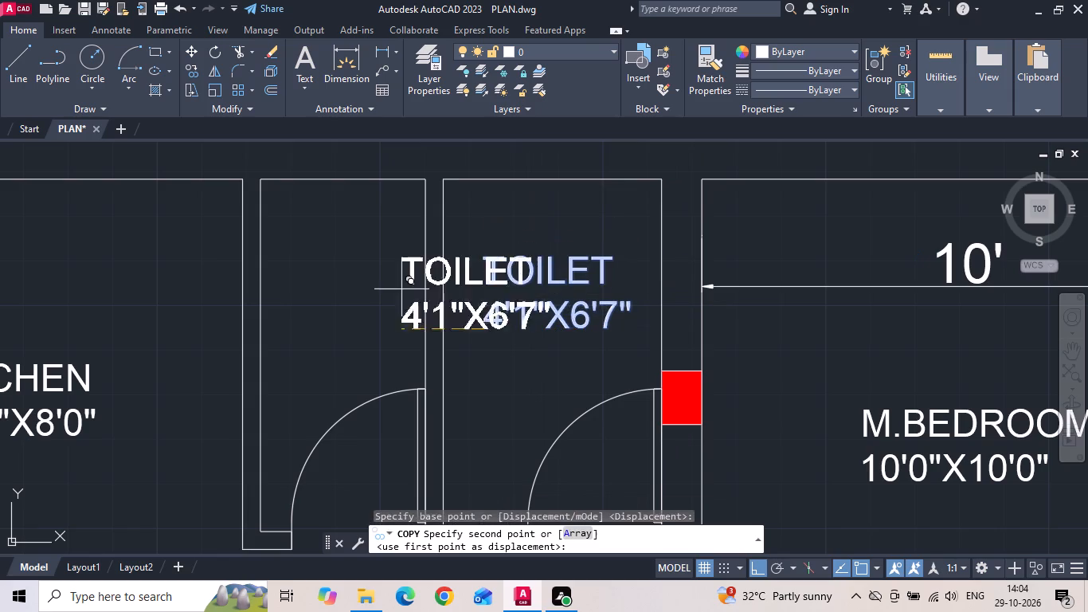
scroll(294, 290, up, 2)
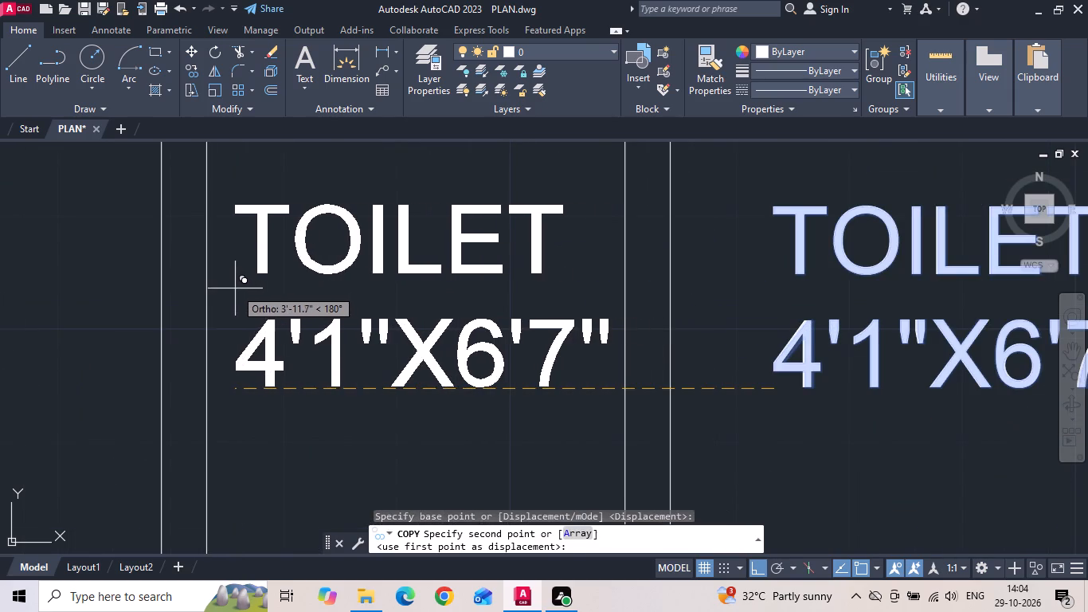
click(241, 288)
key(Escape)
Change the size in the copied TOILET label beside the kitchen to 3'1"X6'7".
double_click(272, 379)
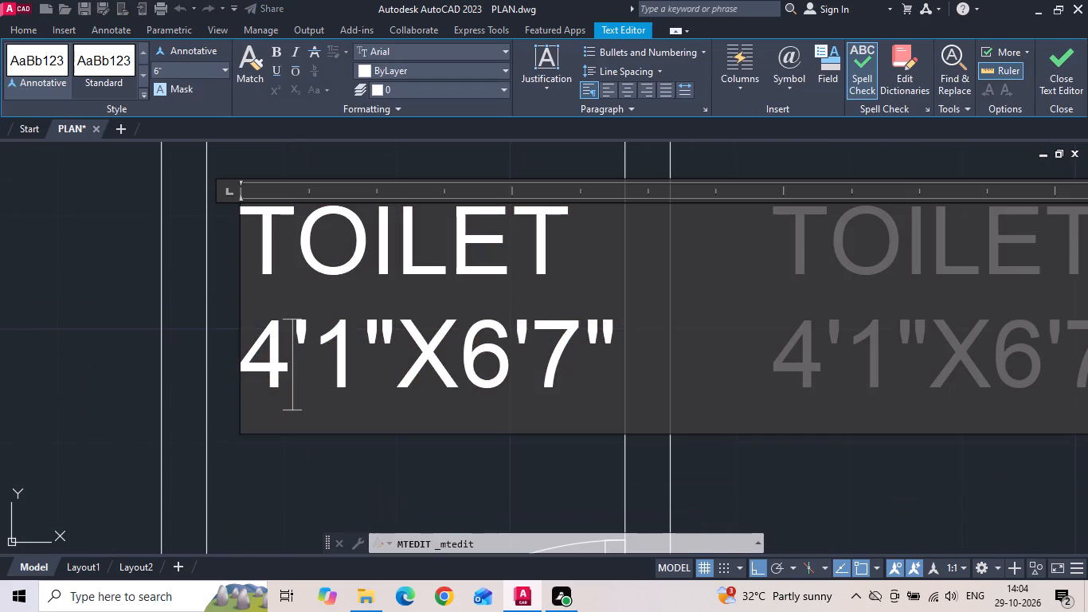
key(BackSpace)
key(3)
click(312, 475)
scroll(374, 313, down, 3)
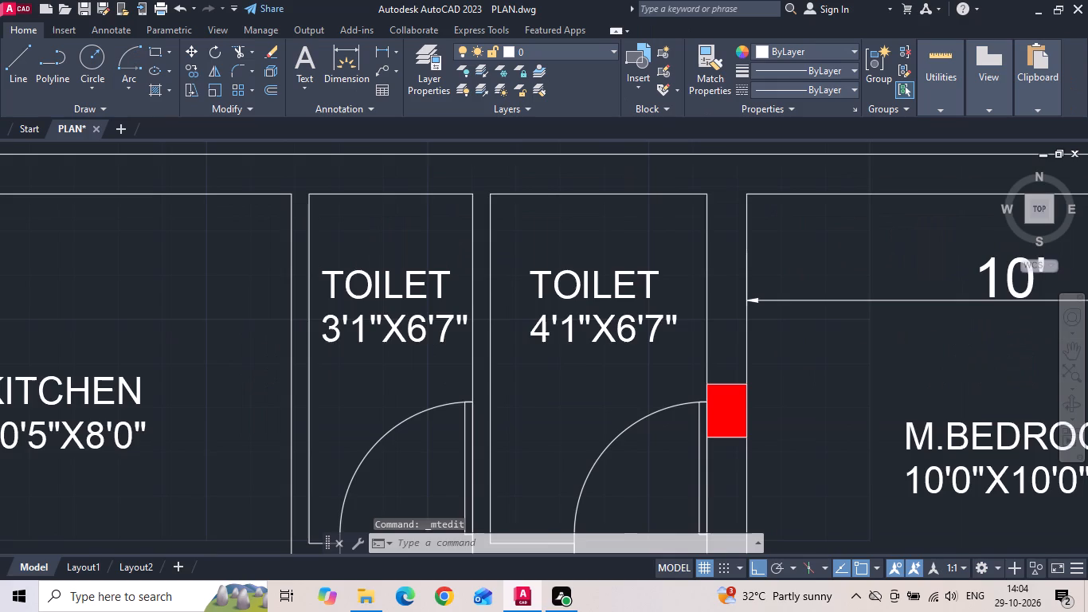
Delete the horizontal and vertical dimensions inside the second plan's master bedroom.
scroll(375, 315, down, 1)
drag(905, 296, 907, 305)
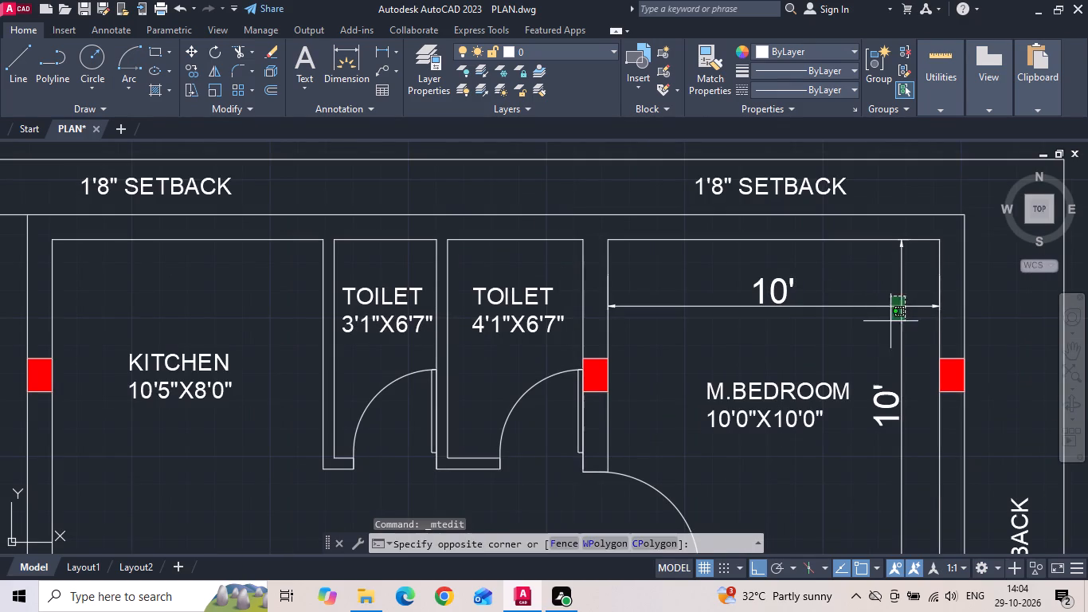
click(875, 328)
key(Delete)
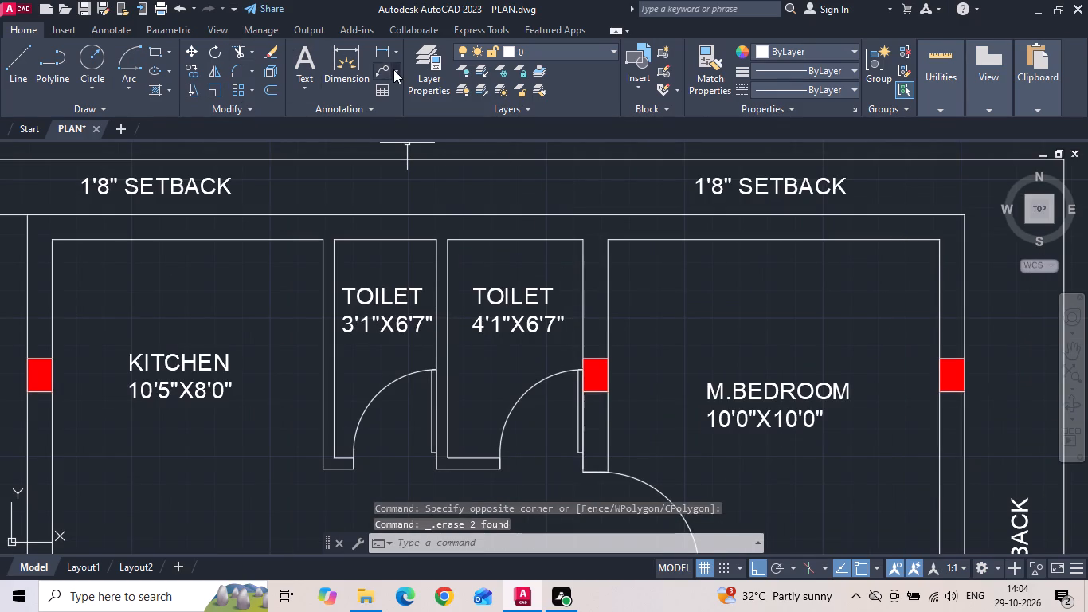
Dimension the second plan's kitchen horizontally between its inner wall faces.
click(377, 49)
middle_drag(299, 258, 397, 262)
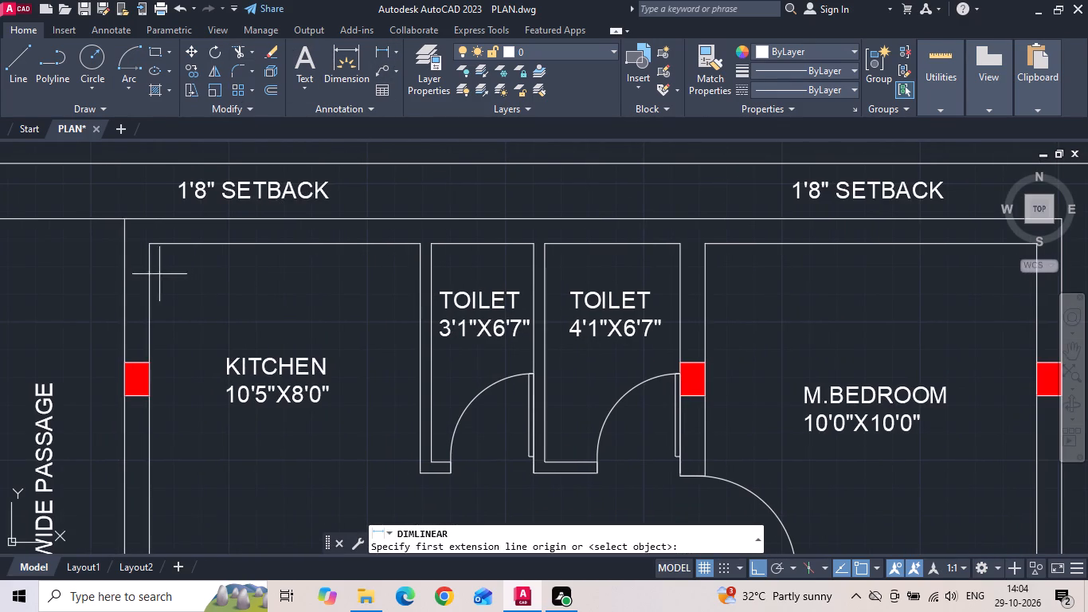
click(152, 278)
click(418, 282)
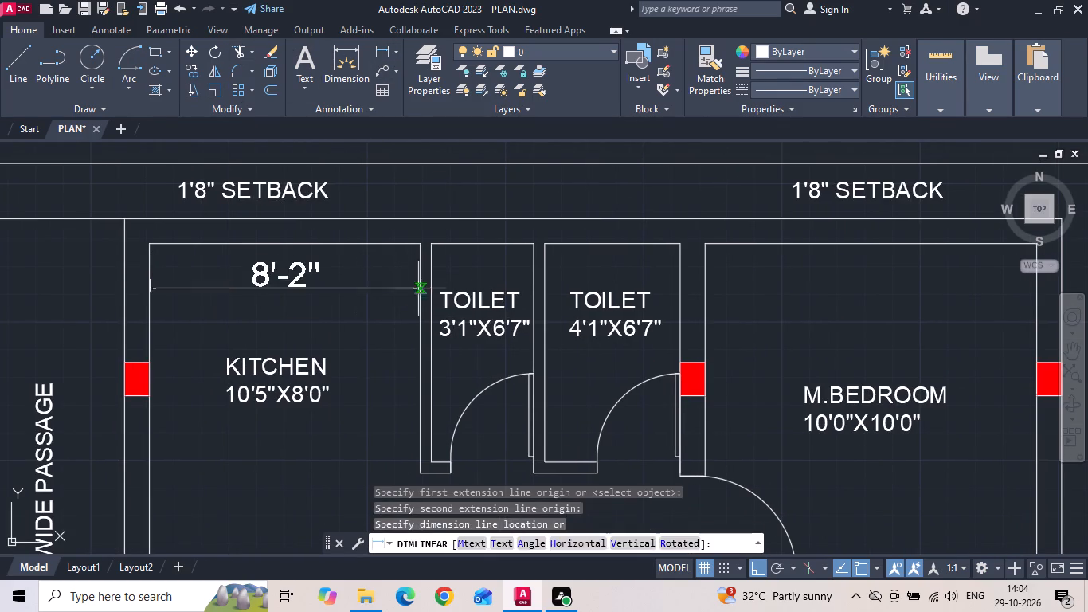
click(389, 304)
Dimension the second plan's kitchen vertically between its inner wall faces.
key(c)
click(164, 248)
key(c)
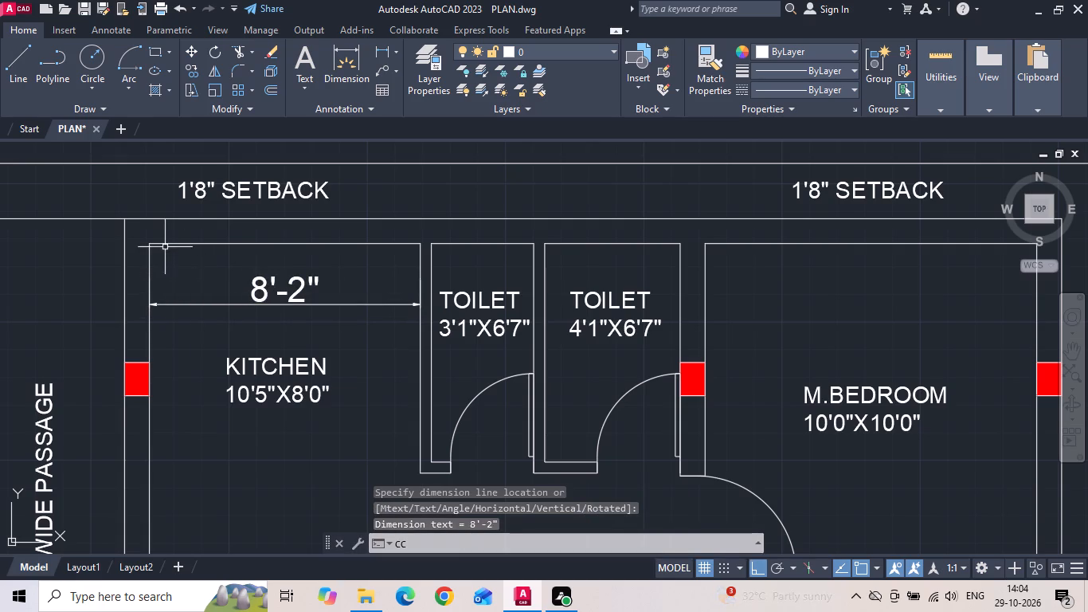
key(Escape)
text(DLI)
key(space)
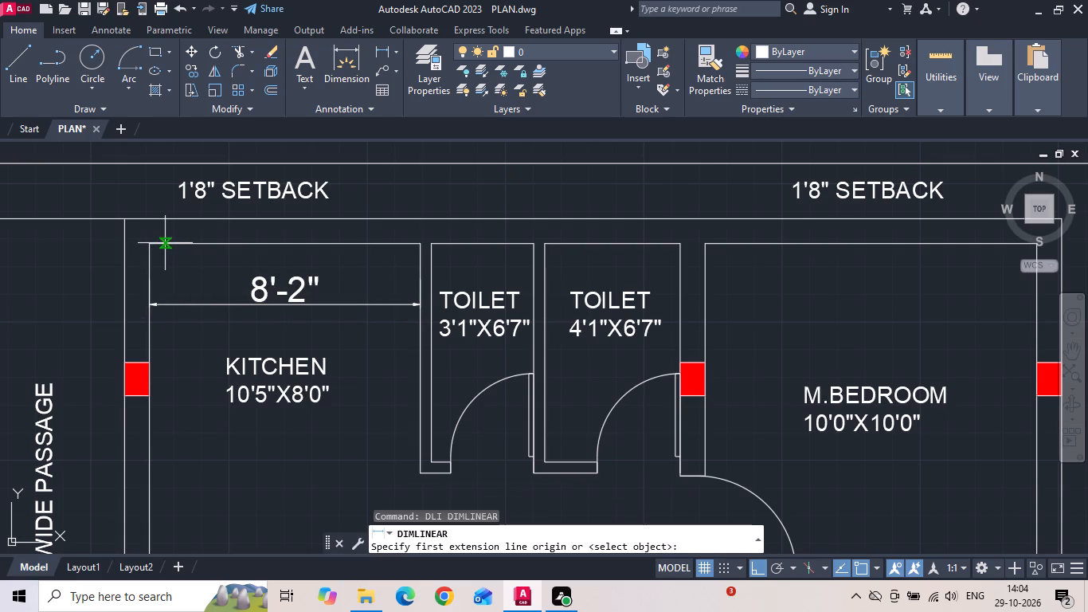
click(175, 242)
scroll(198, 267, down, 1)
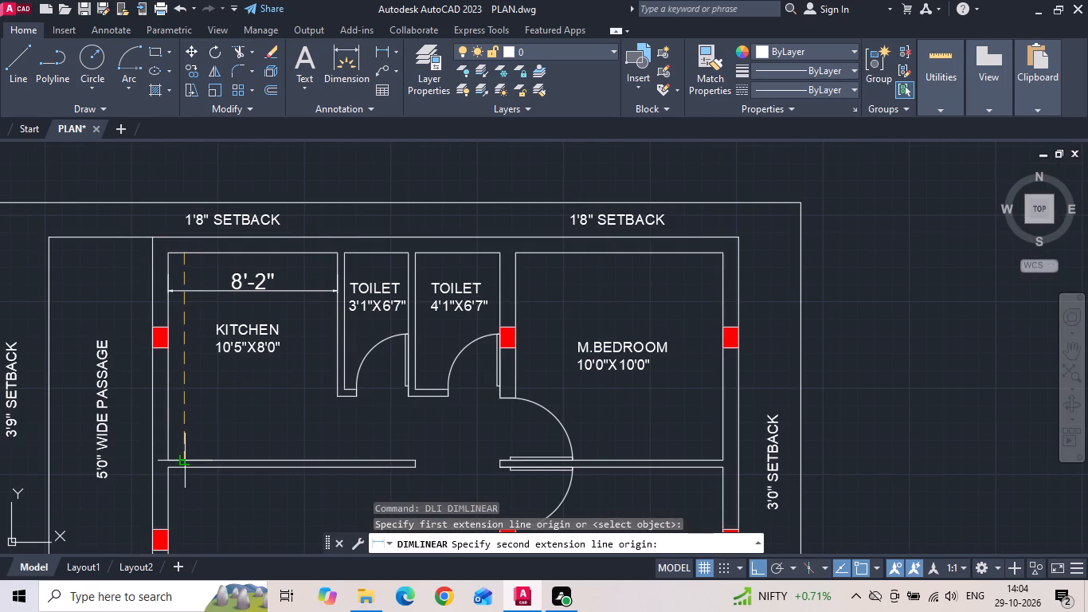
click(186, 456)
click(198, 400)
Change the size in the second plan's KITCHEN label to 8'2"X10'0".
middle_drag(190, 364, 321, 399)
scroll(373, 373, up, 1)
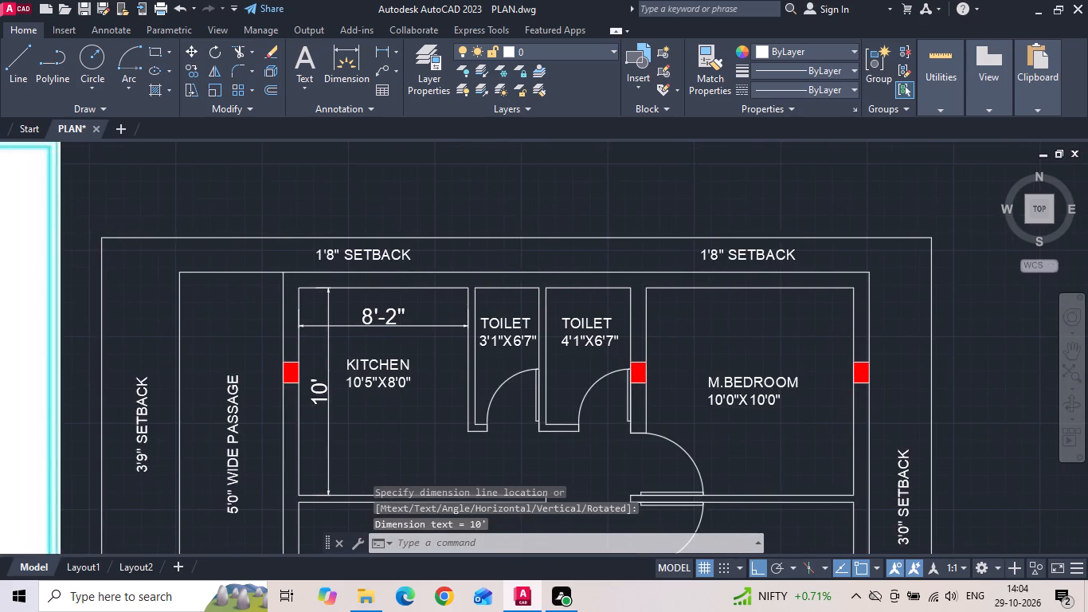
double_click(364, 392)
scroll(366, 394, up, 2)
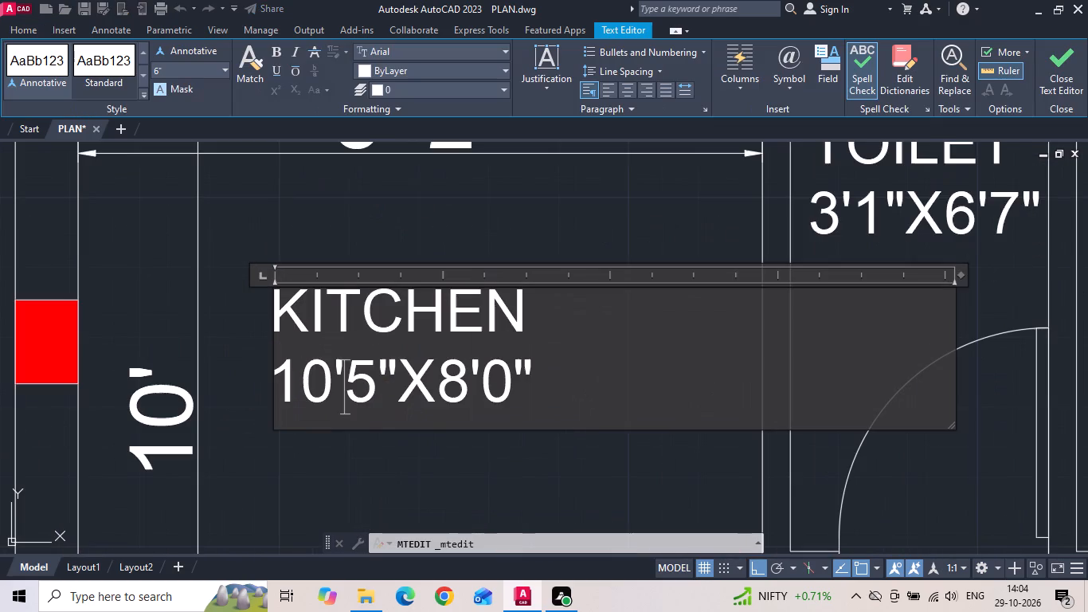
click(371, 395)
scroll(372, 395, down, 1)
key(BackSpace)
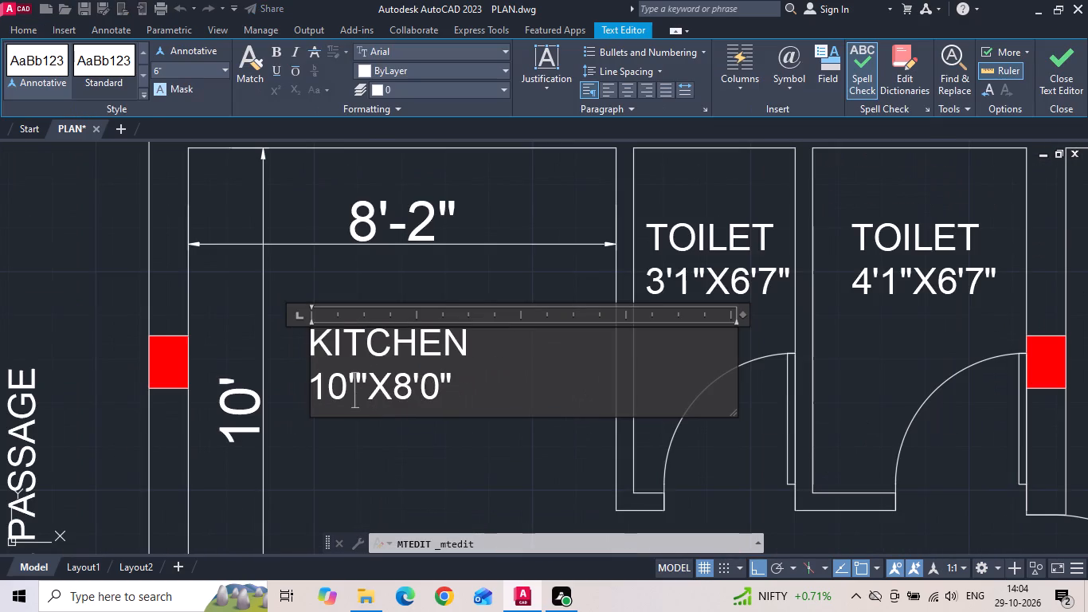
key(2)
click(345, 396)
key(BackSpace)
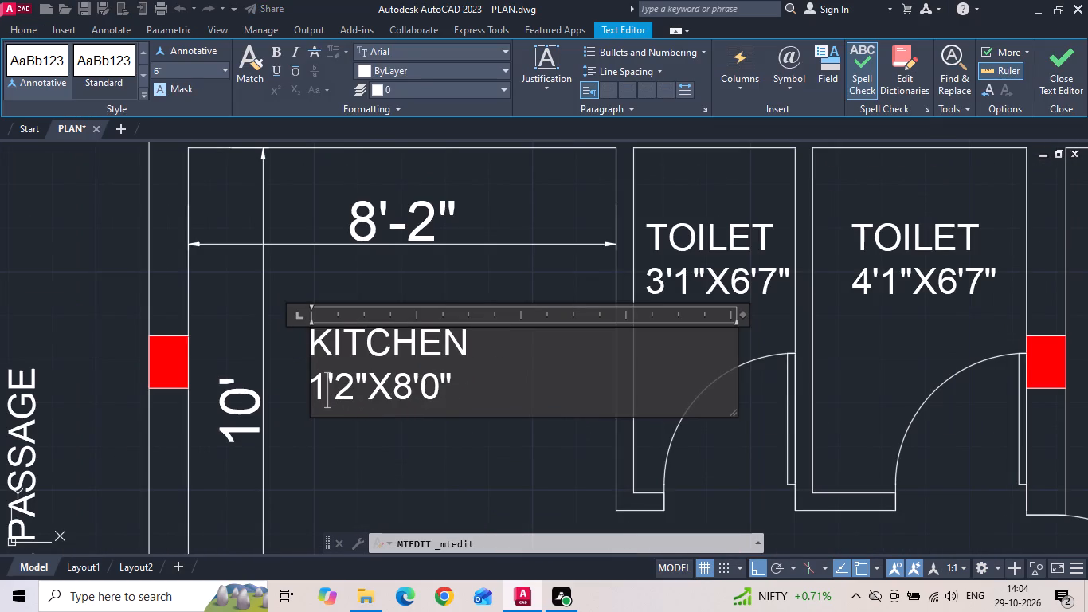
key(BackSpace)
key(8)
click(417, 391)
key(BackSpace)
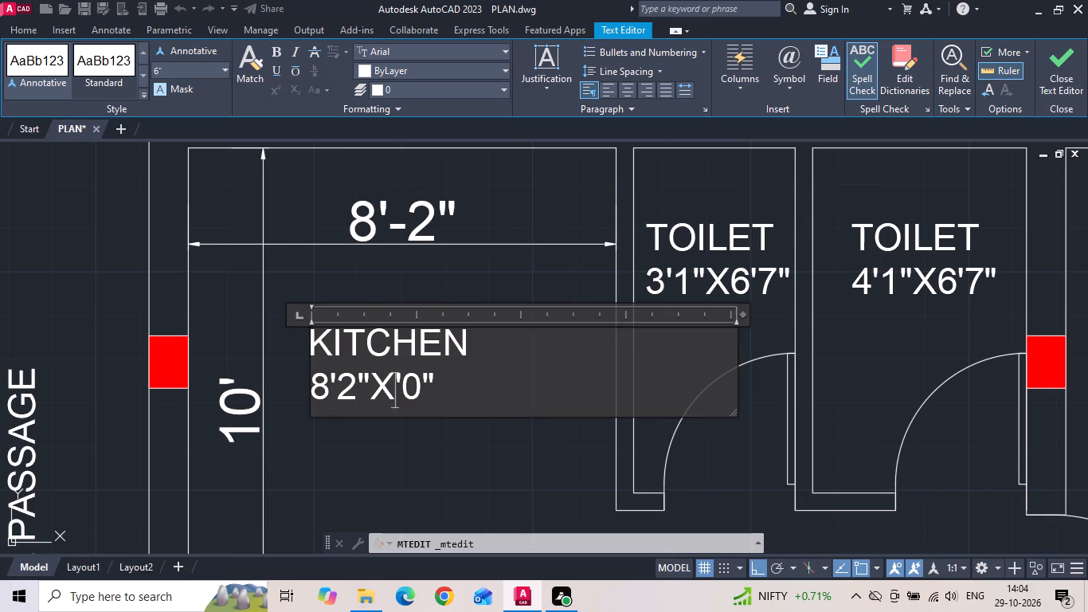
key(1)
key(0)
click(361, 462)
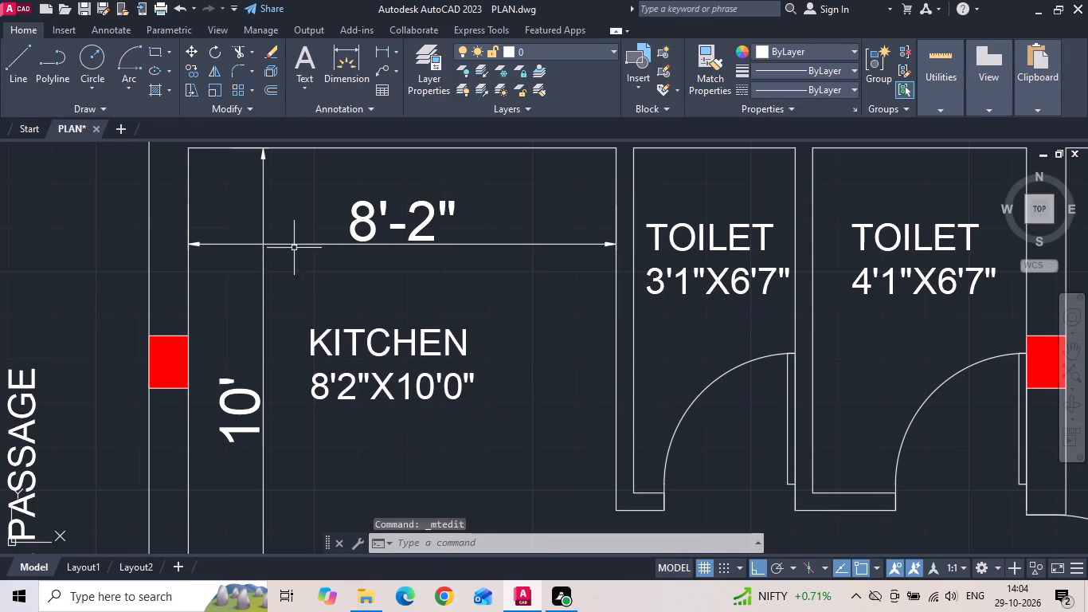
Delete the horizontal and vertical dimensions inside the second plan's kitchen.
drag(288, 232, 256, 290)
click(230, 330)
key(Delete)
Dimension the second plan's living hall horizontally between its inner wall faces, placing the dimension below the room label.
scroll(298, 263, down, 4)
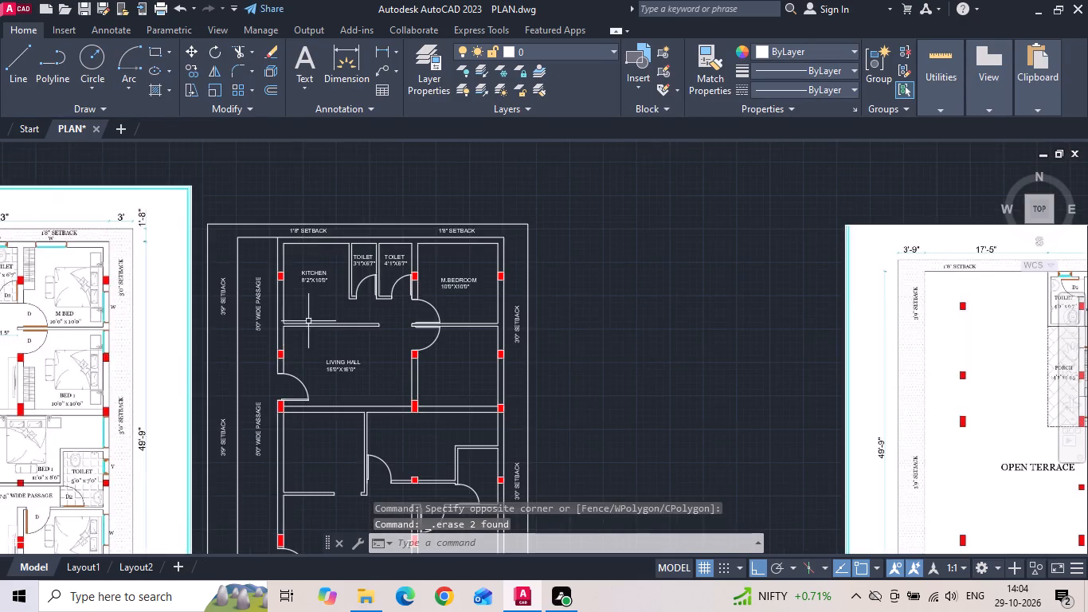
scroll(305, 333, up, 2)
middle_drag(307, 341, 316, 308)
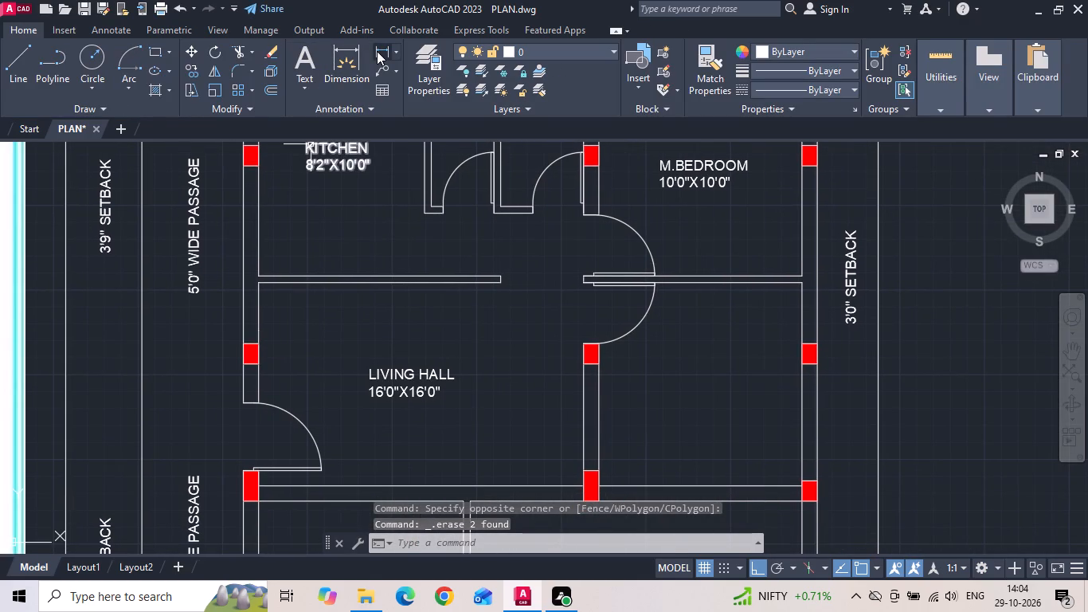
click(377, 51)
click(262, 383)
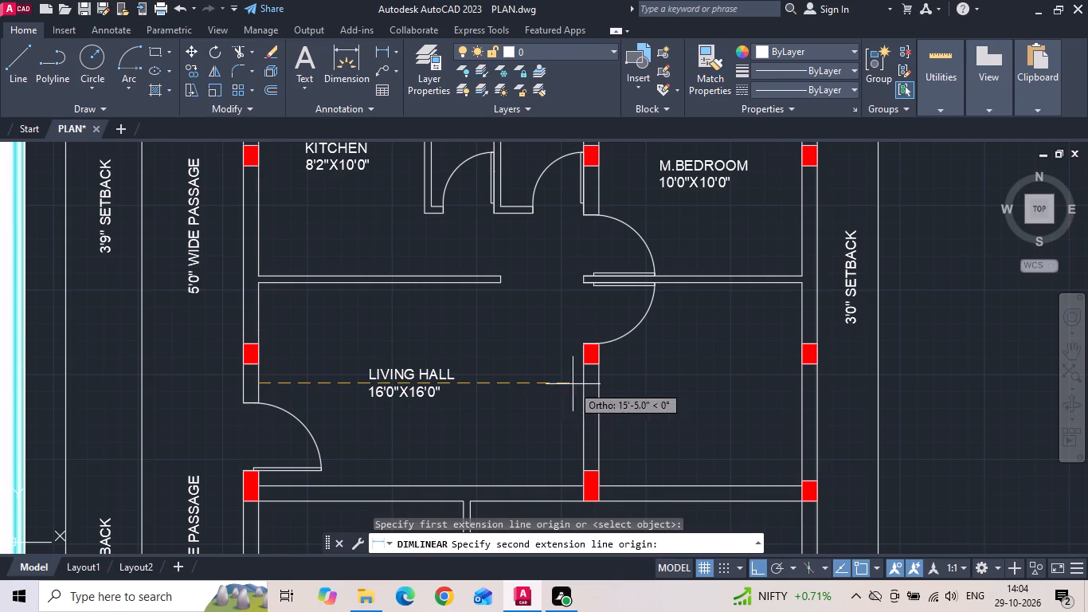
click(584, 383)
click(543, 430)
Dimension the second plan's living hall vertically between its inner wall faces, placing the dimension beside the room label.
key(v)
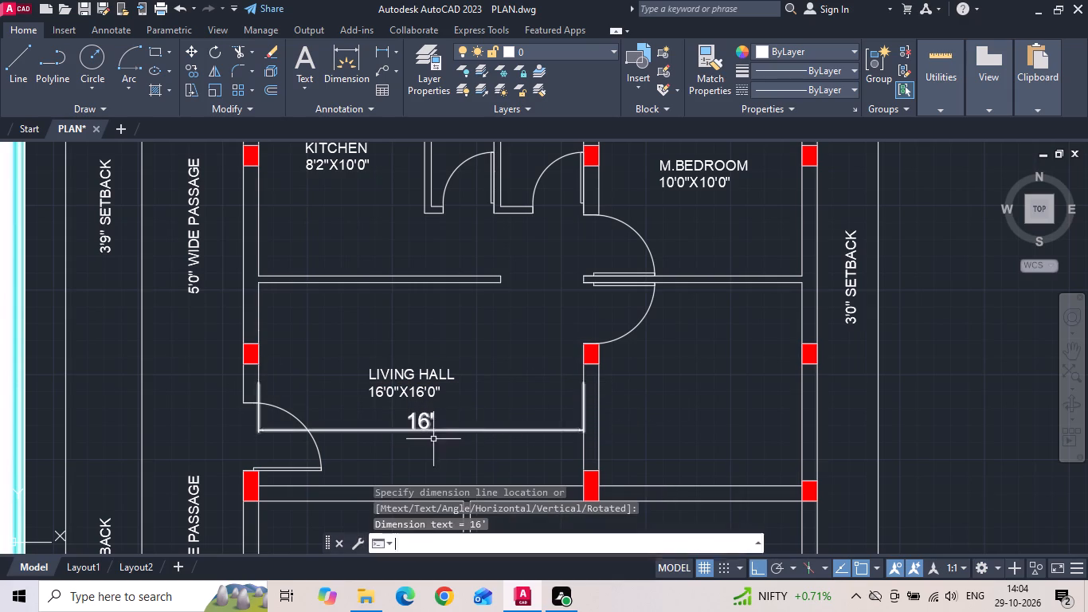
key(v)
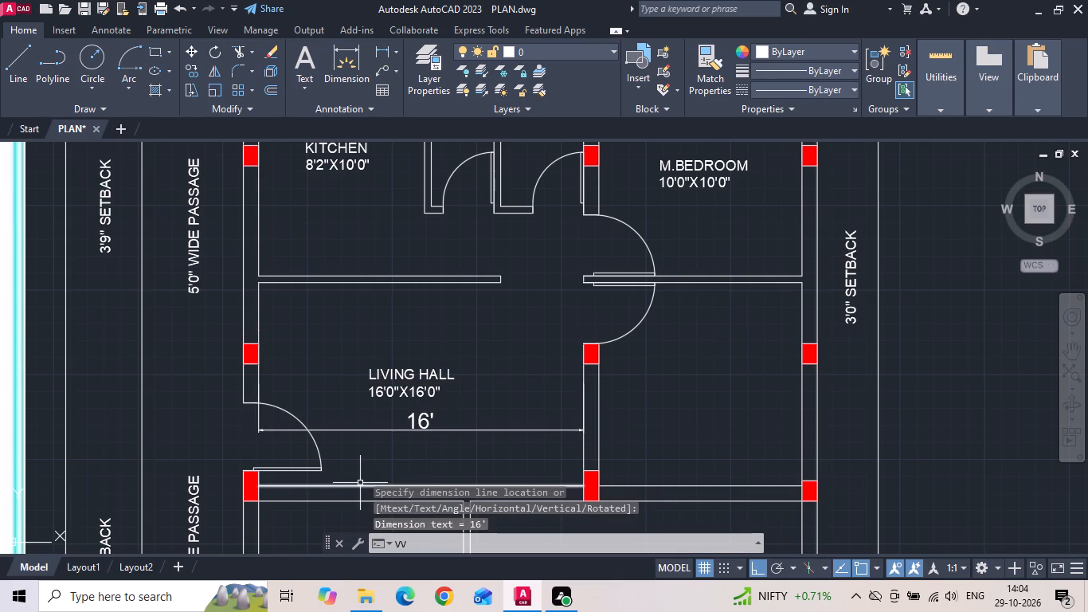
key(Escape)
key(space)
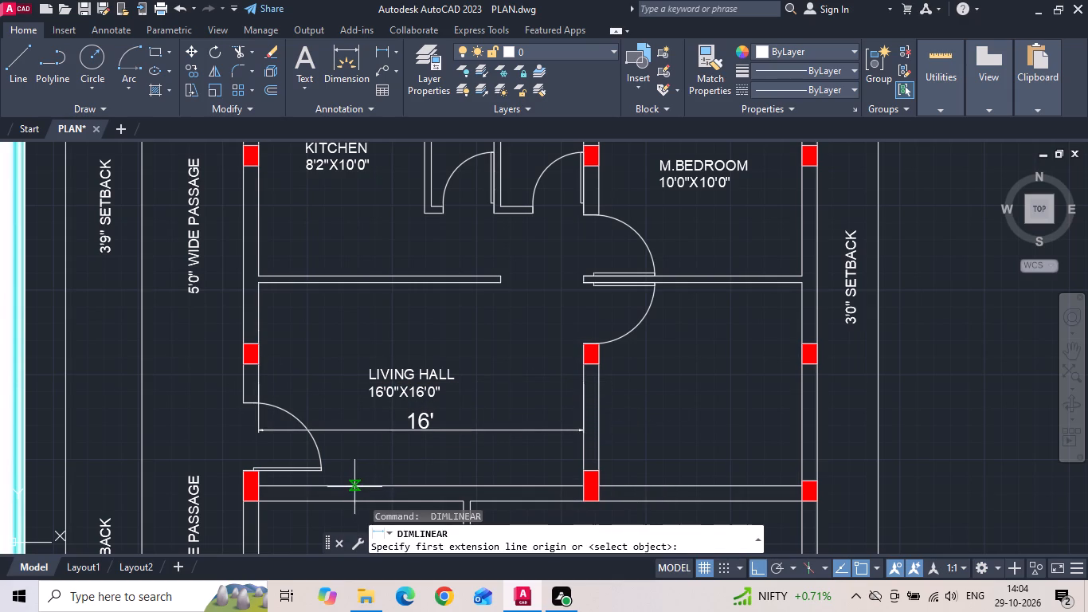
click(354, 486)
click(349, 285)
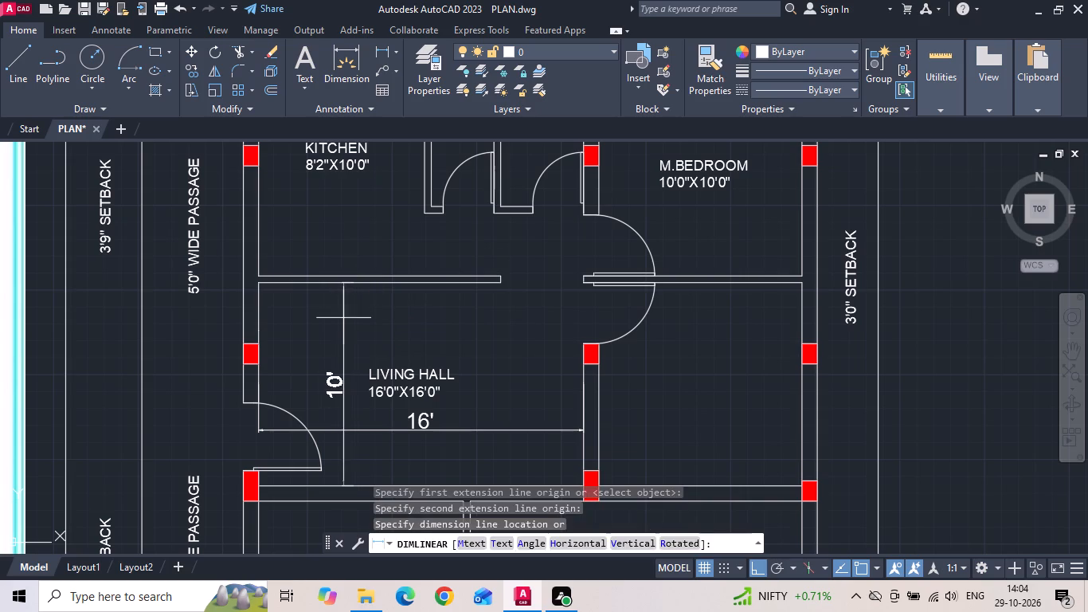
click(343, 318)
Change the size in the second plan's LIVING HALL label to 16'0"X10'0".
scroll(411, 401, up, 1)
double_click(425, 389)
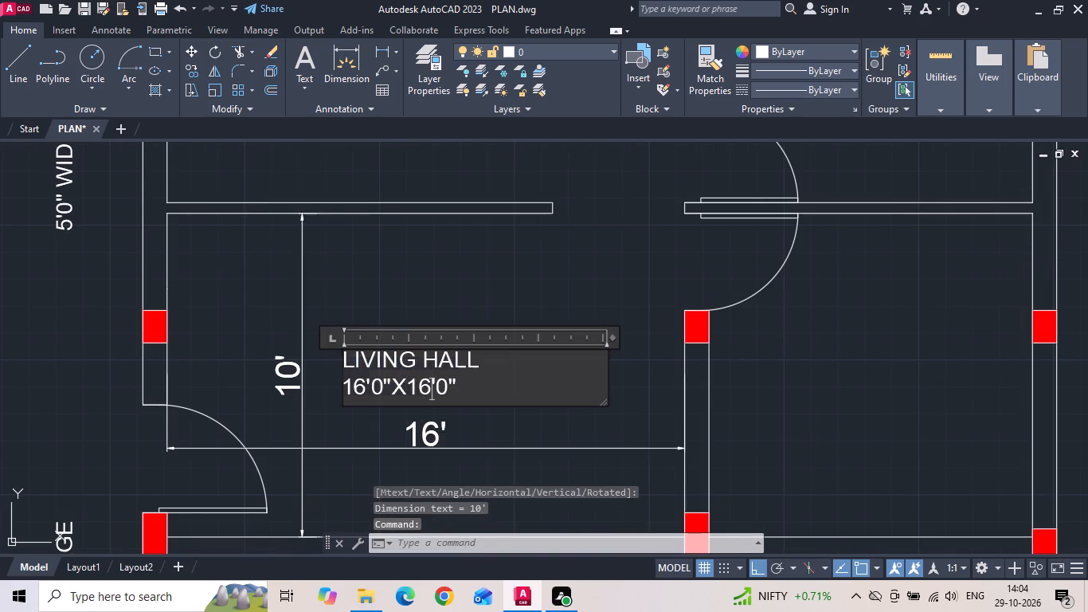
key(BackSpace)
key(0)
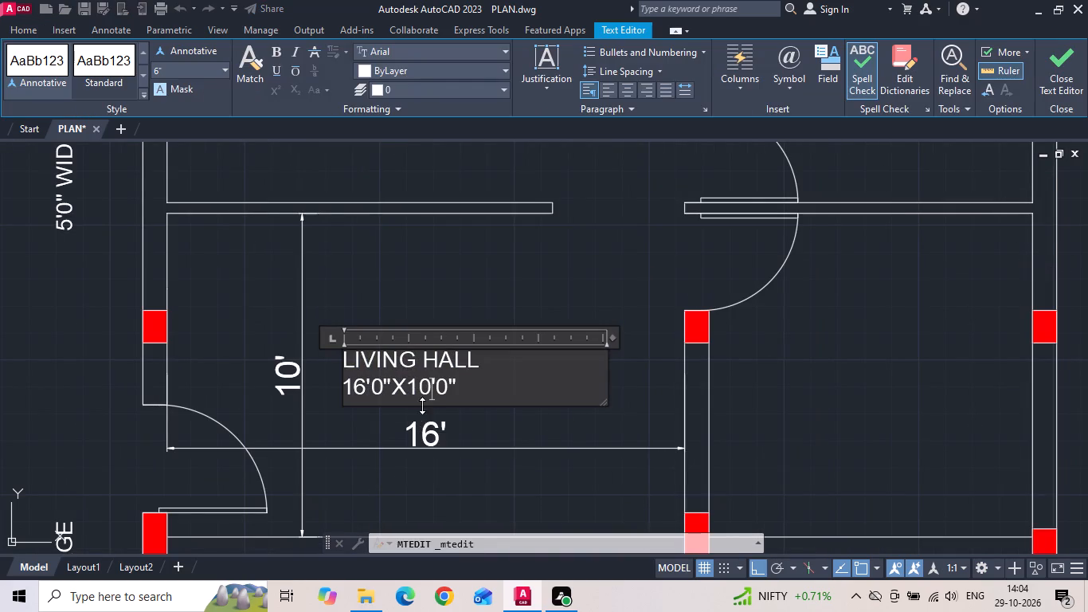
click(350, 441)
Delete the horizontal and vertical dimensions inside the second plan's living hall.
drag(343, 429, 339, 441)
click(296, 481)
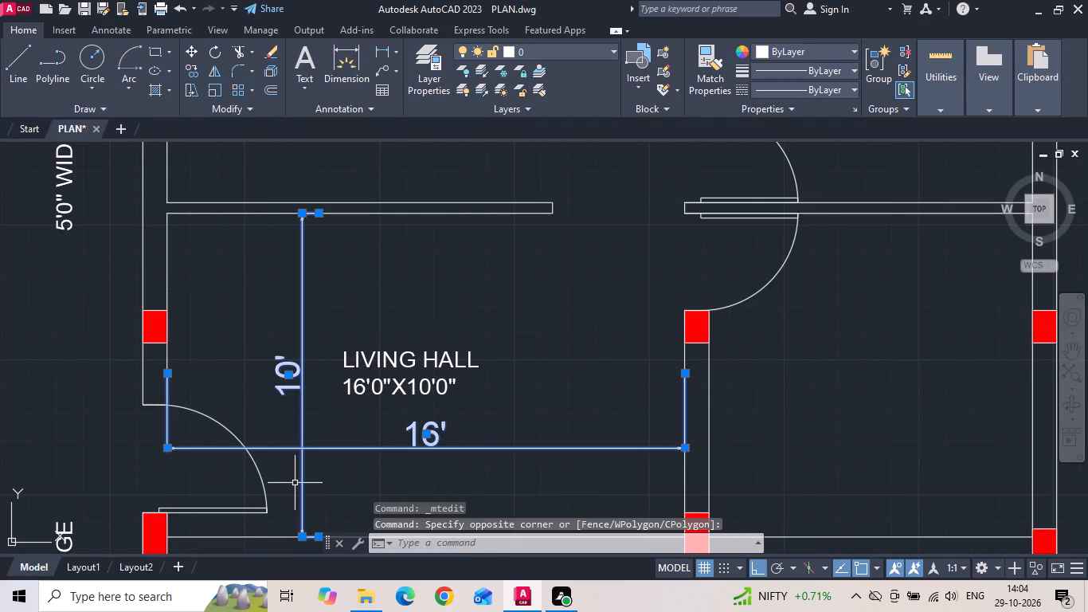
key(Delete)
Copy the second plan's M.BEDROOM label straight down into the bedroom beside the living hall.
scroll(377, 384, down, 1)
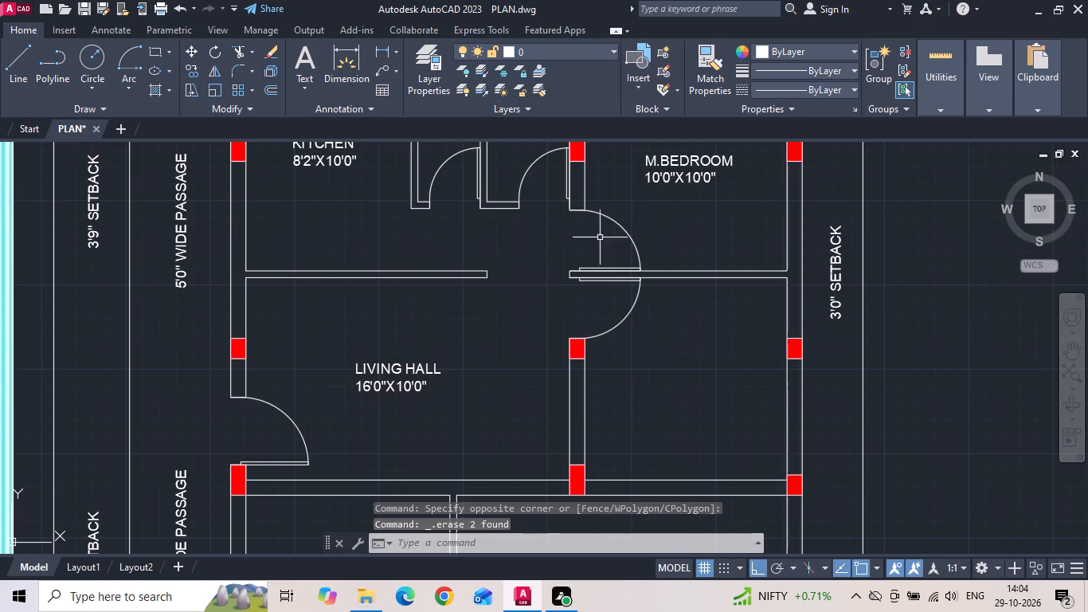
click(662, 177)
middle_drag(661, 192, 626, 366)
right_click(623, 359)
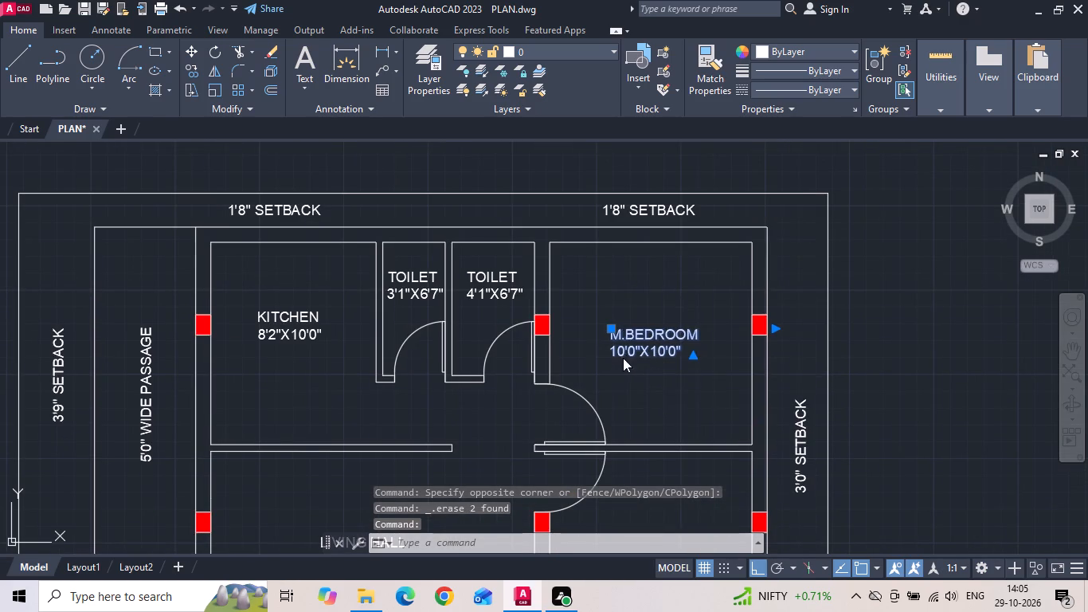
click(672, 304)
scroll(629, 281, down, 1)
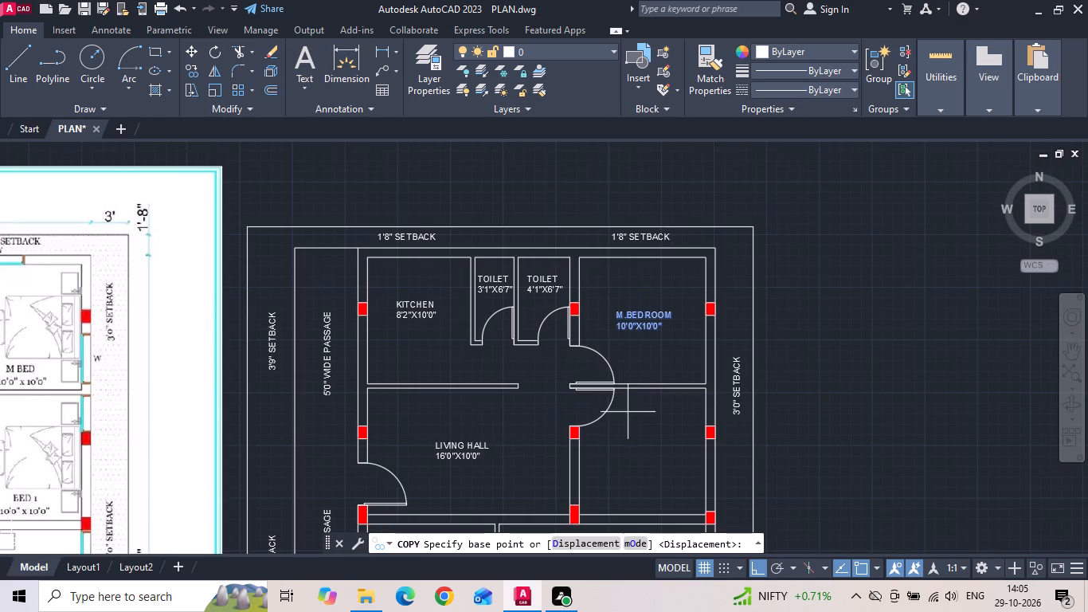
drag(645, 330, 647, 391)
scroll(629, 488, up, 2)
middle_drag(626, 466, 597, 390)
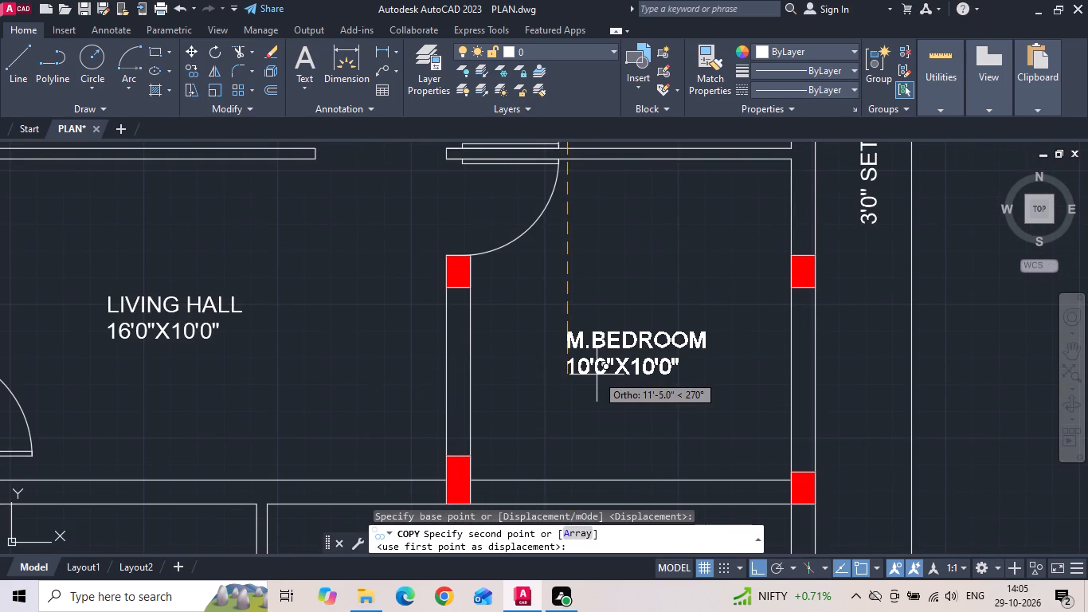
click(592, 350)
key(Escape)
Change the copied label's room name to BEDROOM in the room beside the living hall.
double_click(579, 320)
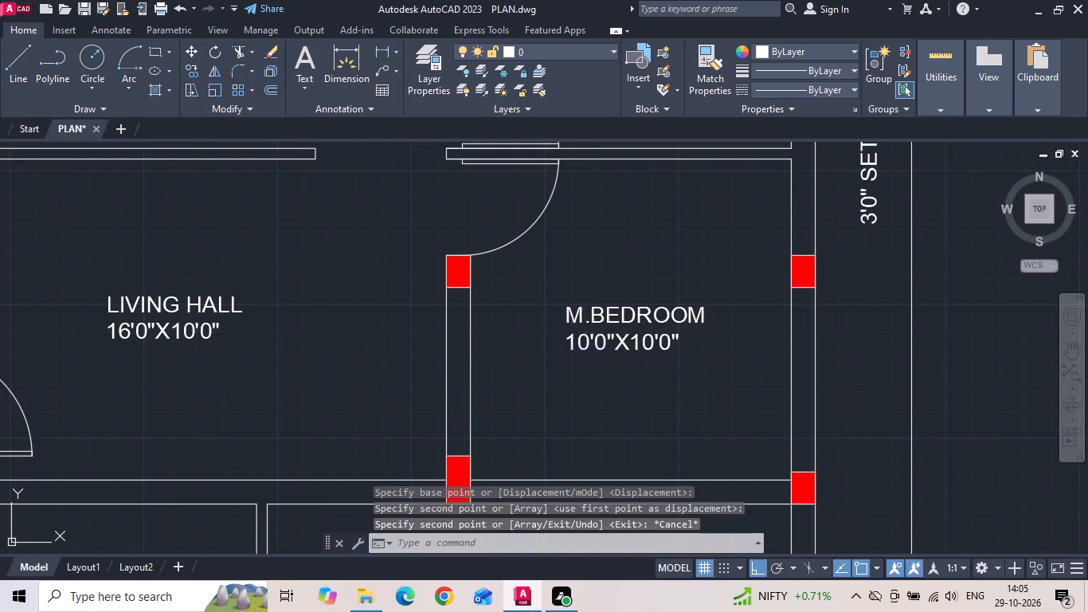
drag(597, 325, 527, 325)
key(Delete)
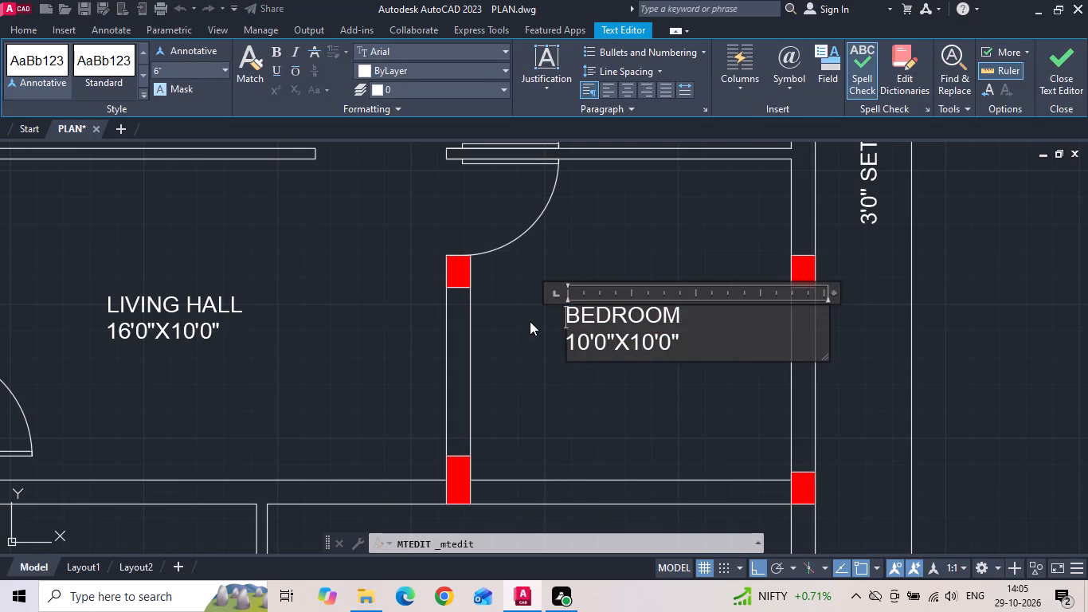
click(612, 259)
Save the PLAN drawing.
scroll(656, 304, down, 5)
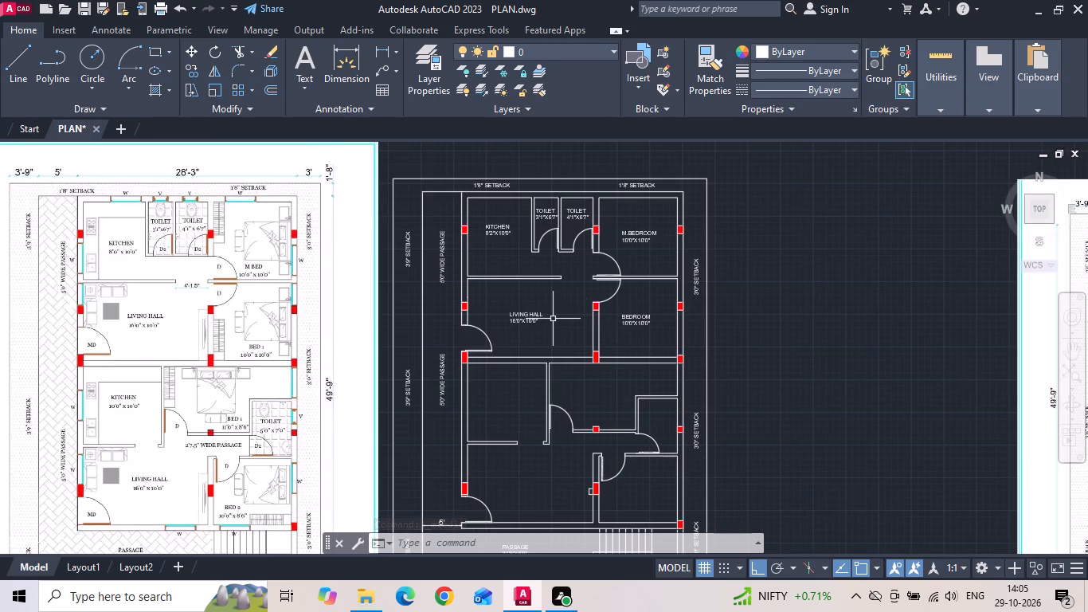
key(ctrl+s)
key(ctrl+s)
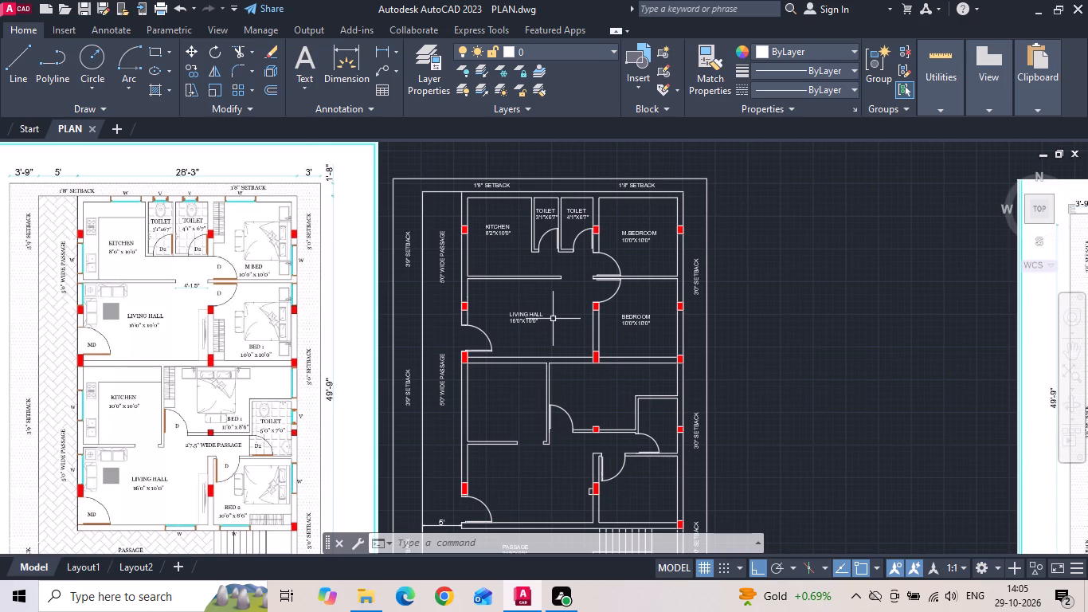
key(ctrl+s)
key(ctrl+s)
key(ctrl+s)
key(ctrl+s)
Copy the second plan's LIVING HALL label straight down into the lower unit's living hall above the PASSAGE label.
click(530, 323)
right_click(529, 322)
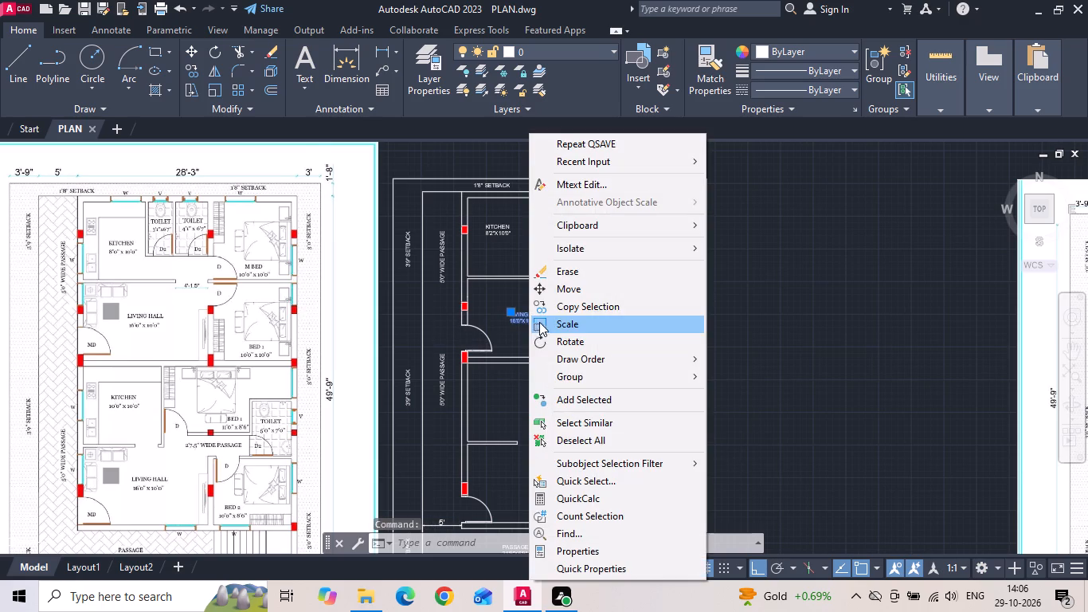
click(556, 312)
drag(538, 327, 531, 346)
middle_drag(474, 461, 491, 351)
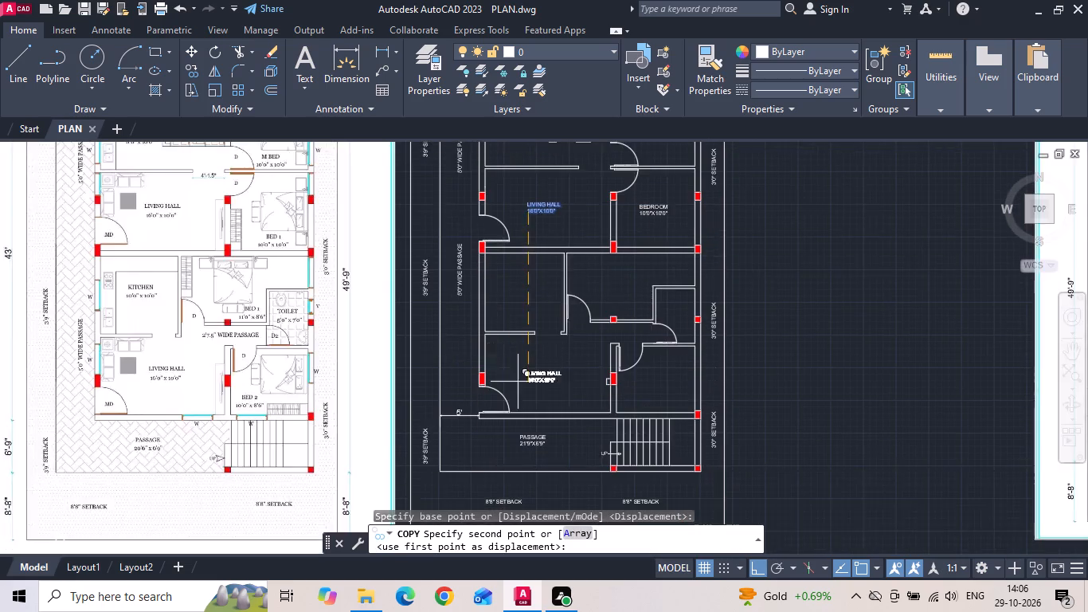
scroll(542, 402, up, 1)
click(544, 374)
key(Escape)
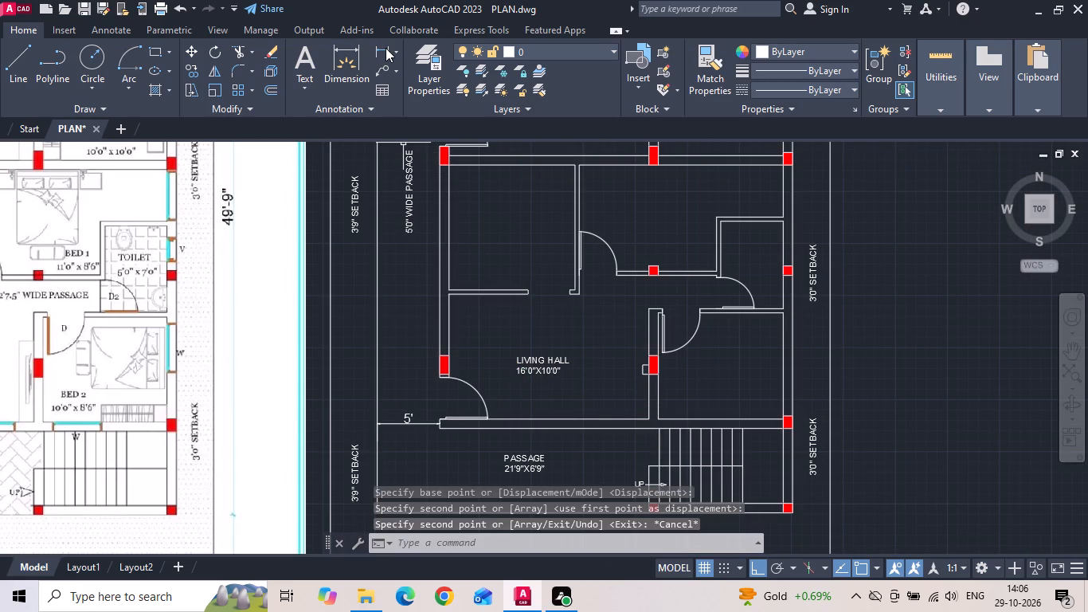
Check the lower living hall's width and depth between its inner wall faces using linear dimension previews without placing them.
click(382, 51)
click(448, 329)
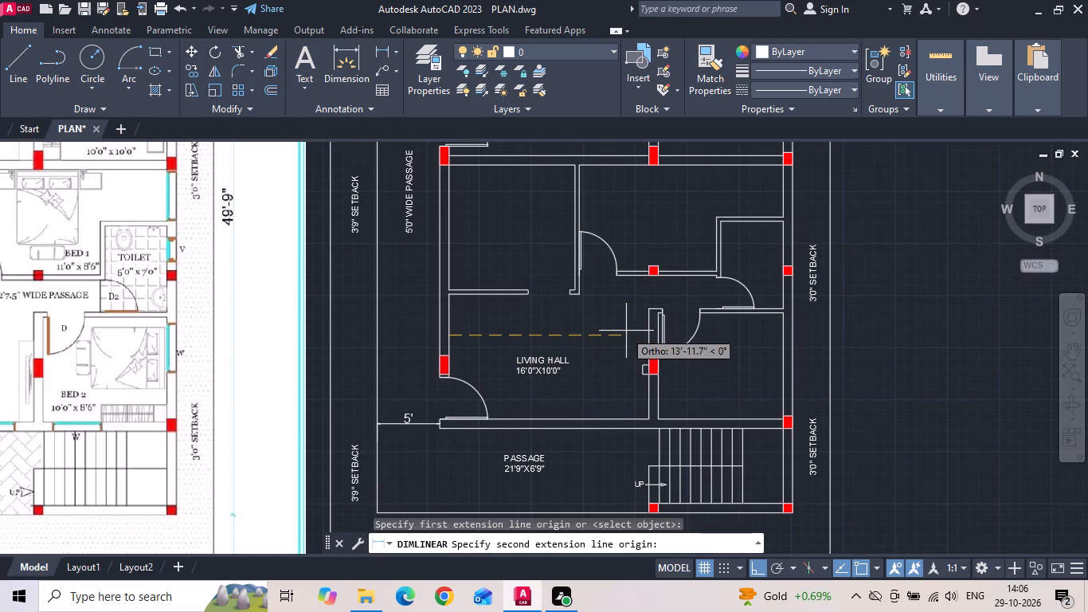
click(650, 334)
key(space)
key(space)
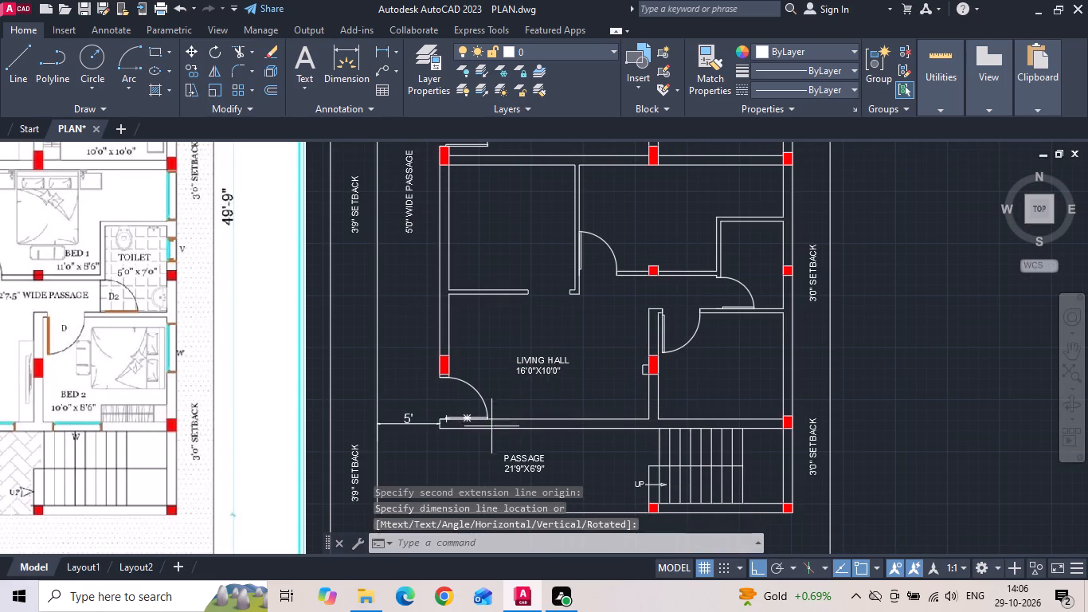
click(503, 417)
click(498, 296)
key(Escape)
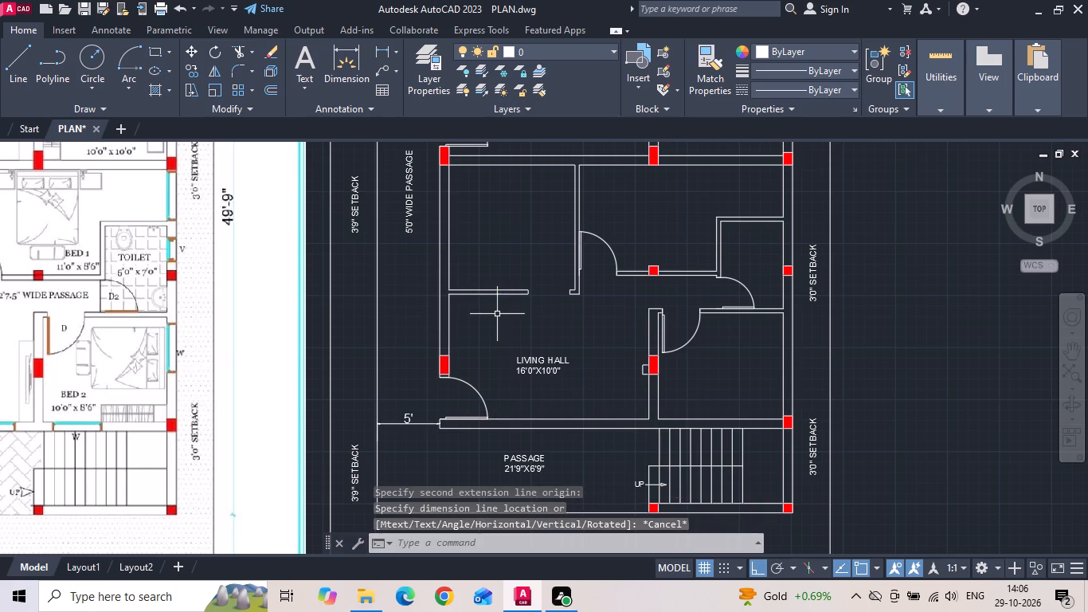
Copy the second plan's KITCHEN label about 21'-6" straight down into the lower unit's kitchen.
scroll(510, 335, down, 1)
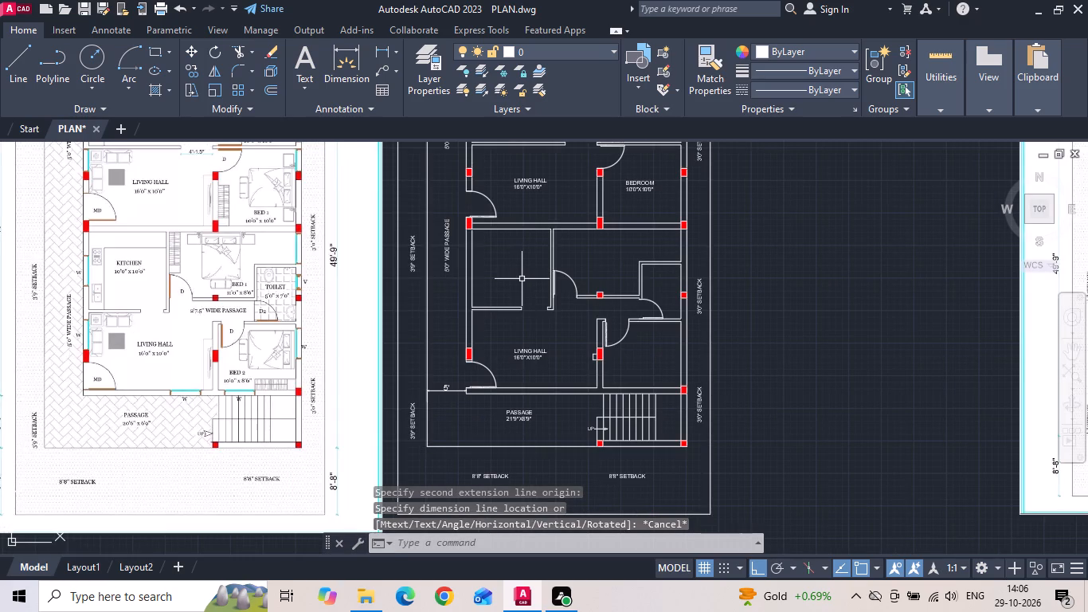
scroll(534, 331, down, 1)
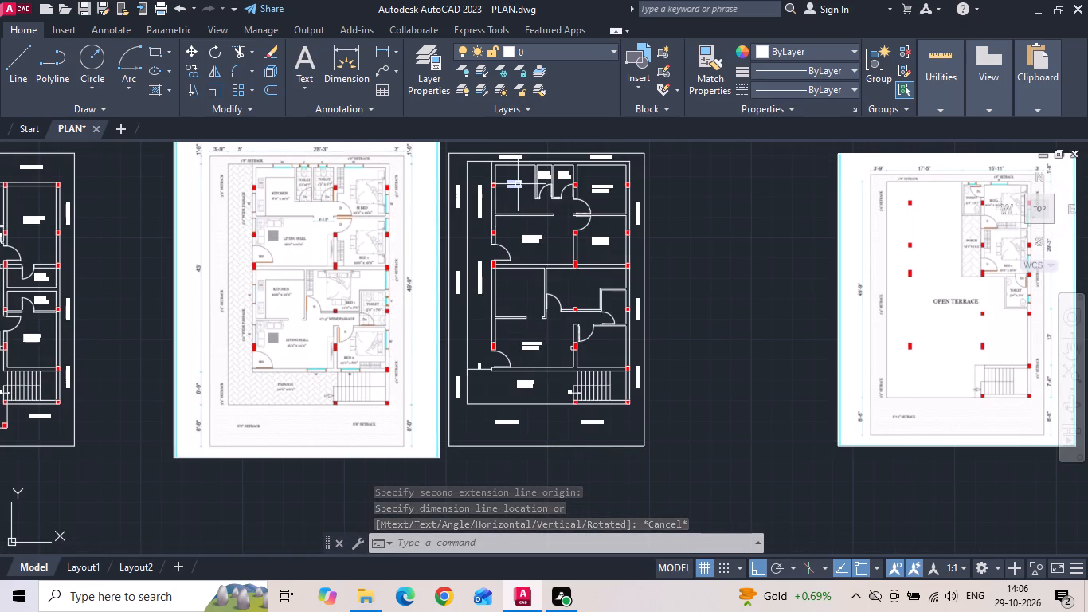
click(518, 184)
right_click(518, 184)
click(551, 301)
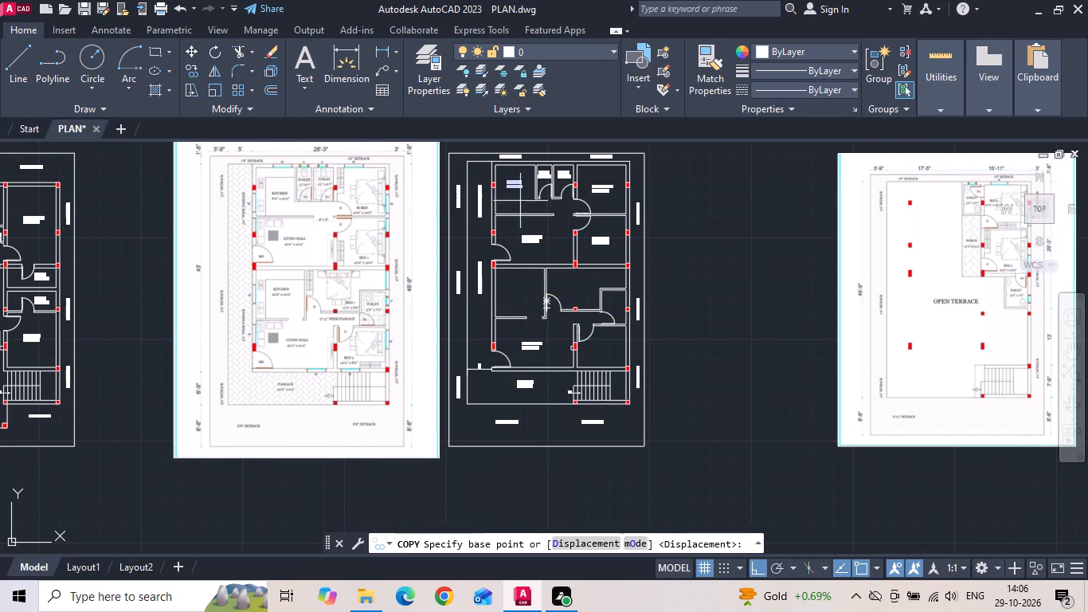
drag(512, 178, 516, 194)
scroll(523, 297, up, 3)
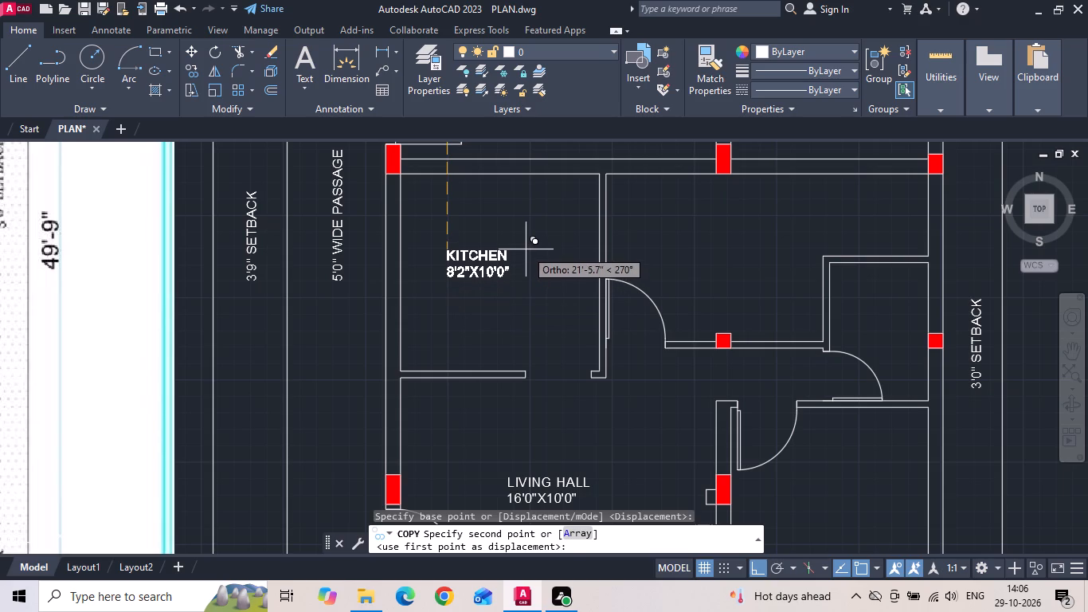
click(526, 249)
key(Escape)
Move the copied KITCHEN label slightly sideways toward the middle of the lower kitchen.
click(478, 266)
right_click(477, 266)
click(509, 284)
click(479, 339)
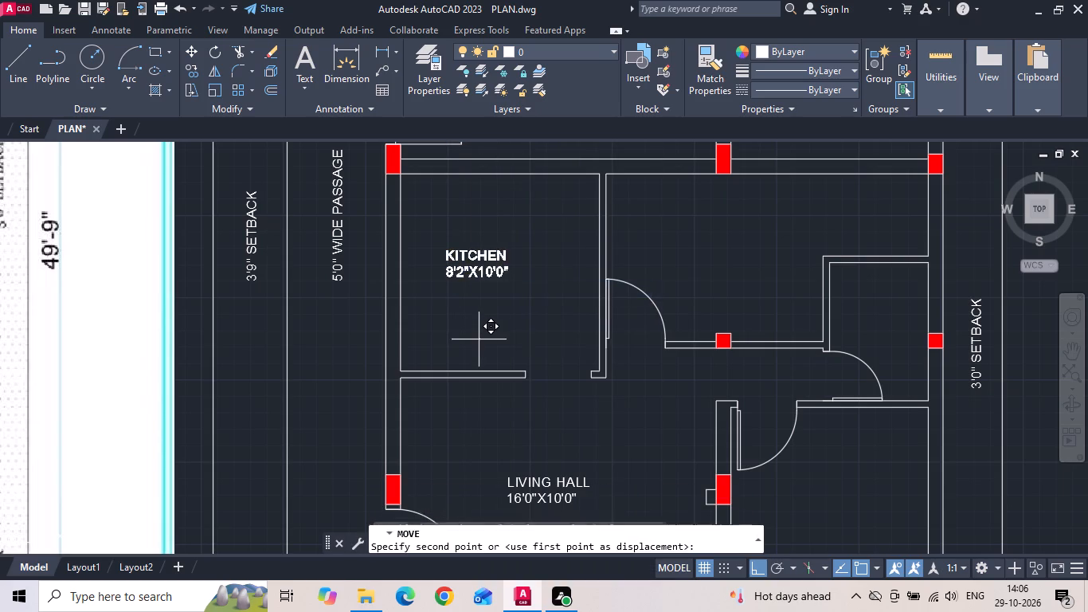
click(499, 342)
Check the lower kitchen's vertical size between its wall faces using a linear dimension preview without placing it.
click(379, 53)
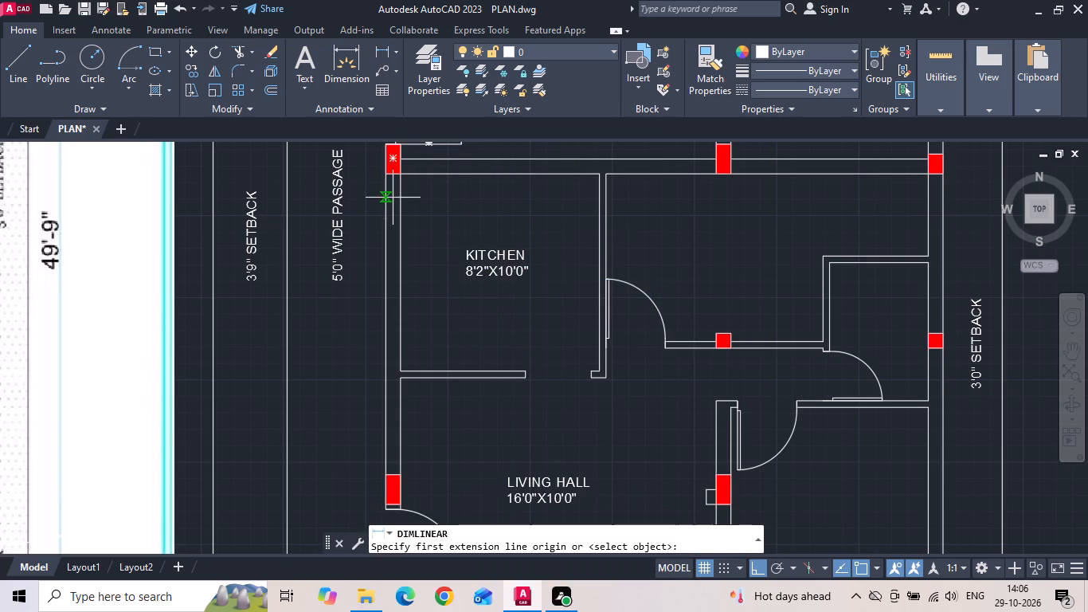
drag(418, 175, 419, 197)
click(420, 375)
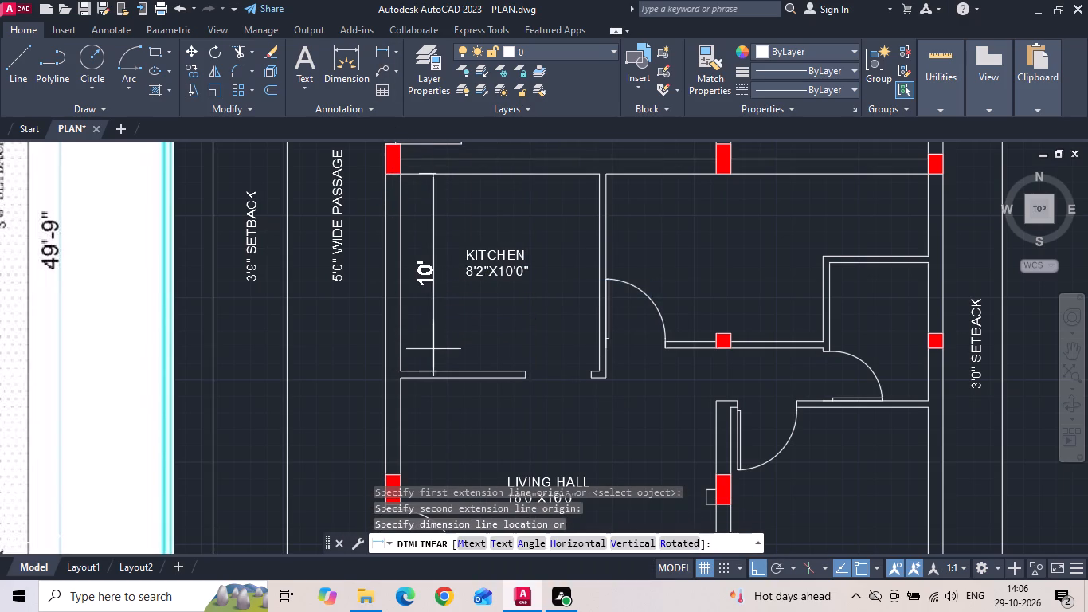
key(space)
Dimension the lower kitchen horizontally between its inner wall faces, placing the dimension below the room label.
key(space)
click(396, 322)
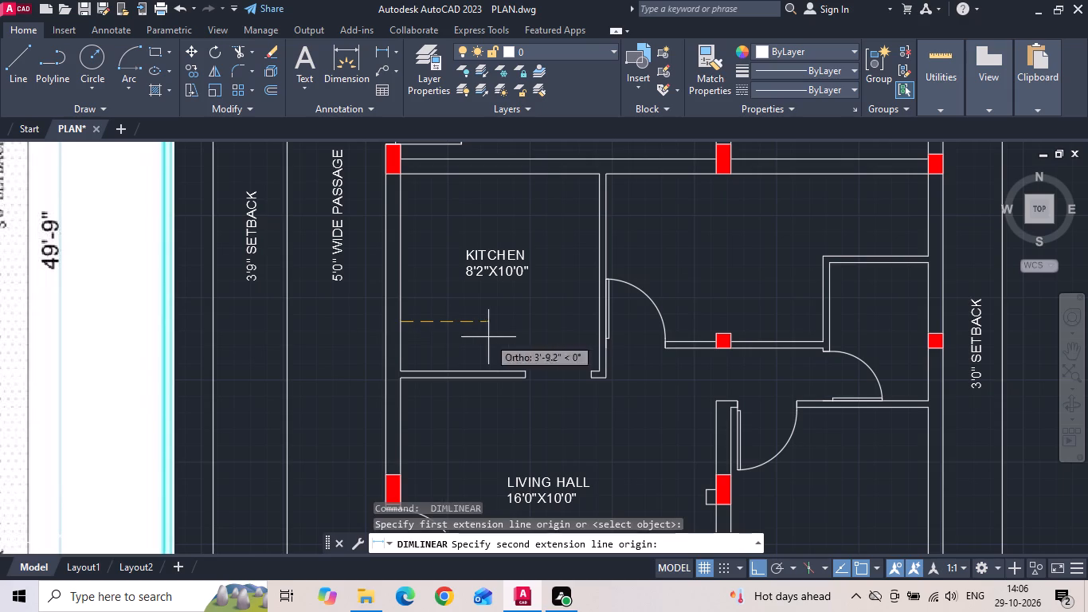
click(597, 325)
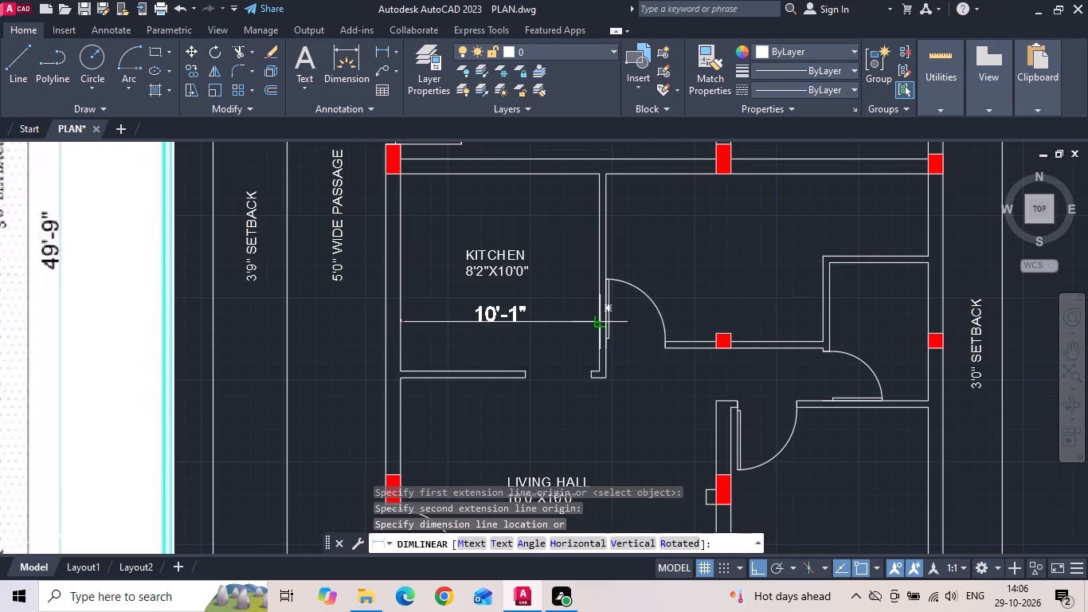
click(587, 324)
Dimension the lower unit's upper bedroom horizontally from the kitchen partition to the toilet wall, placing the dimension in the room's upper part.
scroll(567, 351, down, 2)
scroll(192, 354, up, 1)
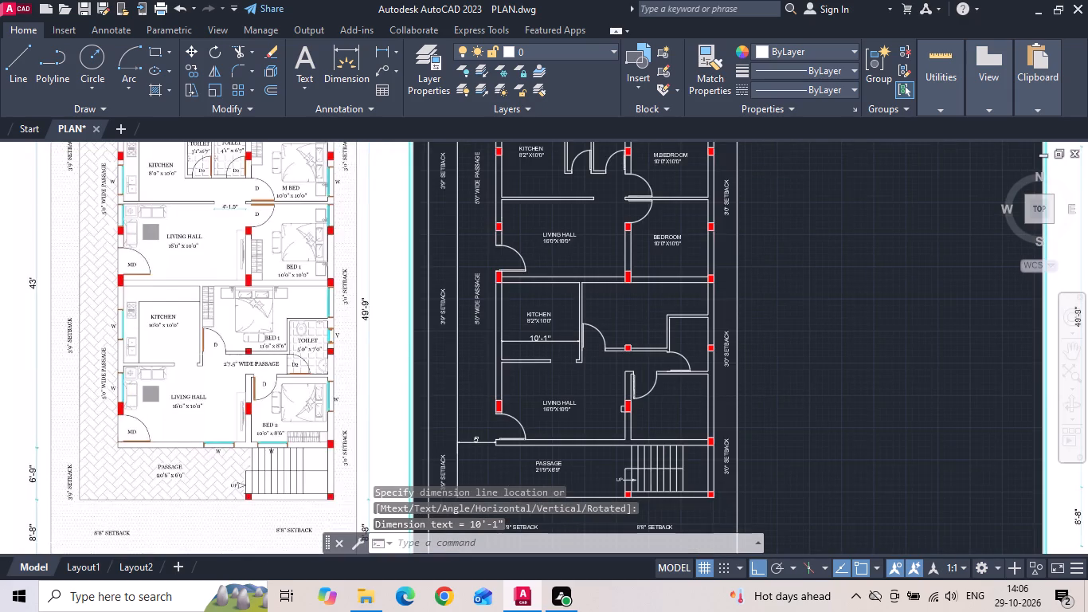
scroll(191, 352, down, 1)
scroll(588, 328, up, 2)
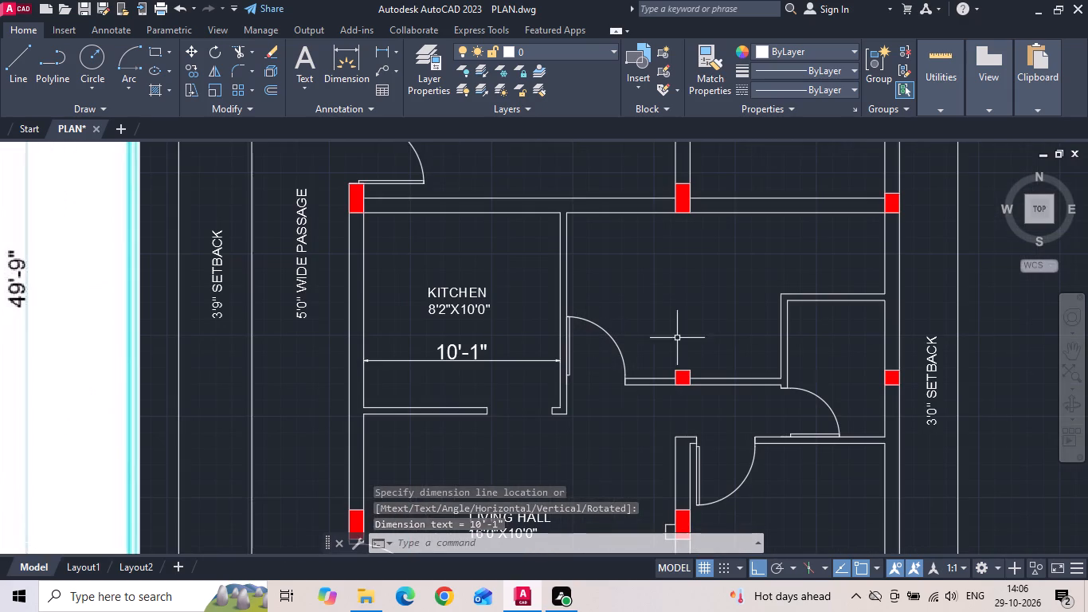
key(space)
click(781, 321)
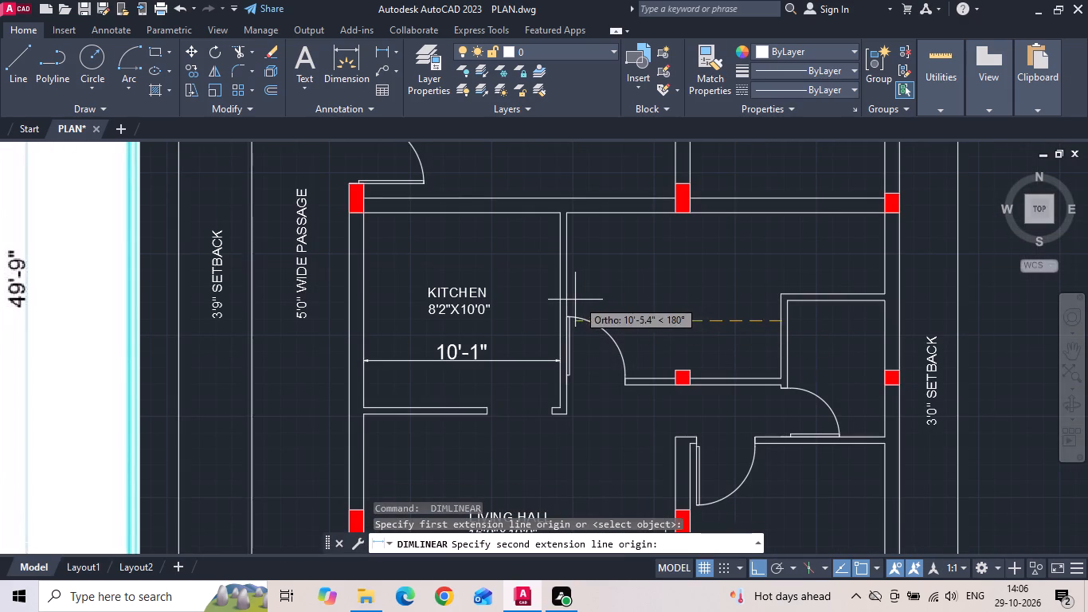
click(573, 299)
click(586, 286)
Dimension the lower unit's toilet horizontally between its inner wall faces, placing the dimension inside the room.
scroll(780, 304, down, 1)
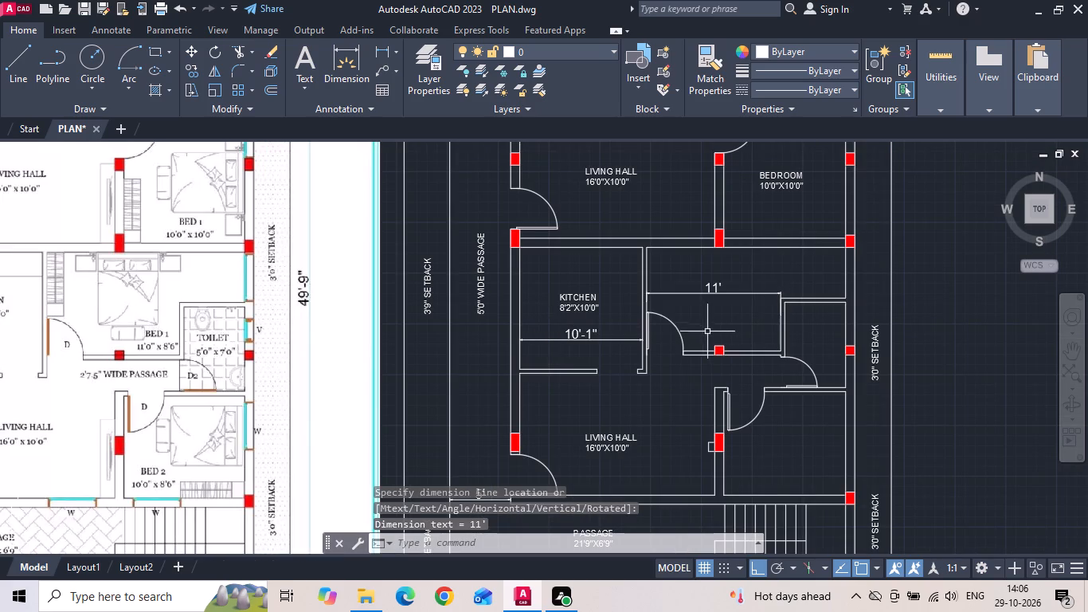
scroll(660, 342, up, 2)
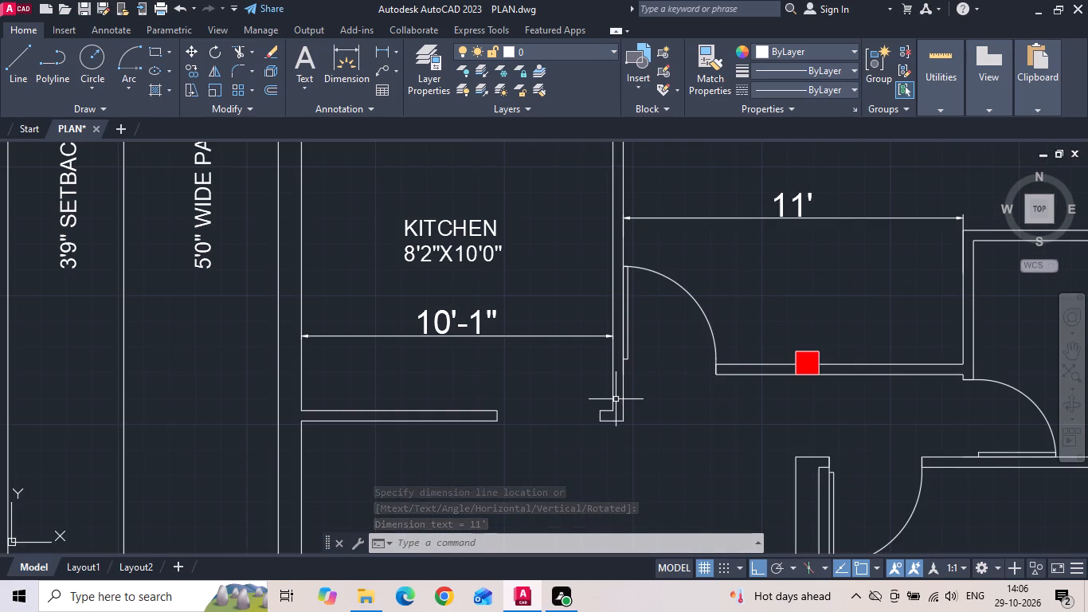
scroll(618, 399, up, 1)
scroll(602, 400, down, 3)
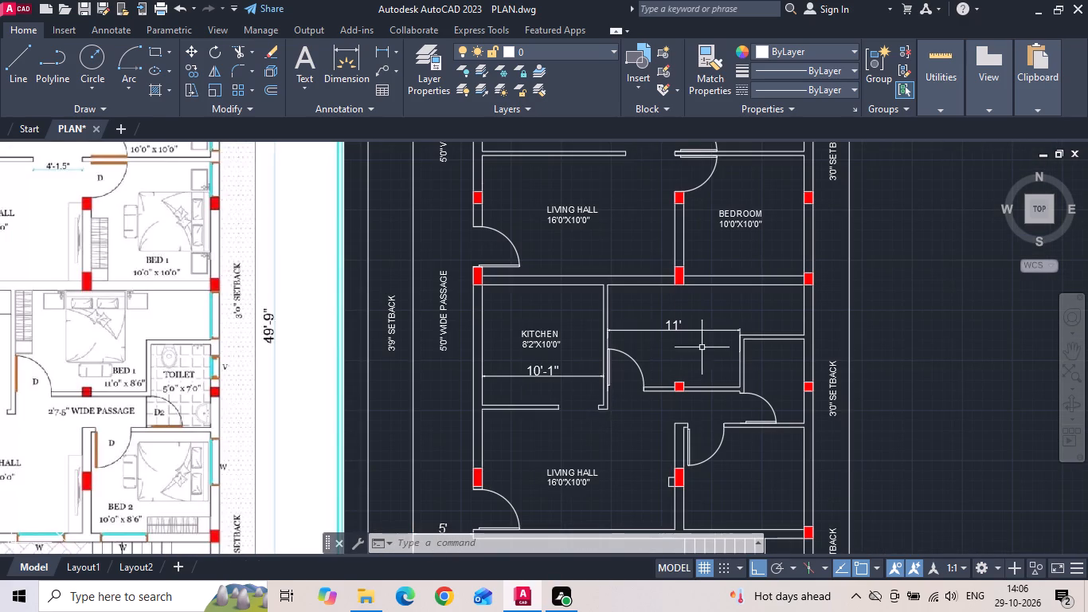
scroll(768, 331, up, 3)
scroll(608, 295, down, 2)
key(space)
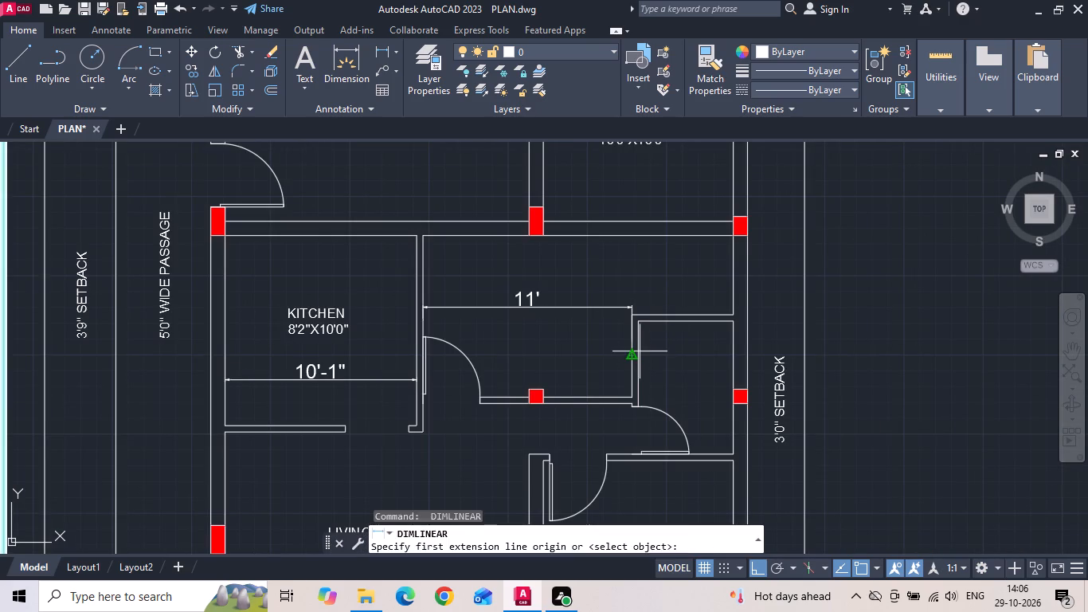
click(640, 352)
key(Escape)
key(space)
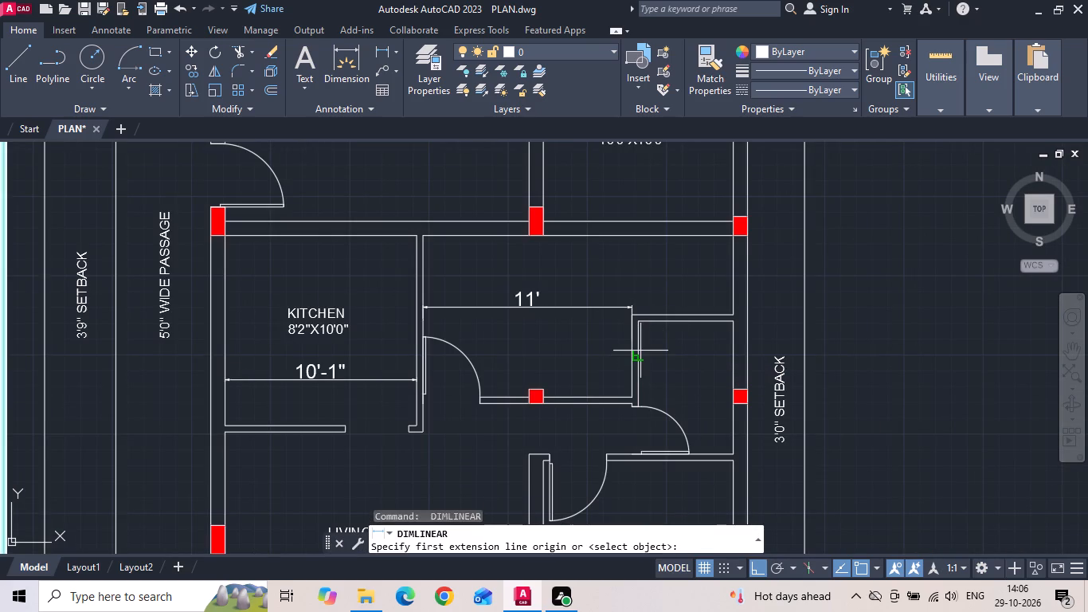
click(640, 351)
scroll(699, 347, up, 1)
click(756, 358)
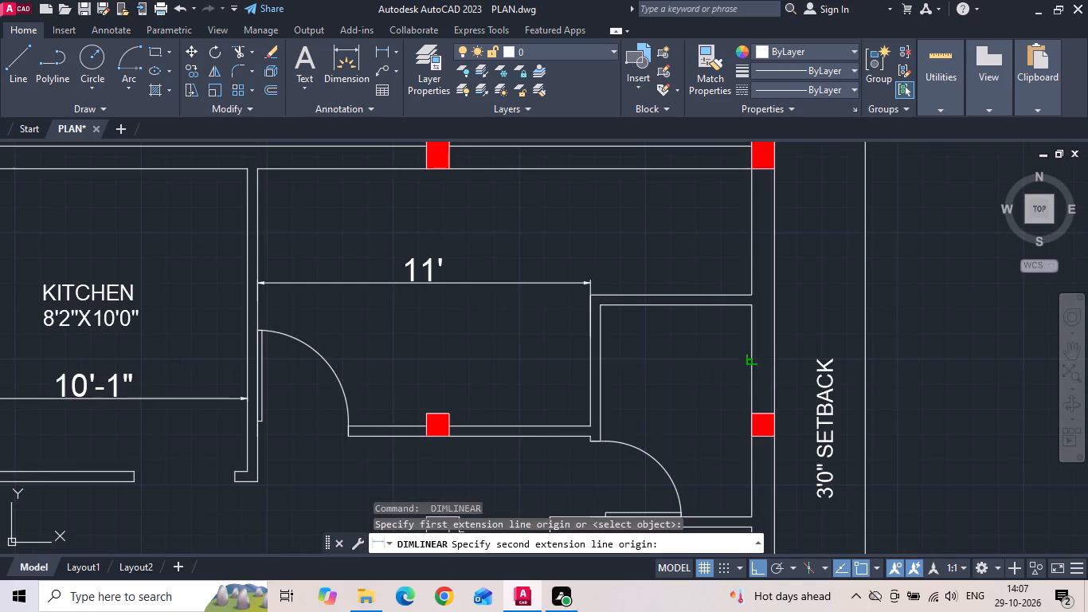
click(720, 377)
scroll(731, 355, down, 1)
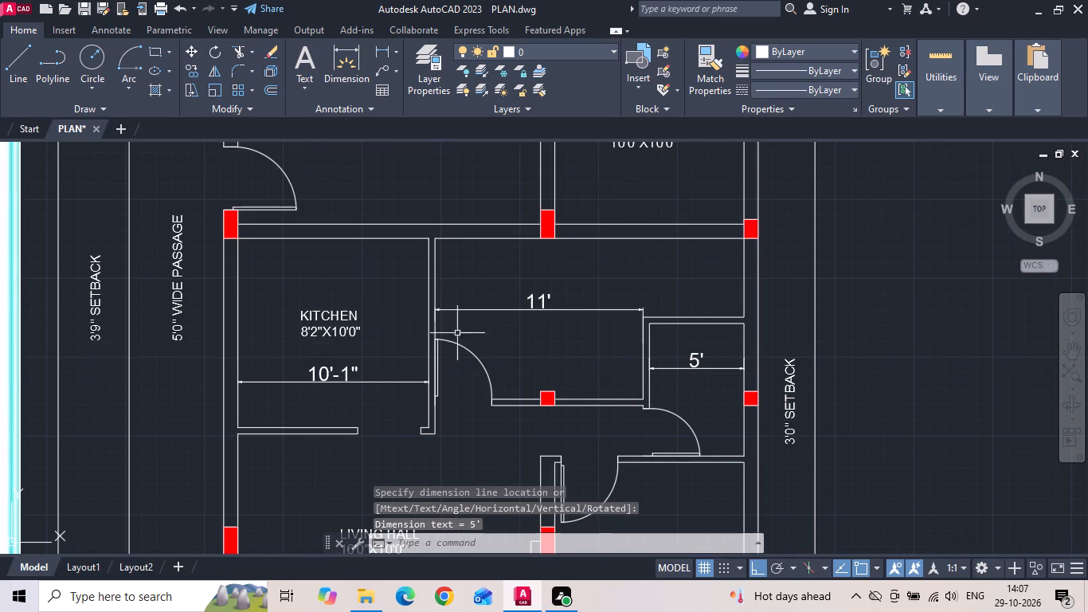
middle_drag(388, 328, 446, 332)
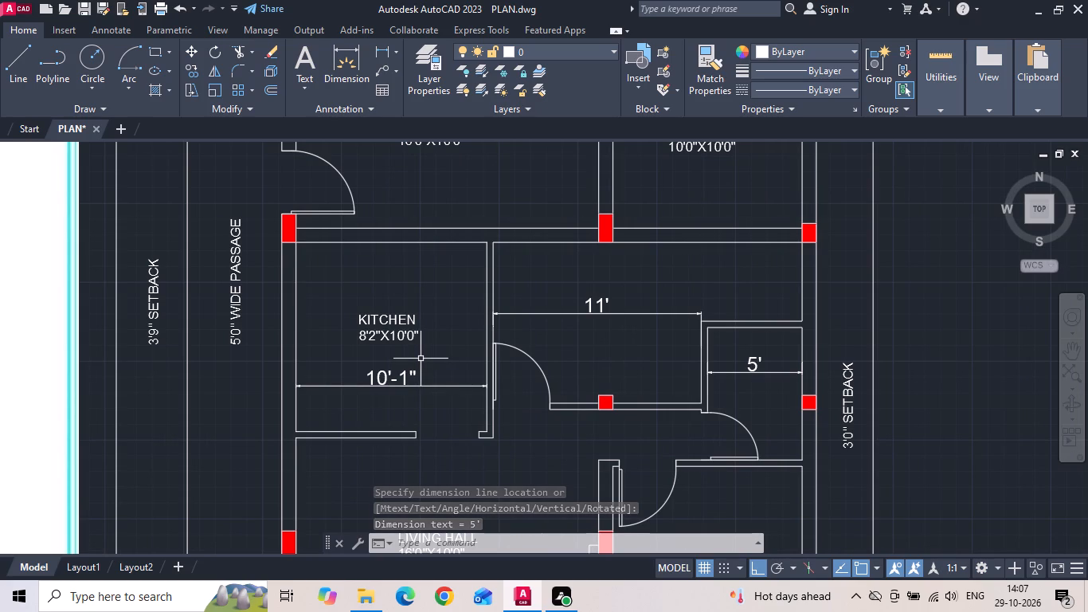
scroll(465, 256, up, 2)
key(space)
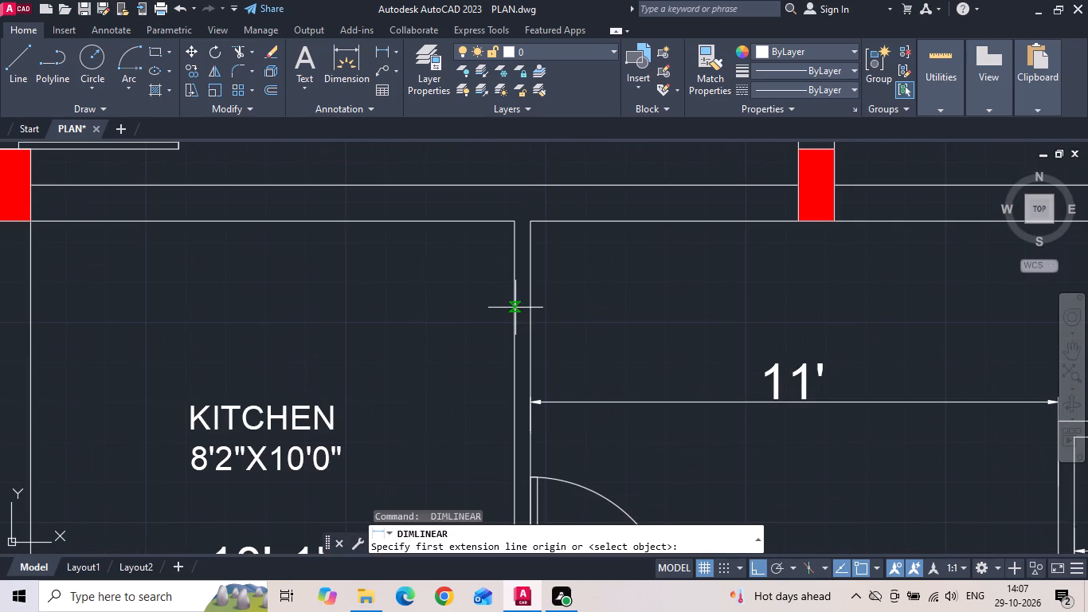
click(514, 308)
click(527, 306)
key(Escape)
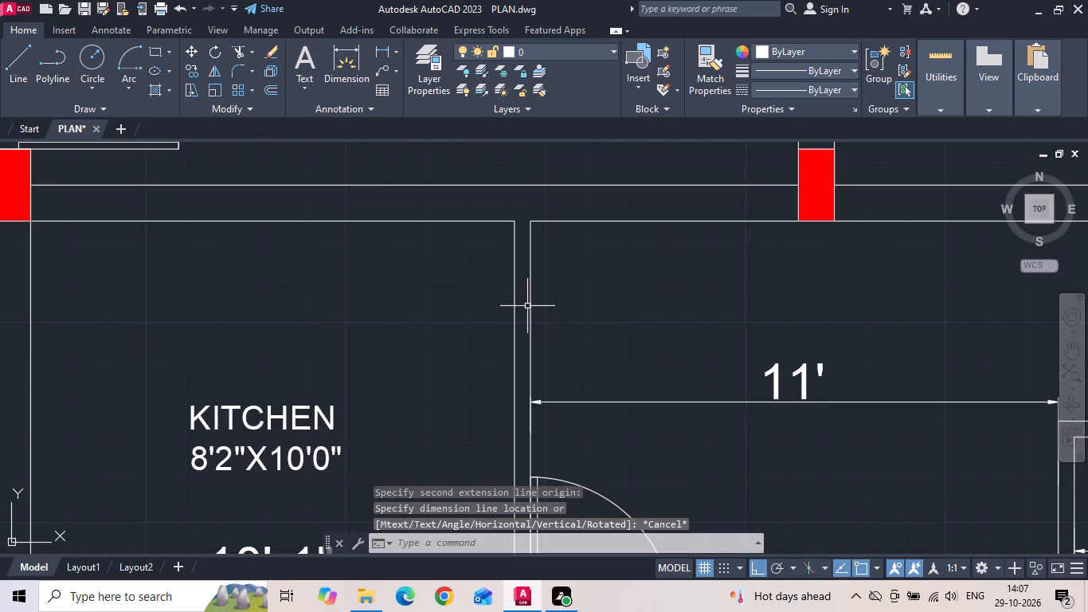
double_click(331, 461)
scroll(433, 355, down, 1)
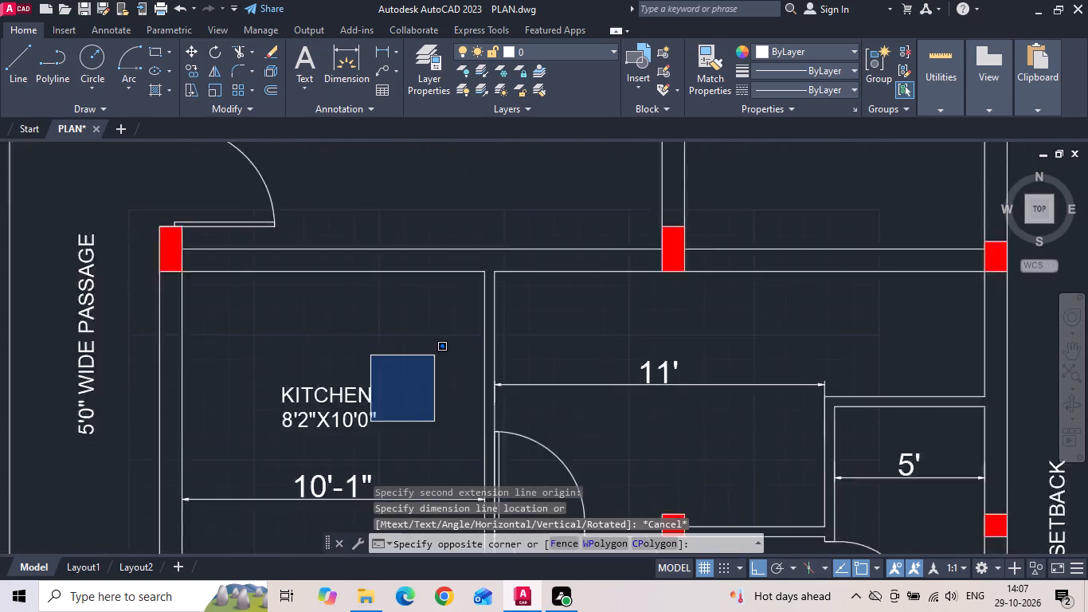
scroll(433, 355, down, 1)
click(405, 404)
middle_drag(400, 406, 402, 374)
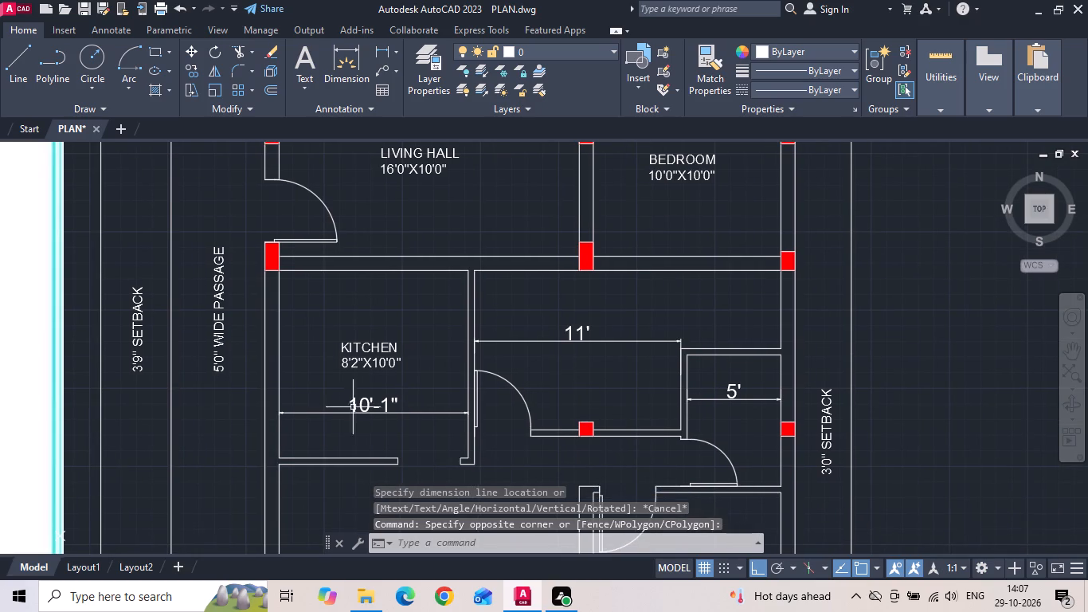
Dimension the lower kitchen vertically between its inner wall faces, placing the dimension beside the KITCHEN label.
key(space)
click(323, 452)
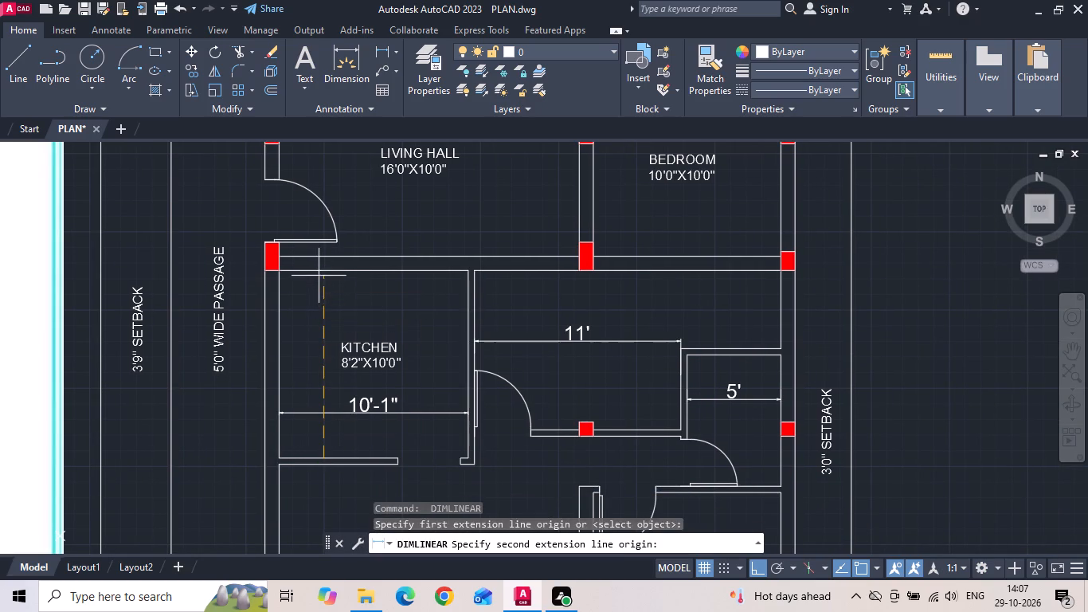
click(319, 275)
click(307, 316)
Edit the size line of the lower unit's KITCHEN label to read 10'1"X10'0".
scroll(374, 374, up, 1)
double_click(390, 358)
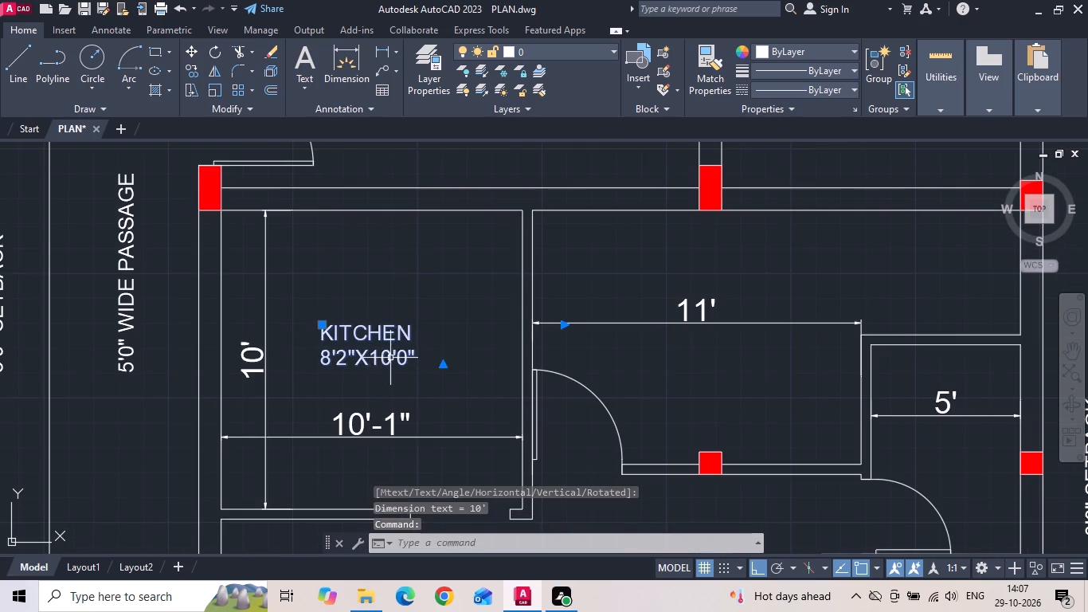
click(405, 363)
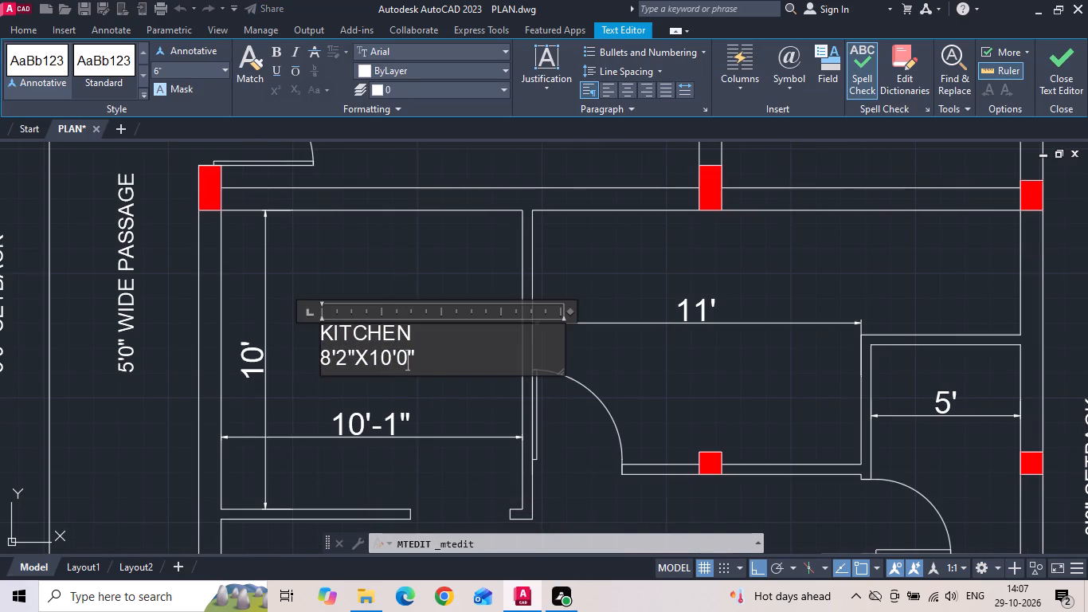
click(345, 361)
key(BackSpace)
key(1)
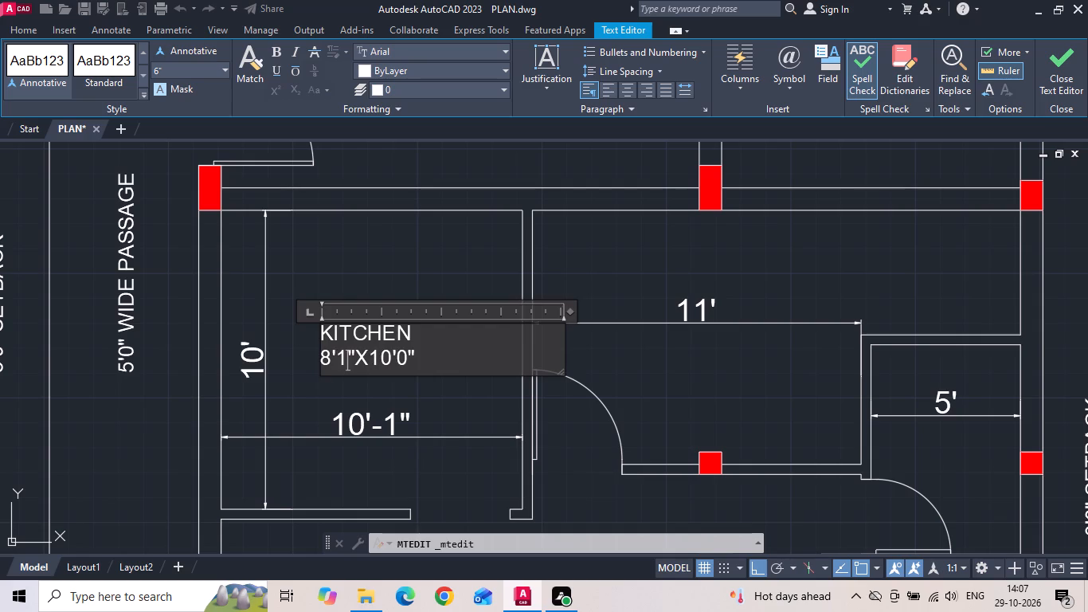
click(333, 363)
key(BackSpace)
key(1)
key(0)
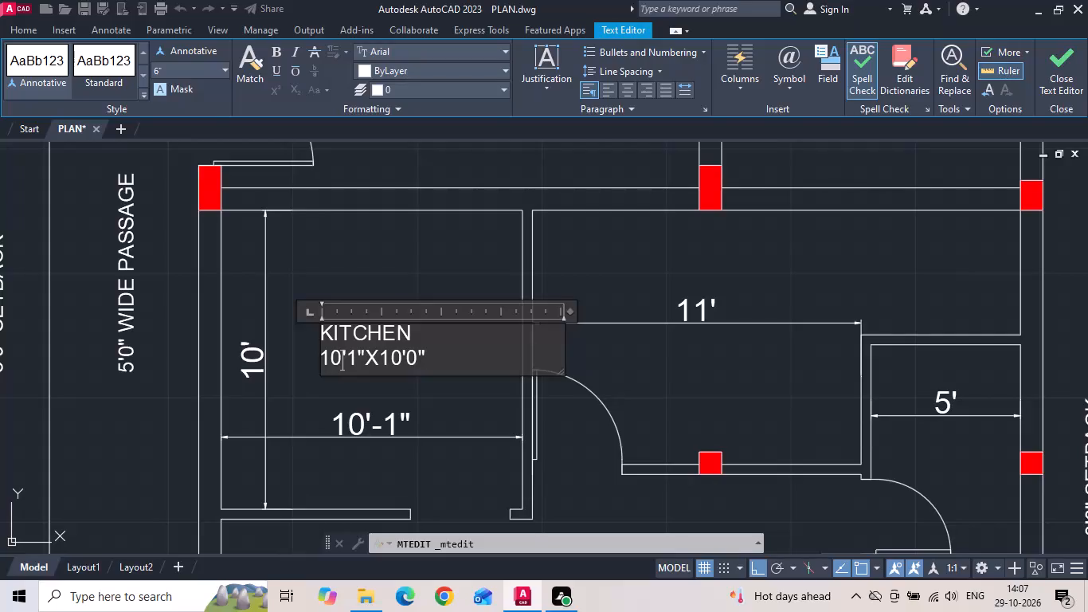
click(294, 394)
Delete the horizontal and vertical dimensions inside the lower kitchen.
click(280, 426)
click(256, 454)
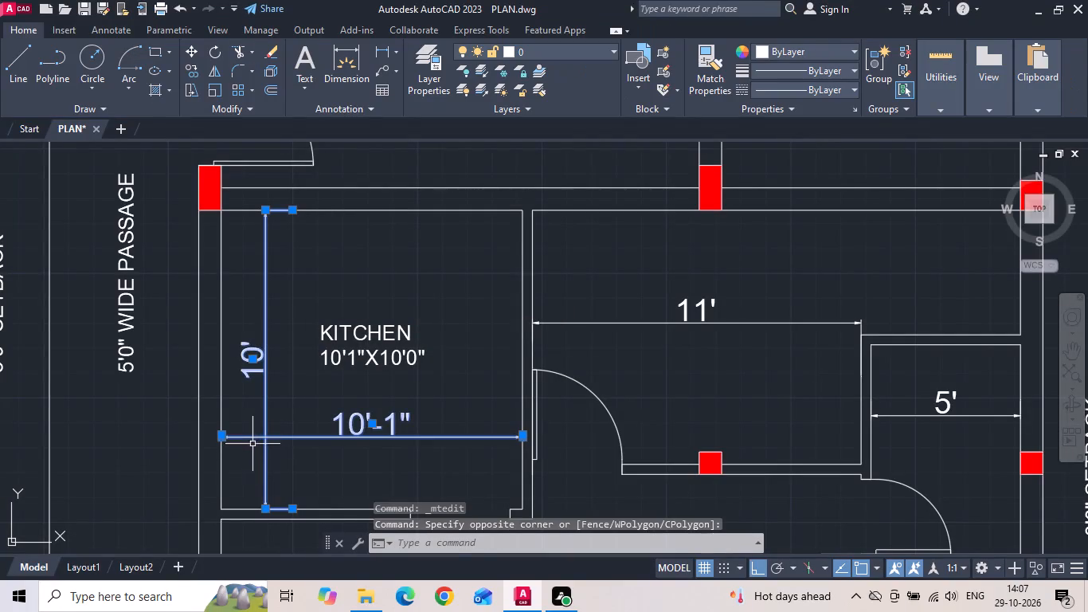
key(Delete)
Copy the upper unit's BEDROOM label straight down into both bedrooms of the lower unit.
scroll(345, 281, down, 2)
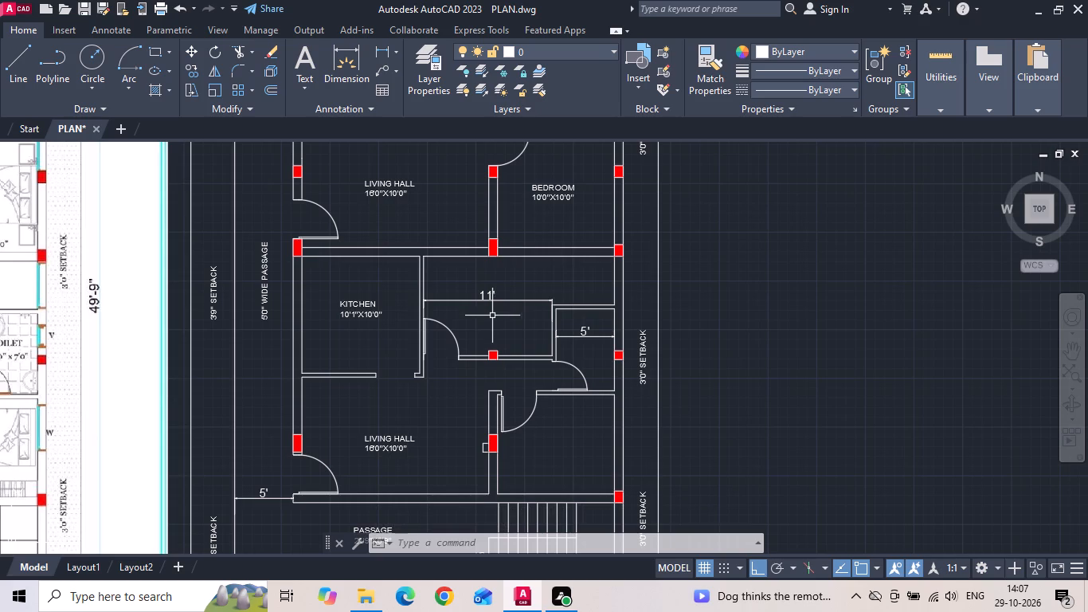
scroll(556, 195, down, 1)
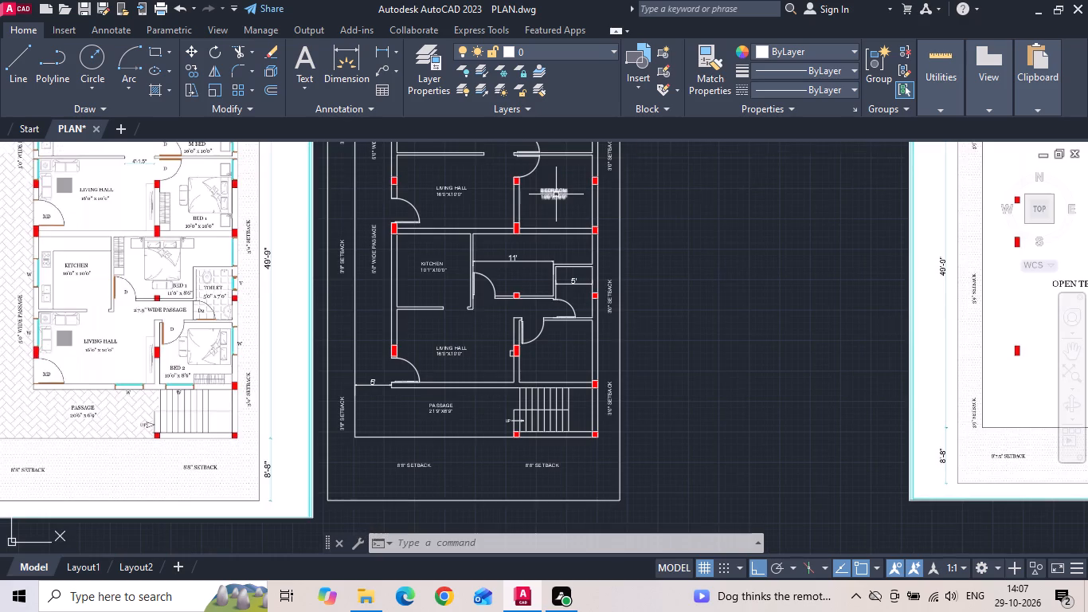
click(556, 194)
right_click(556, 194)
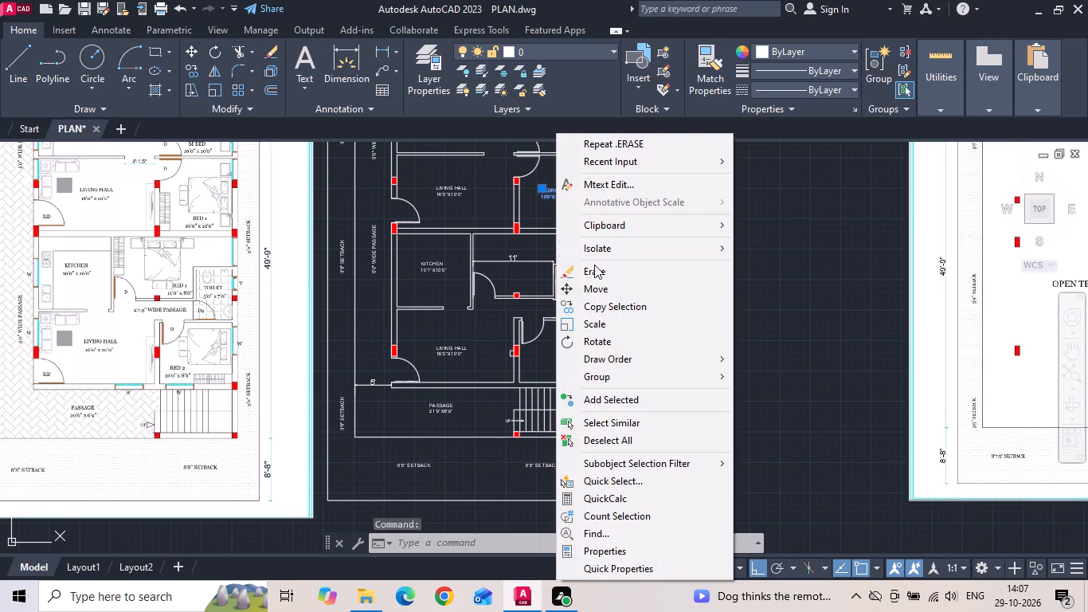
click(606, 310)
click(568, 193)
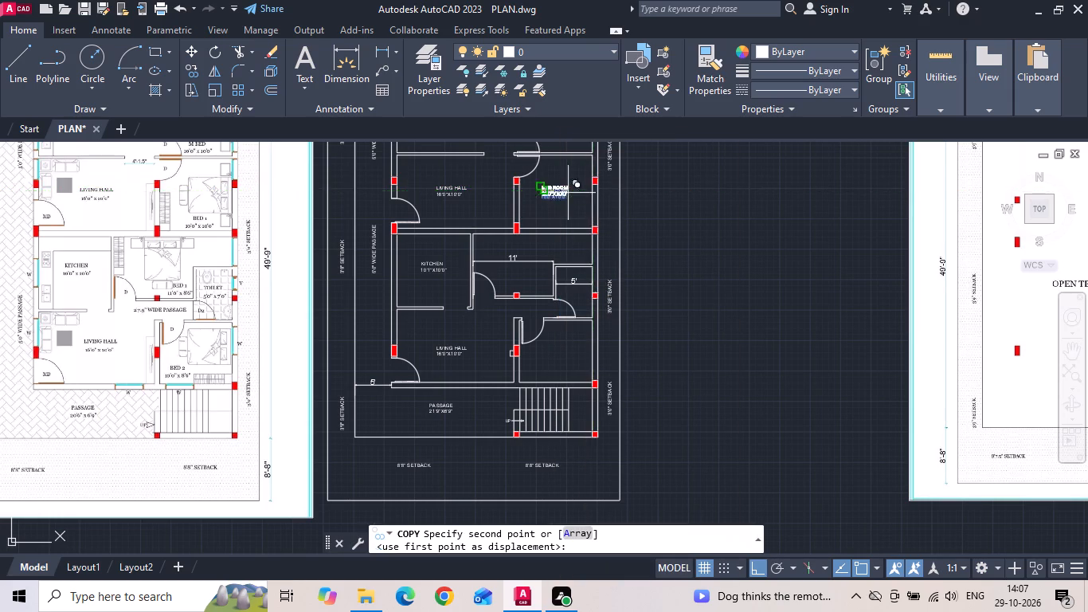
scroll(573, 390, up, 2)
click(552, 295)
middle_drag(553, 295, 554, 446)
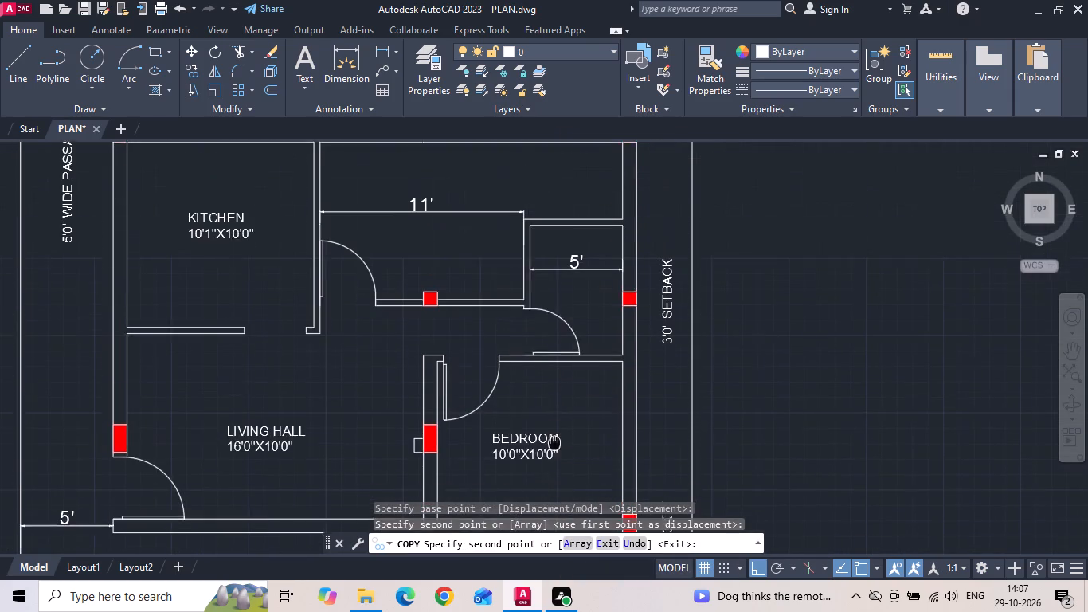
middle_drag(554, 446, 554, 456)
click(479, 197)
key(Escape)
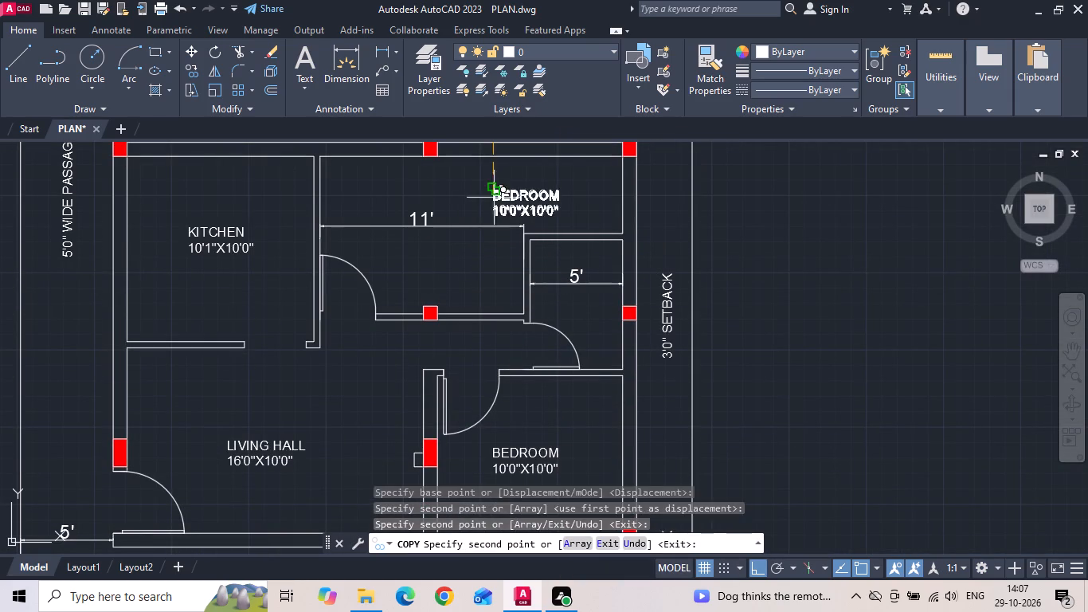
Move the copied BEDROOM label in the lower unit's upper bedroom sideways and down to sit below the 11' dimension.
click(531, 198)
right_click(532, 198)
click(580, 289)
drag(827, 243, 811, 246)
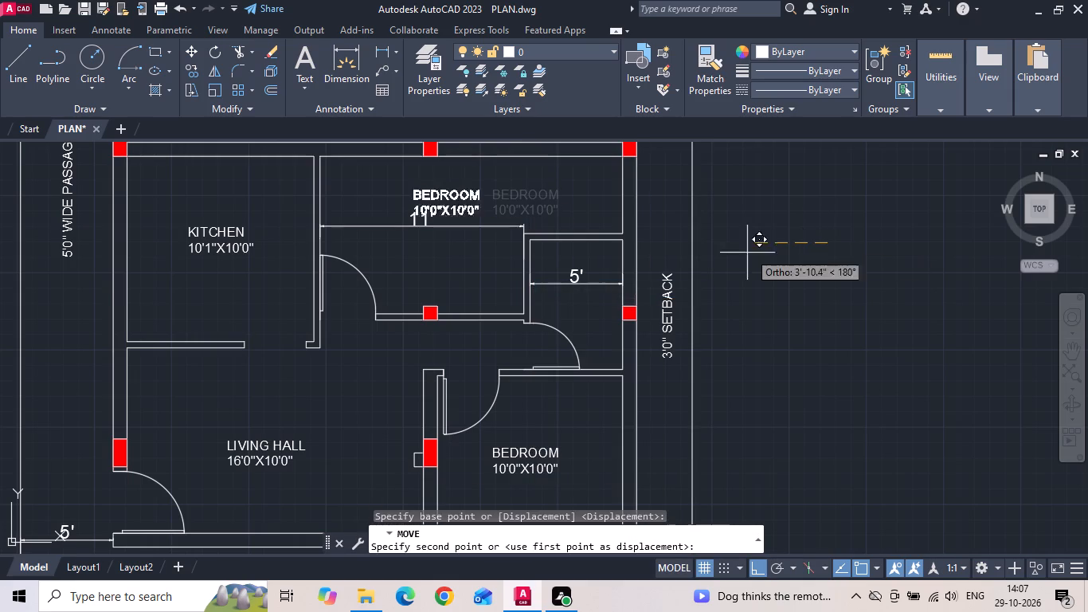
click(738, 244)
click(426, 188)
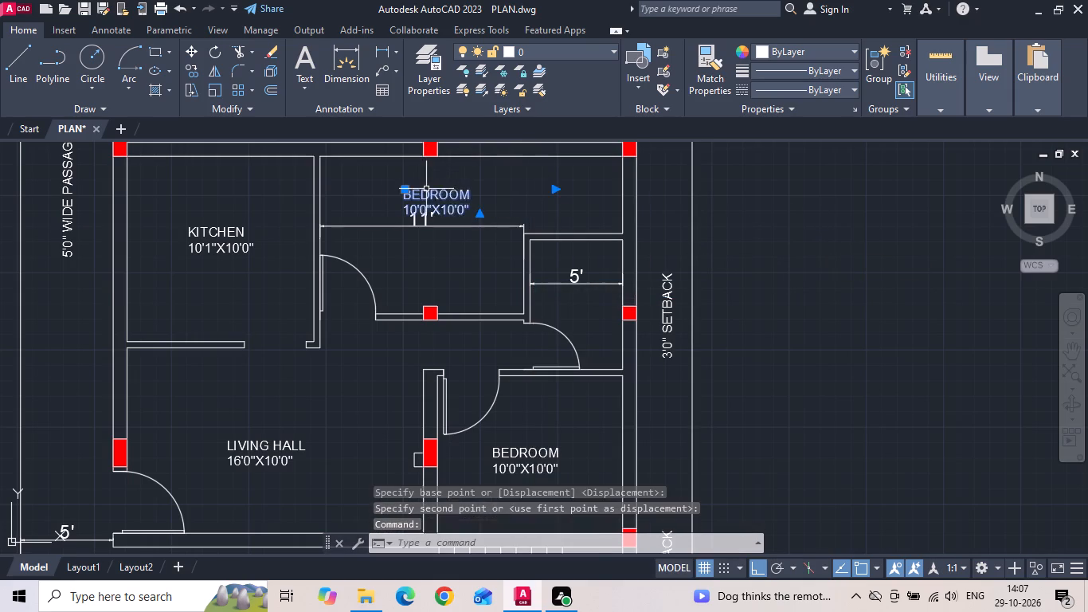
right_click(426, 189)
click(453, 288)
drag(449, 204, 452, 214)
scroll(437, 271, up, 1)
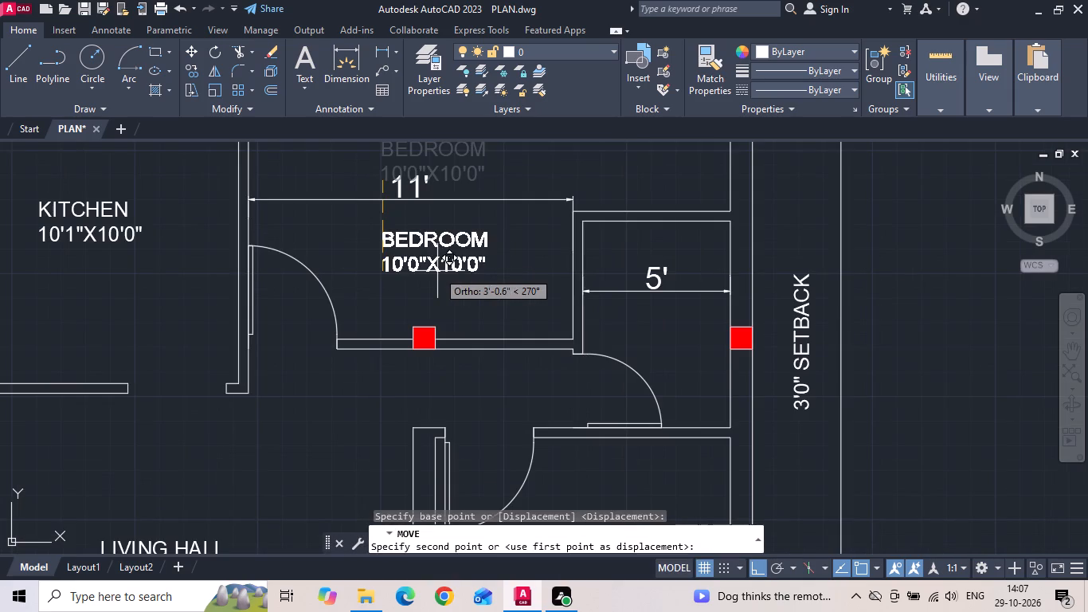
click(437, 245)
Copy the upper unit's 4'1"X6'7" TOILET label into the lower unit's toilet, just below the 5' dimension.
scroll(479, 280, down, 2)
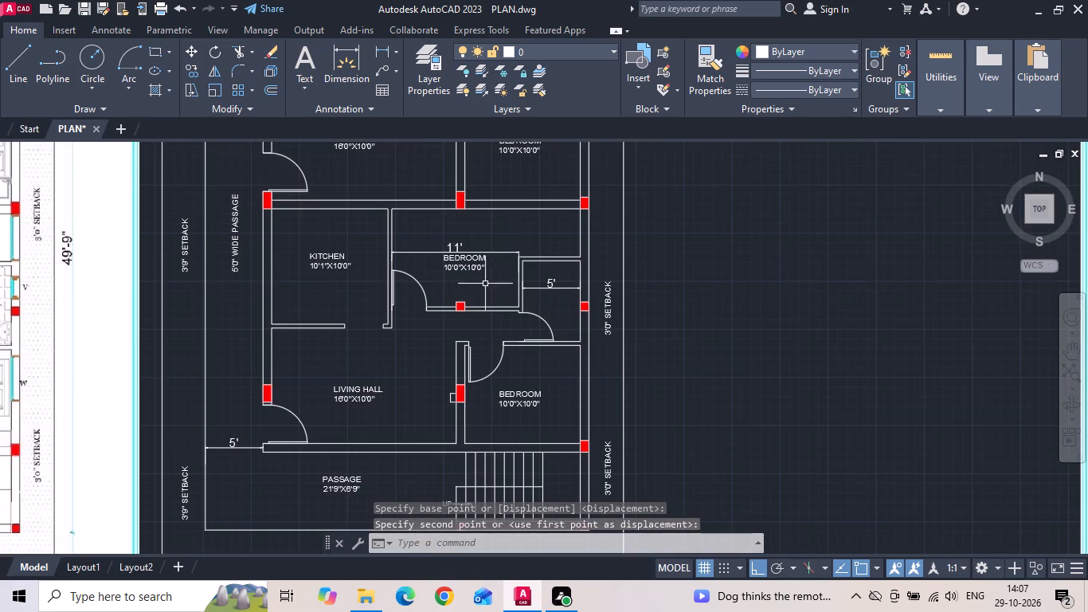
middle_drag(489, 243, 488, 324)
scroll(460, 291, down, 2)
scroll(454, 229, up, 1)
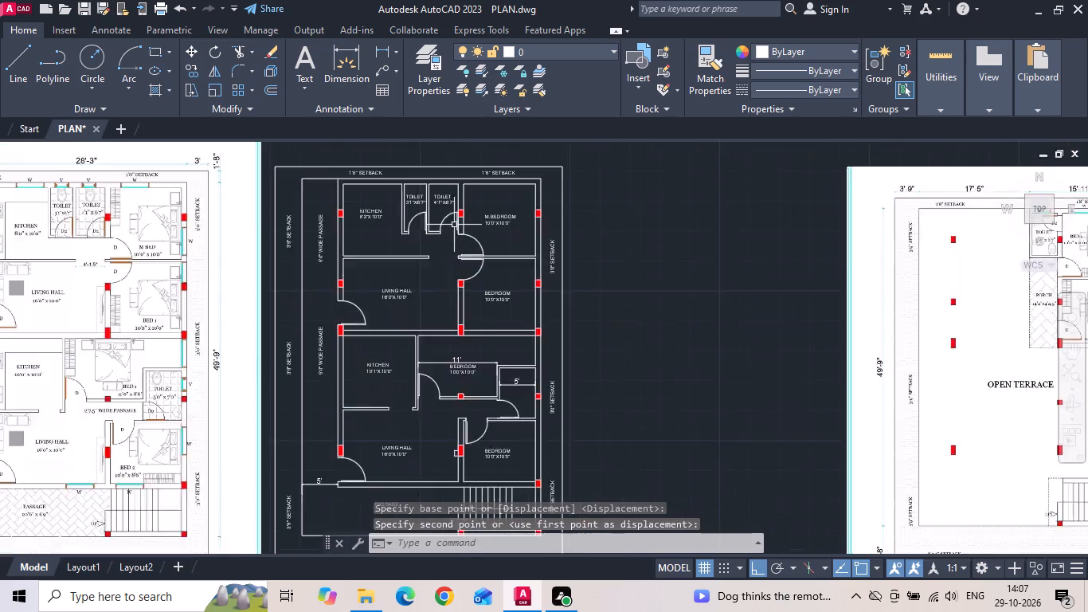
scroll(454, 223, up, 1)
click(442, 186)
right_click(439, 186)
click(484, 303)
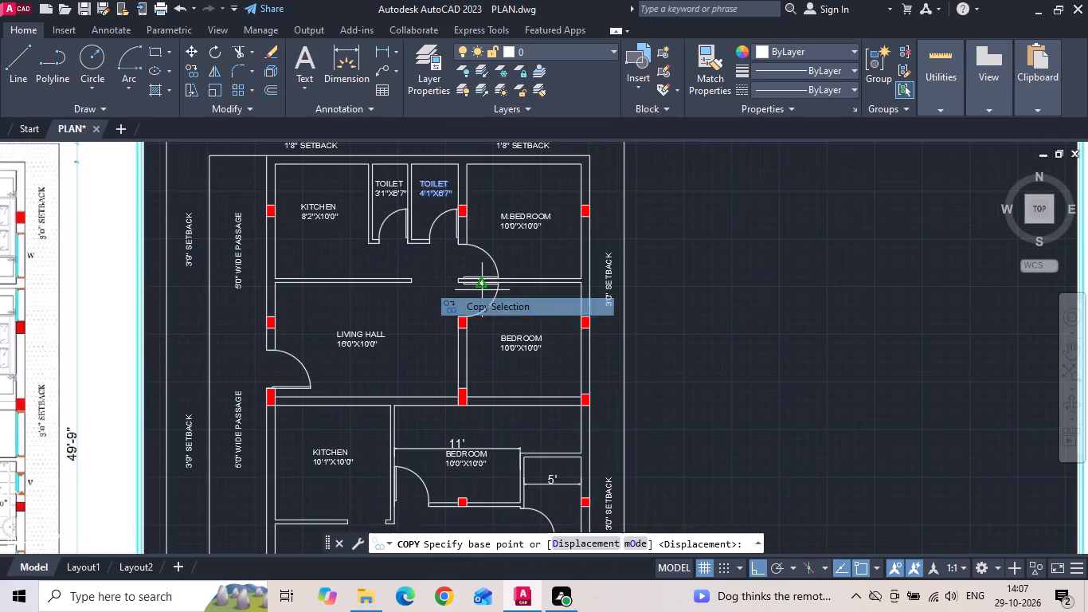
drag(451, 194, 451, 214)
middle_drag(468, 380, 478, 246)
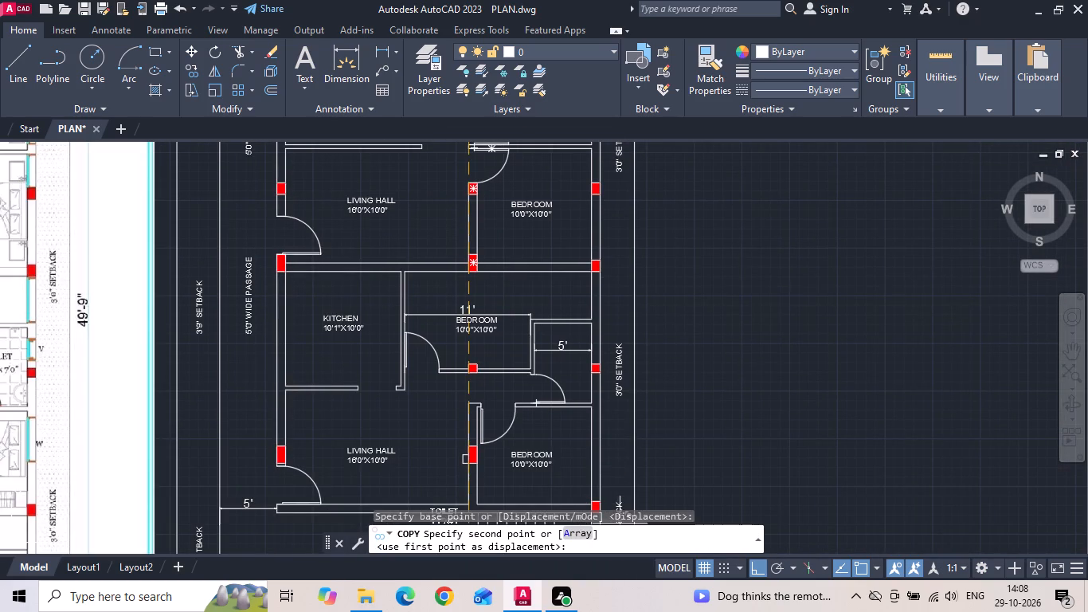
click(757, 566)
scroll(567, 386, up, 3)
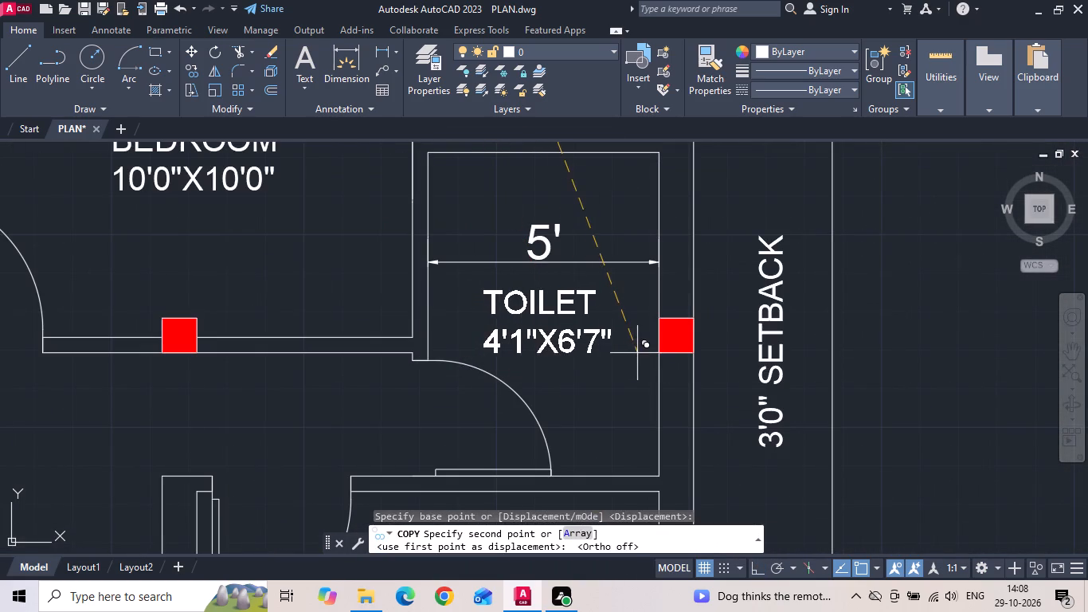
click(648, 336)
key(Escape)
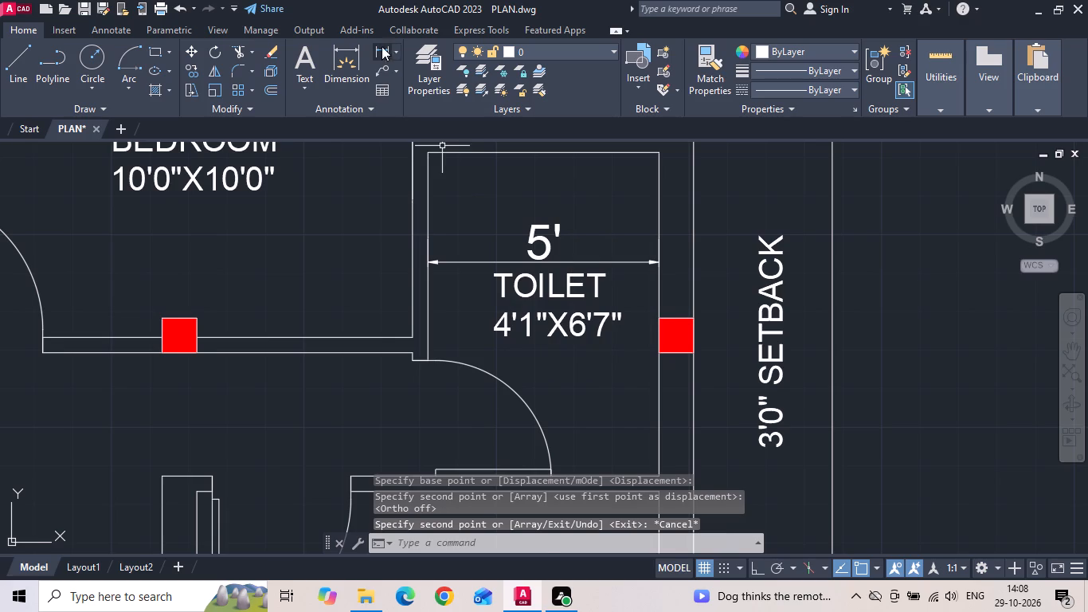
Dimension the lower toilet's interior vertically between its upper and lower walls, placing the dimension near the outer wall.
click(382, 46)
scroll(554, 263, down, 1)
click(581, 195)
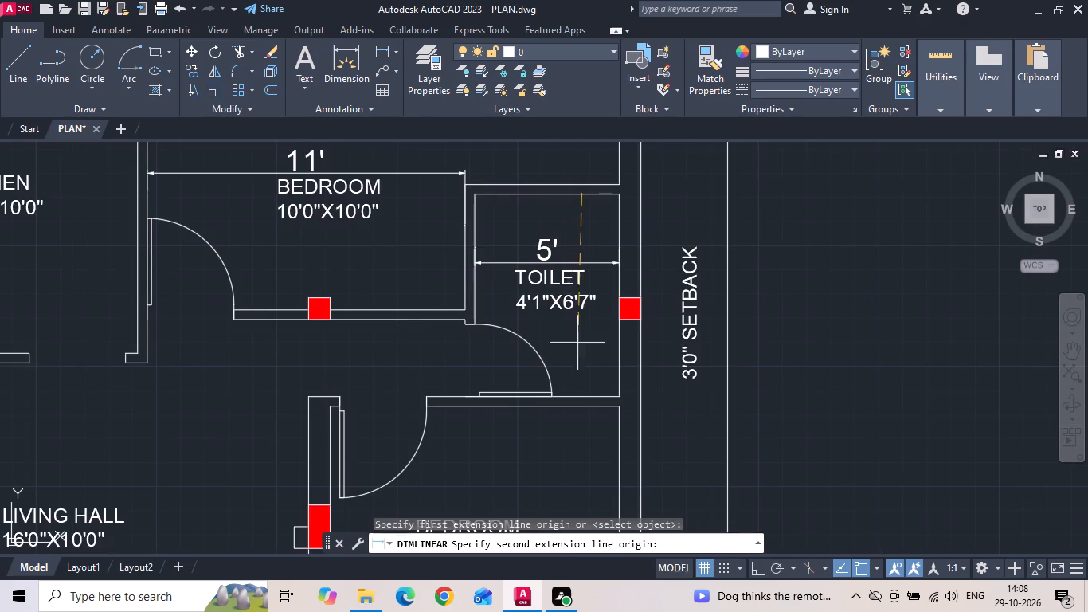
click(578, 399)
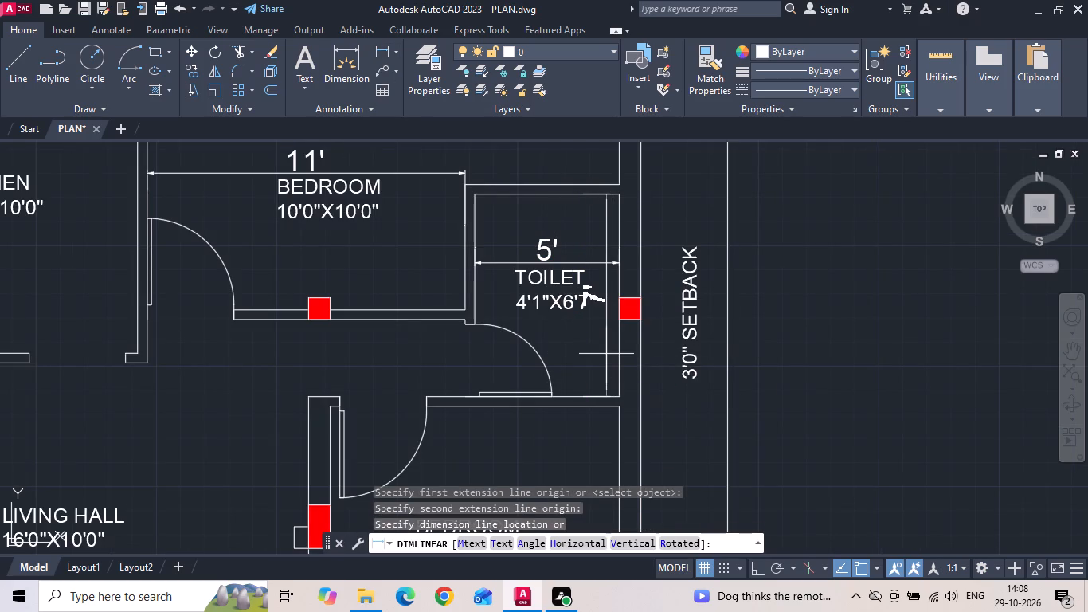
click(605, 347)
key(Escape)
Edit the size line of the lower unit's TOILET label to read 5'0"X7'0".
scroll(584, 288, up, 1)
double_click(558, 314)
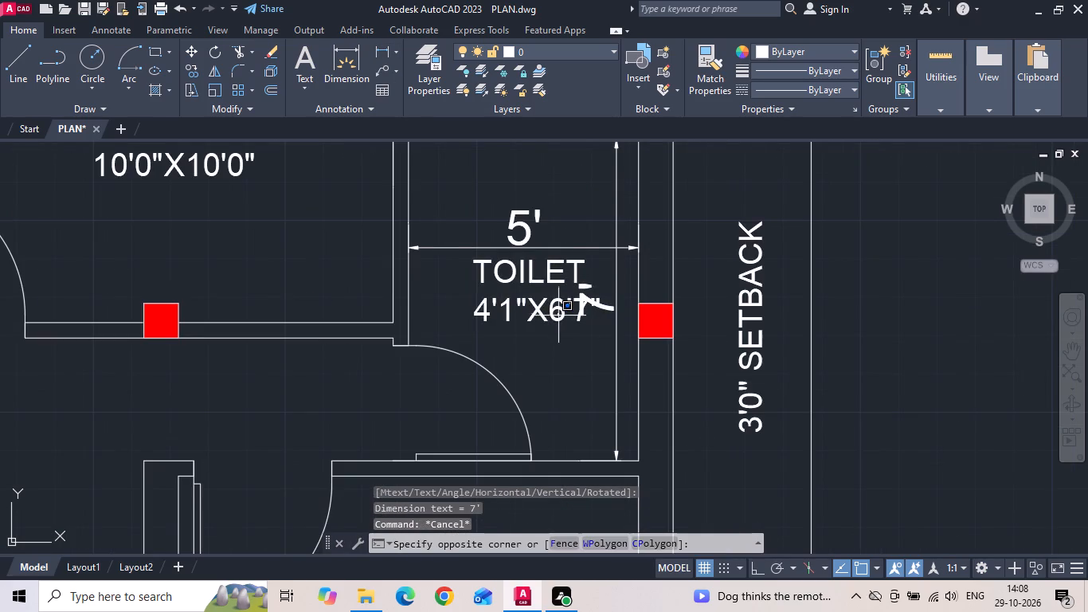
scroll(560, 317, up, 1)
click(561, 318)
double_click(564, 308)
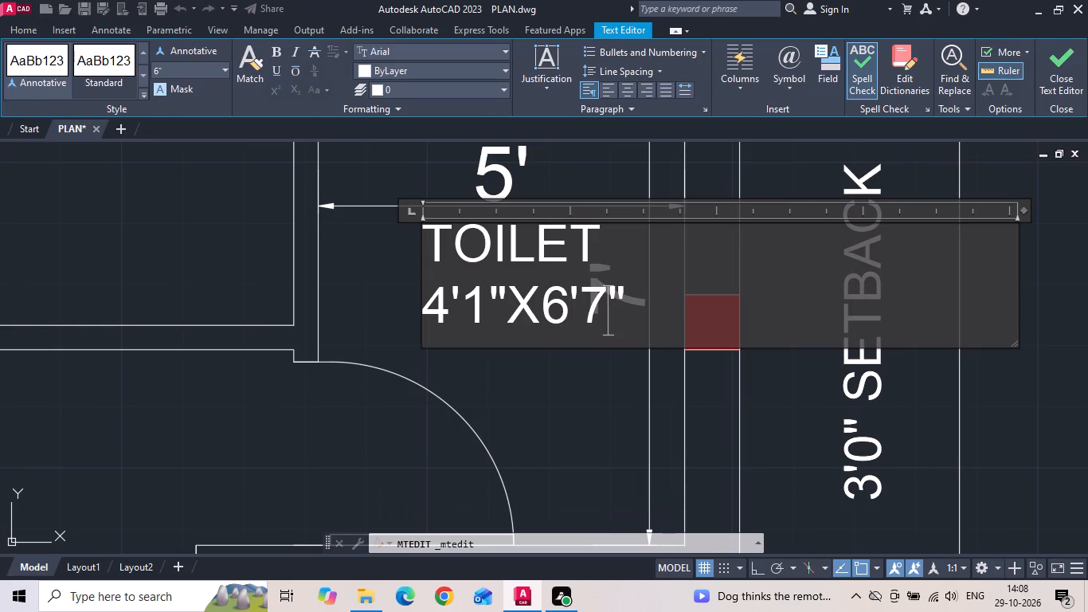
click(599, 316)
key(BackSpace)
key(0)
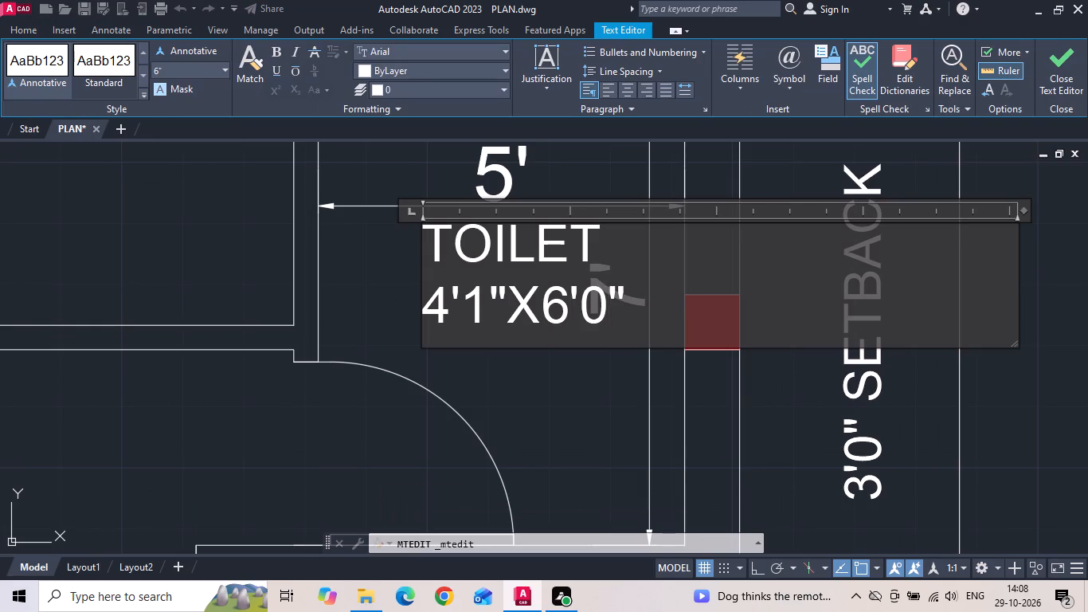
click(565, 300)
key(BackSpace)
key(7)
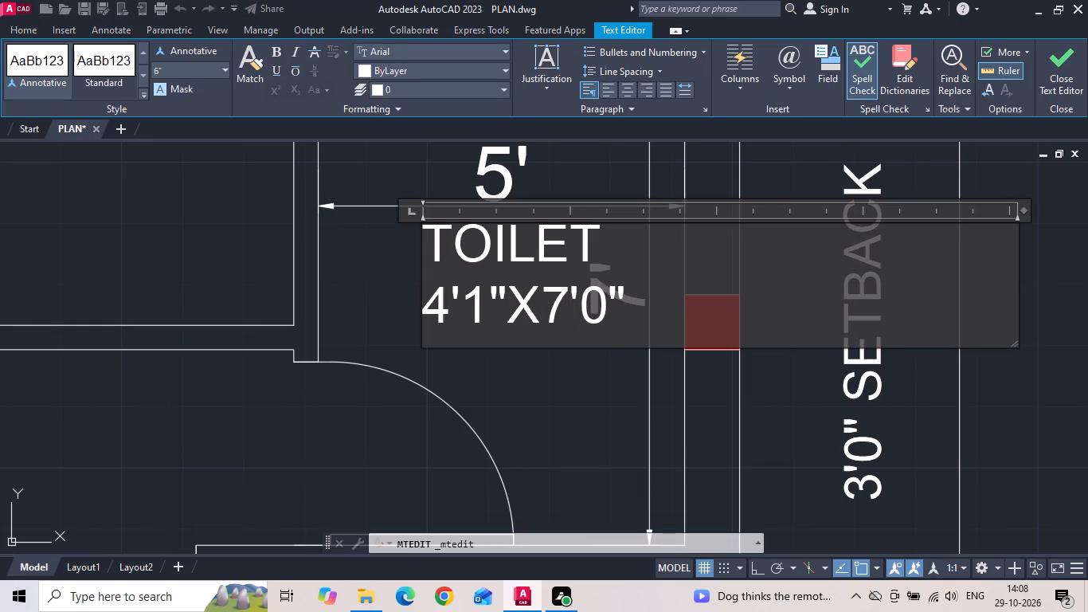
click(484, 304)
key(BackSpace)
key(0)
click(452, 312)
key(BackSpace)
key(5)
click(458, 390)
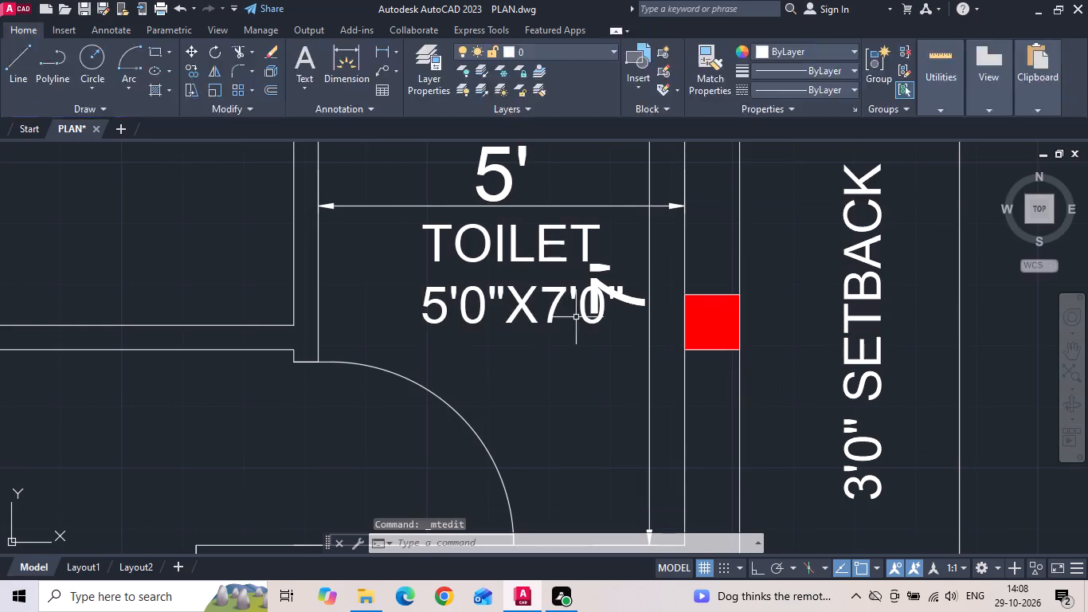
Delete the horizontal and vertical dimensions inside the lower unit's toilet.
drag(653, 185, 657, 196)
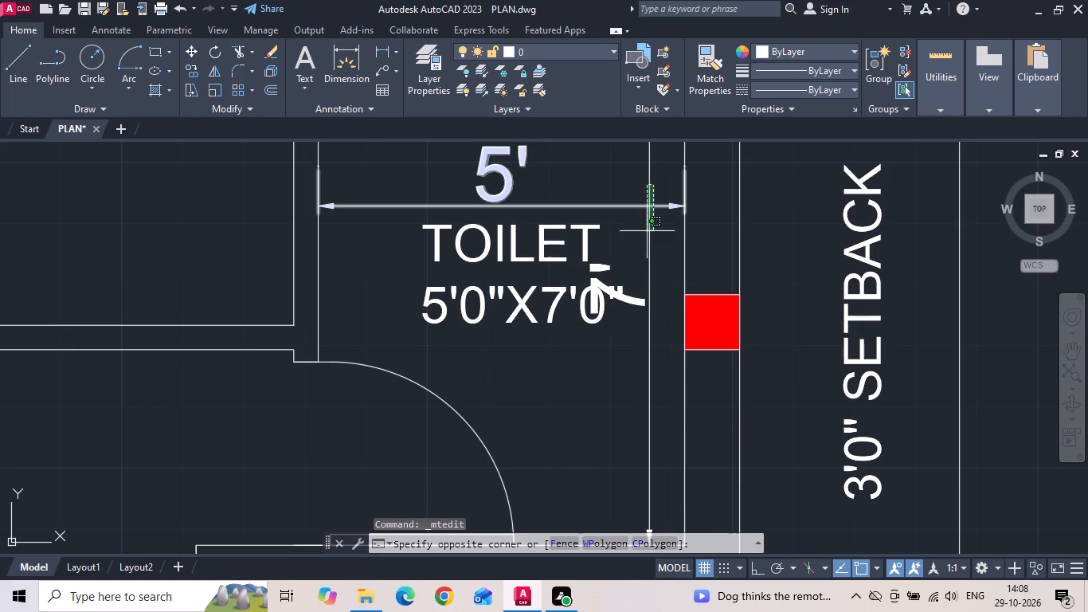
click(638, 234)
key(Delete)
Dimension the lower unit's upper bedroom vertically between its inner walls, beside the BEDROOM label.
scroll(624, 274, down, 1)
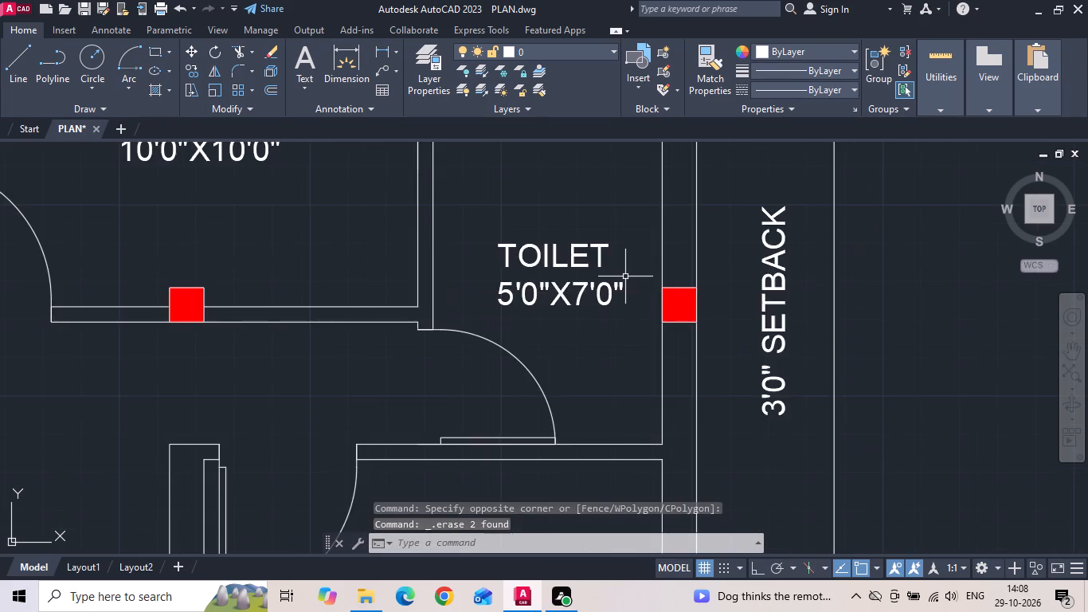
scroll(625, 277, down, 1)
middle_drag(487, 256, 538, 385)
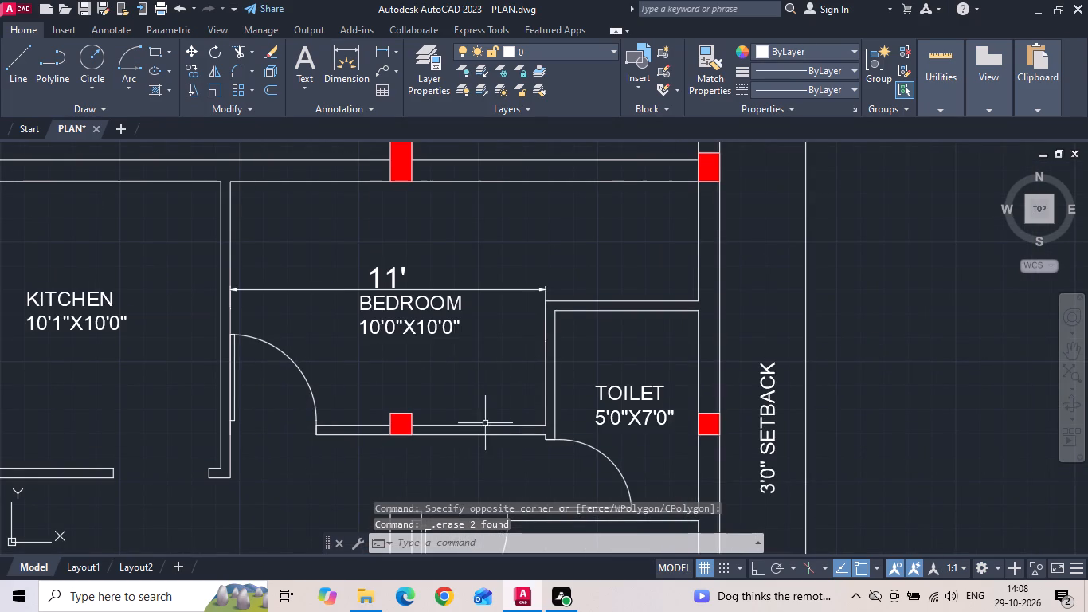
key(space)
key(Escape)
key(d)
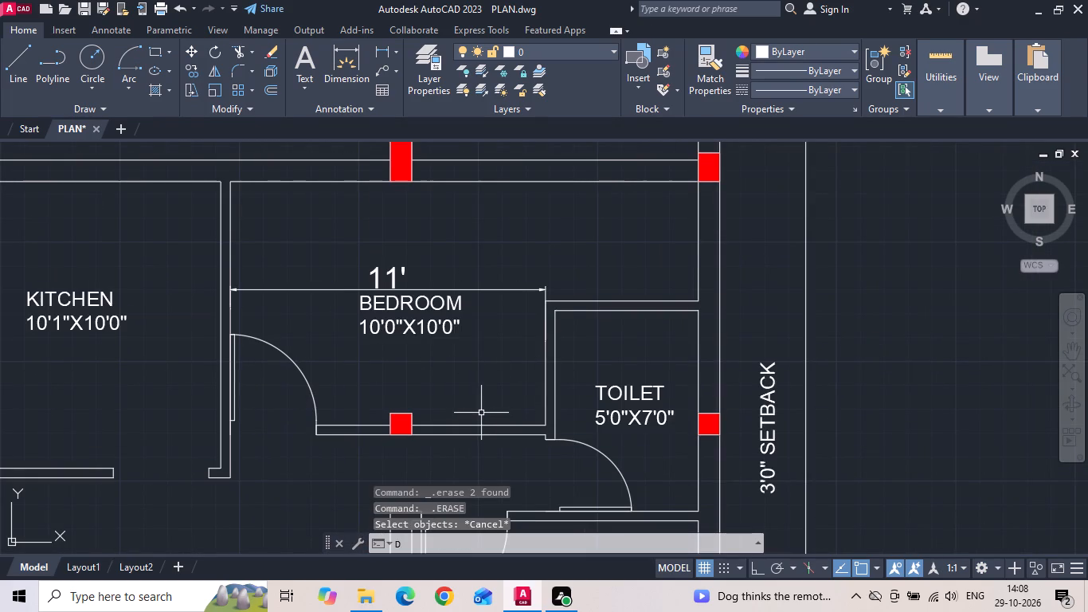
text(LI)
key(space)
drag(482, 422, 483, 403)
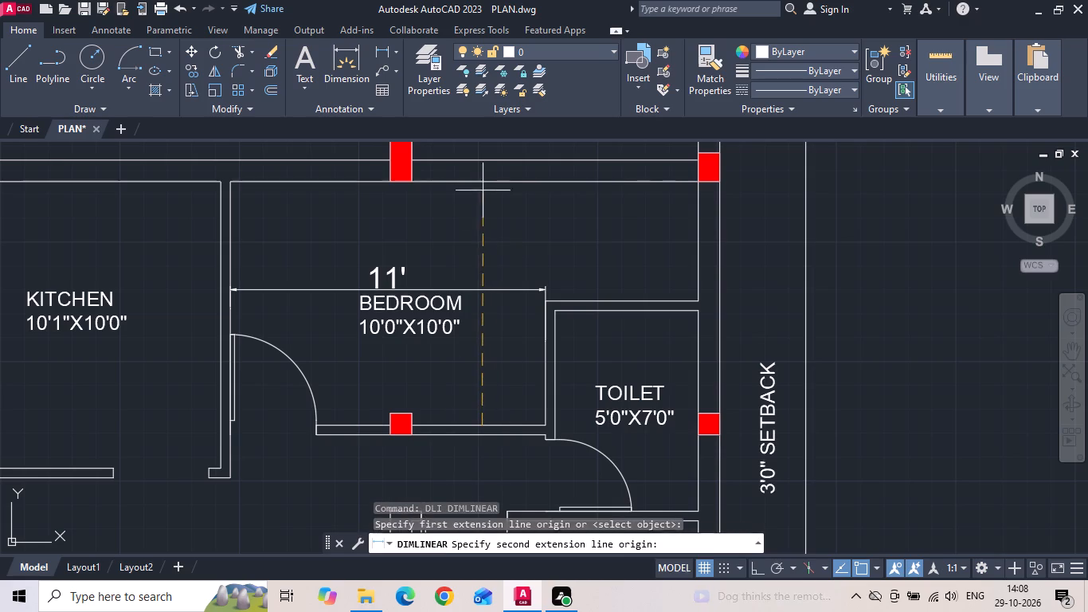
click(480, 184)
click(502, 370)
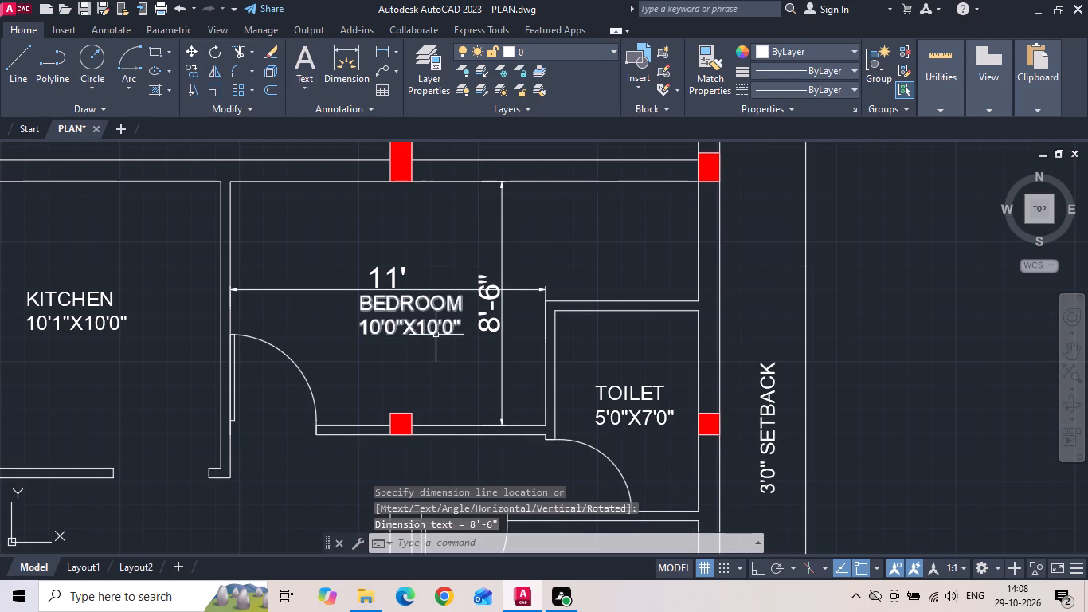
Edit the size line of the upper BEDROOM label in the lower unit to read 11'0"X8'6".
double_click(436, 334)
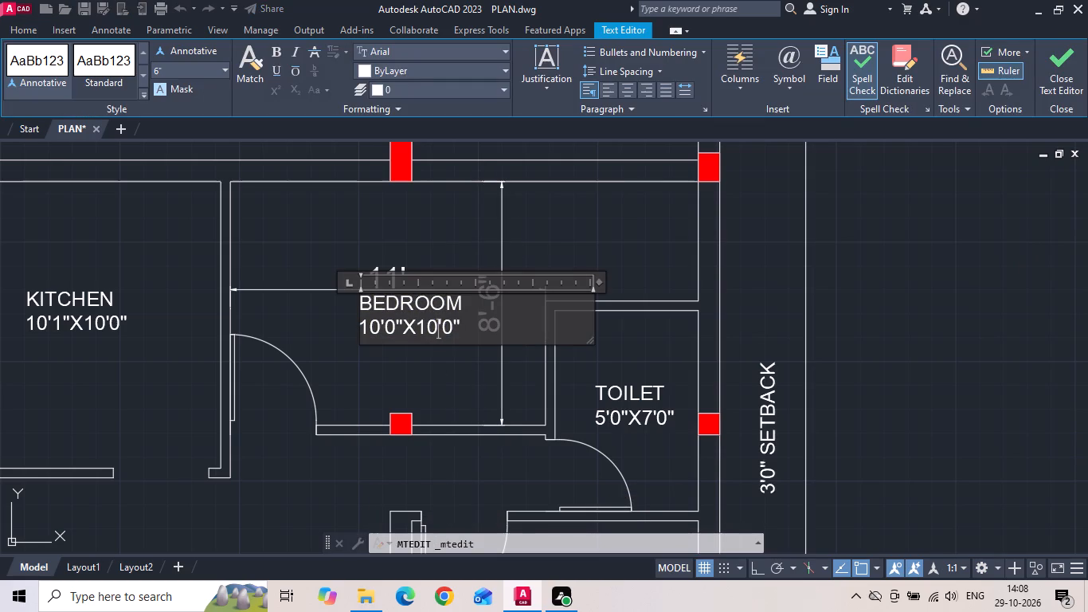
key(BackSpace)
key(BackSpace)
key(8)
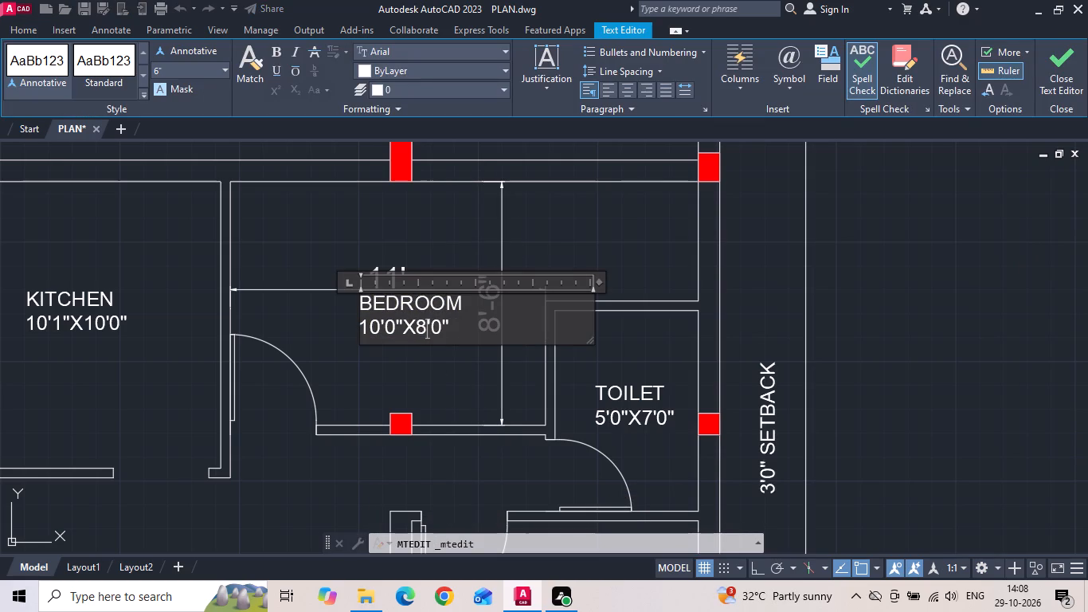
click(440, 332)
key(BackSpace)
key(6)
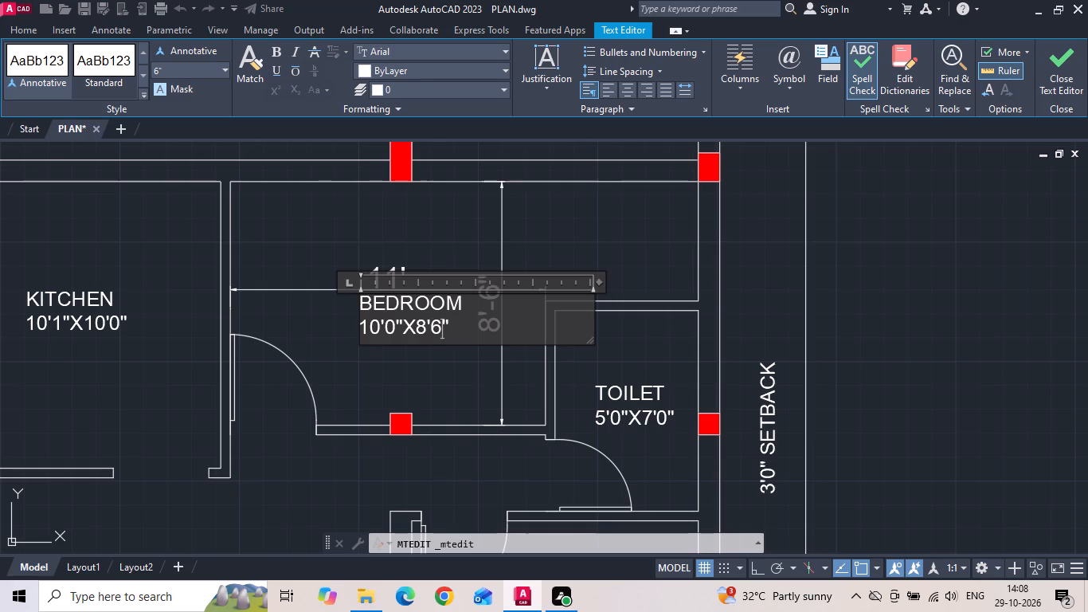
click(378, 328)
key(BackSpace)
key(1)
click(427, 372)
Delete the horizontal and vertical dimensions inside the lower unit's upper bedroom.
drag(517, 276, 512, 294)
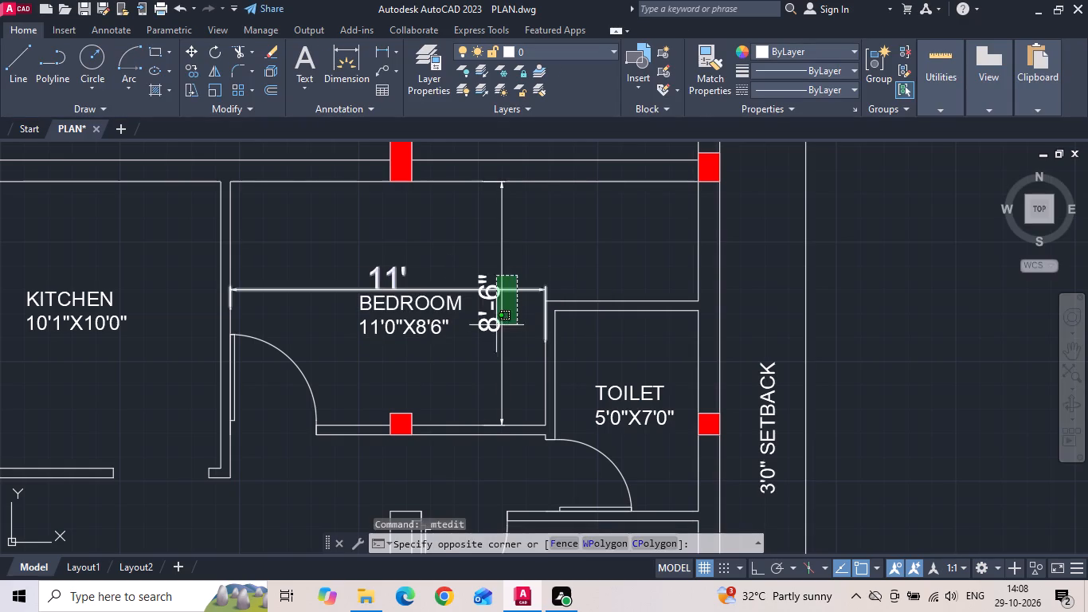
click(488, 339)
key(Delete)
Dimension the lower unit's bottom bedroom vertically and horizontally between its inner wall faces.
scroll(429, 246, down, 2)
scroll(476, 414, up, 2)
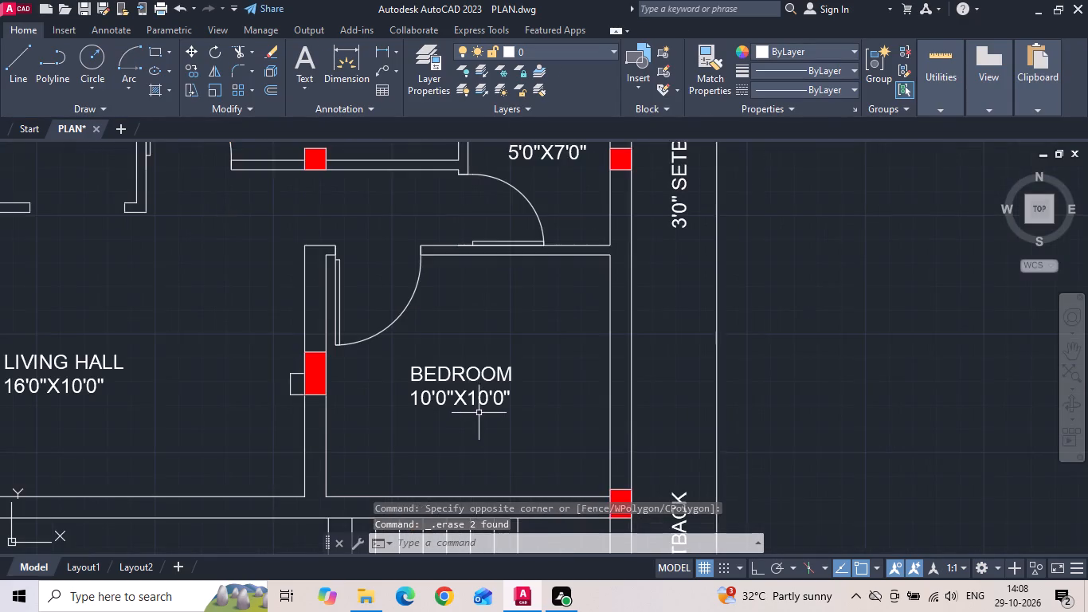
middle_drag(464, 375, 456, 342)
key(space)
key(Escape)
text(DLI)
key(space)
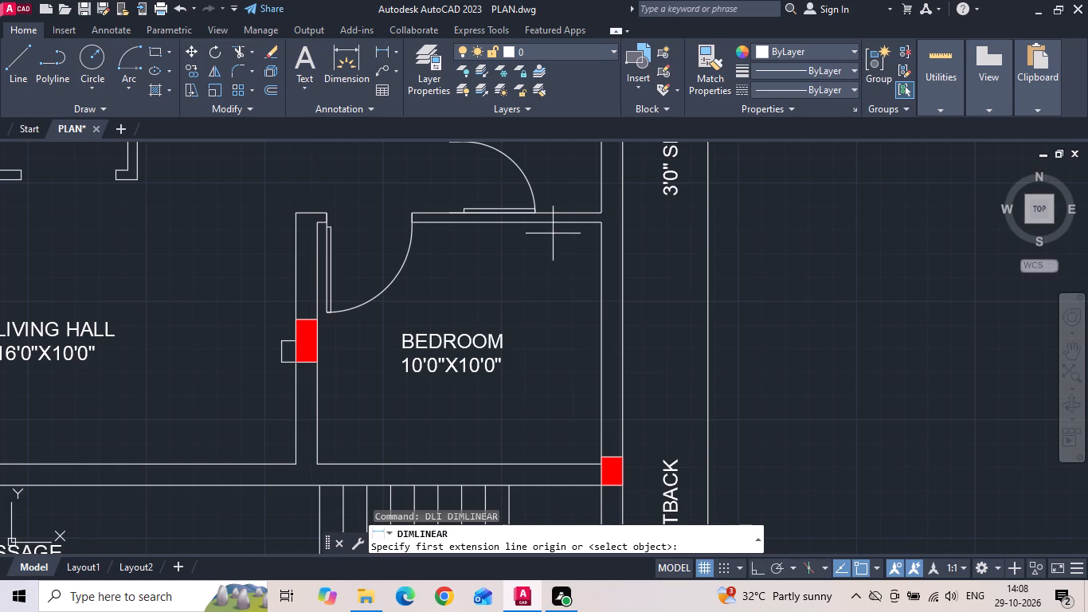
drag(554, 230, 554, 238)
drag(555, 462, 556, 455)
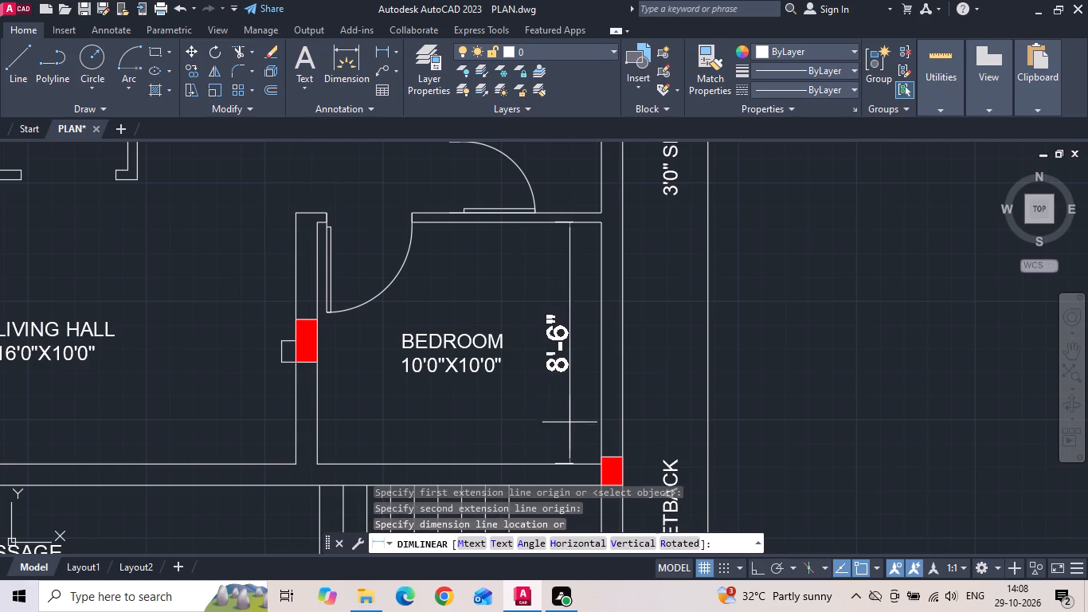
click(570, 420)
key(space)
click(322, 415)
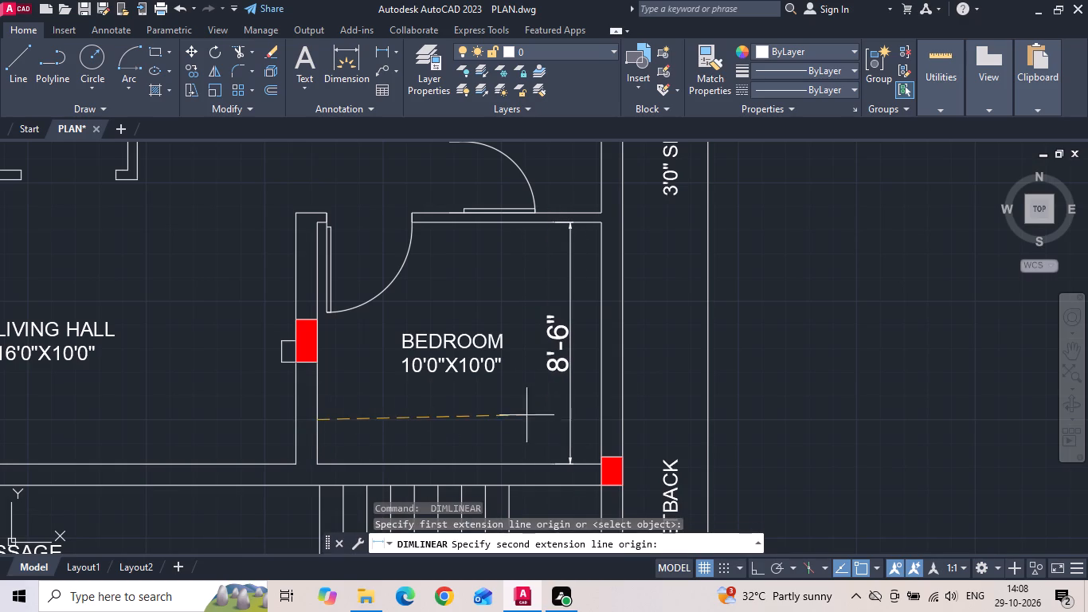
click(601, 429)
click(604, 433)
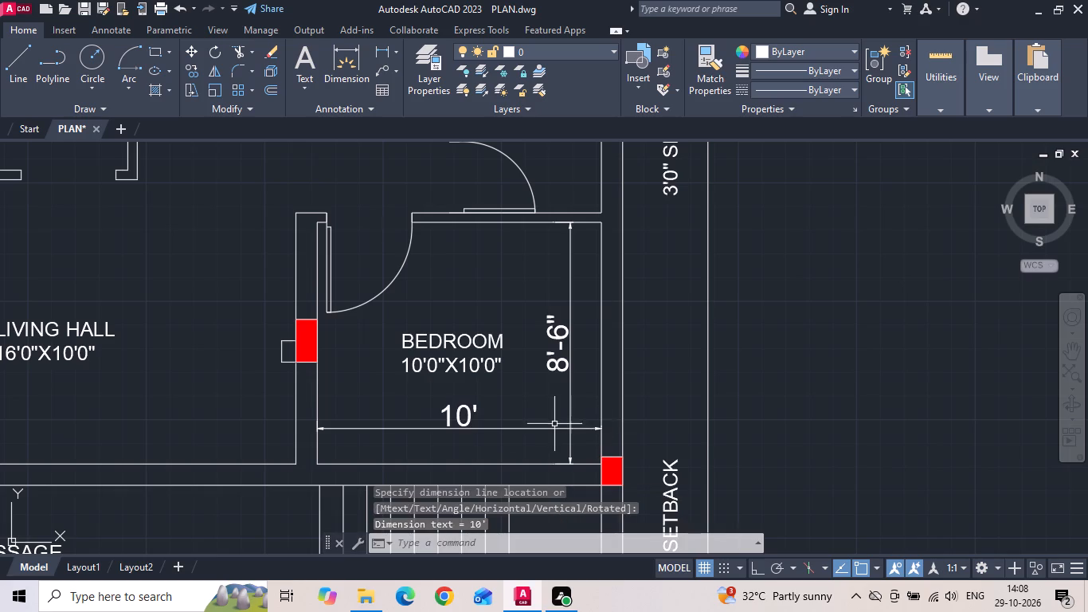
scroll(487, 402, up, 1)
key(Escape)
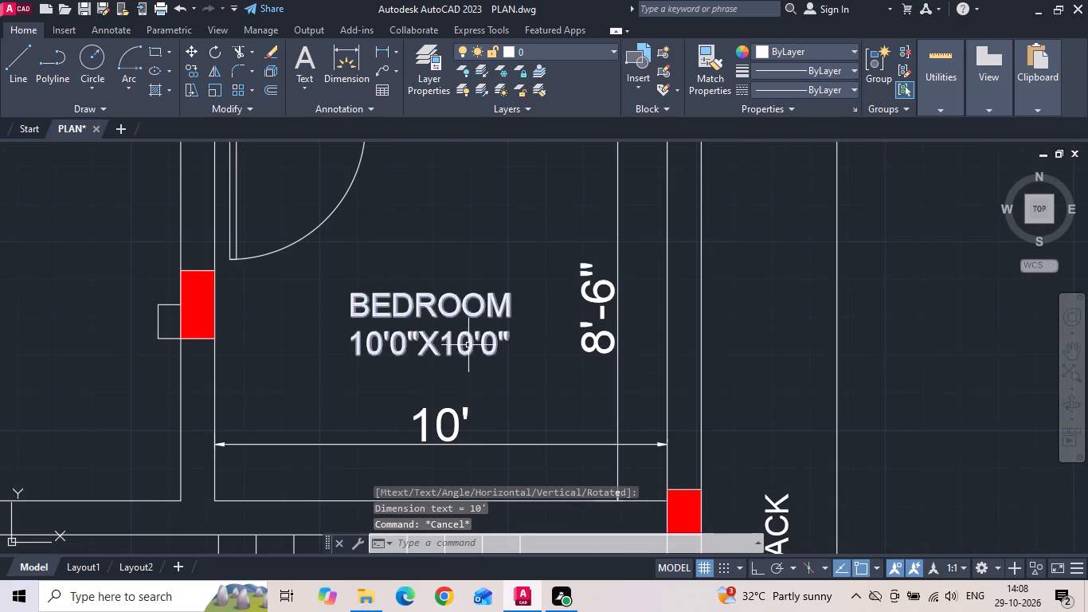
Edit the size line of the bottom bedroom's BEDROOM label to read 10'0"X8'6".
double_click(468, 345)
key(BackSpace)
key(BackSpace)
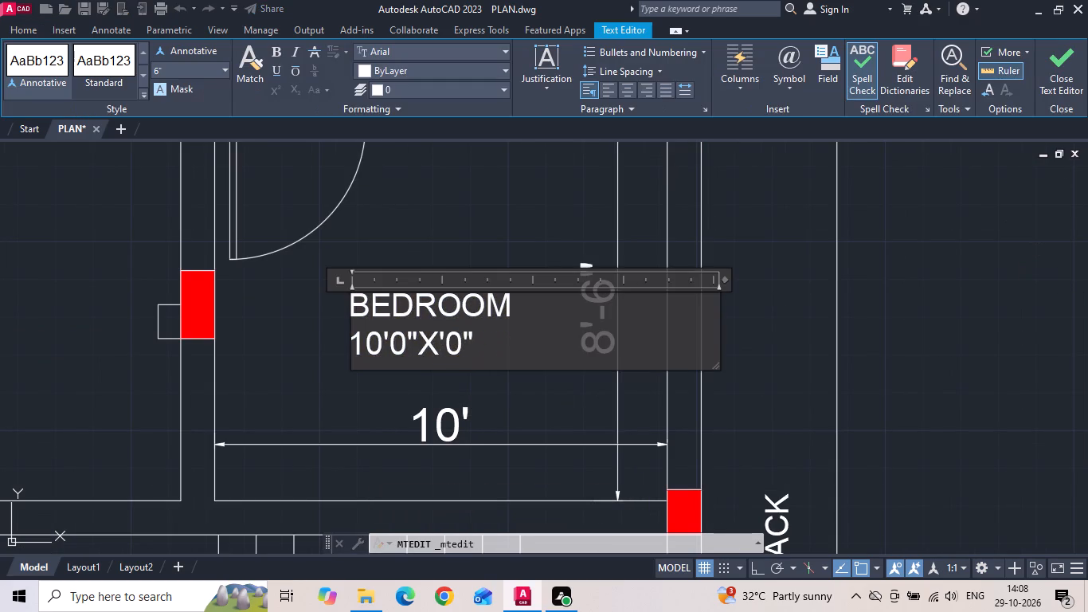
key(8)
click(485, 346)
key(BackSpace)
key(6)
click(463, 420)
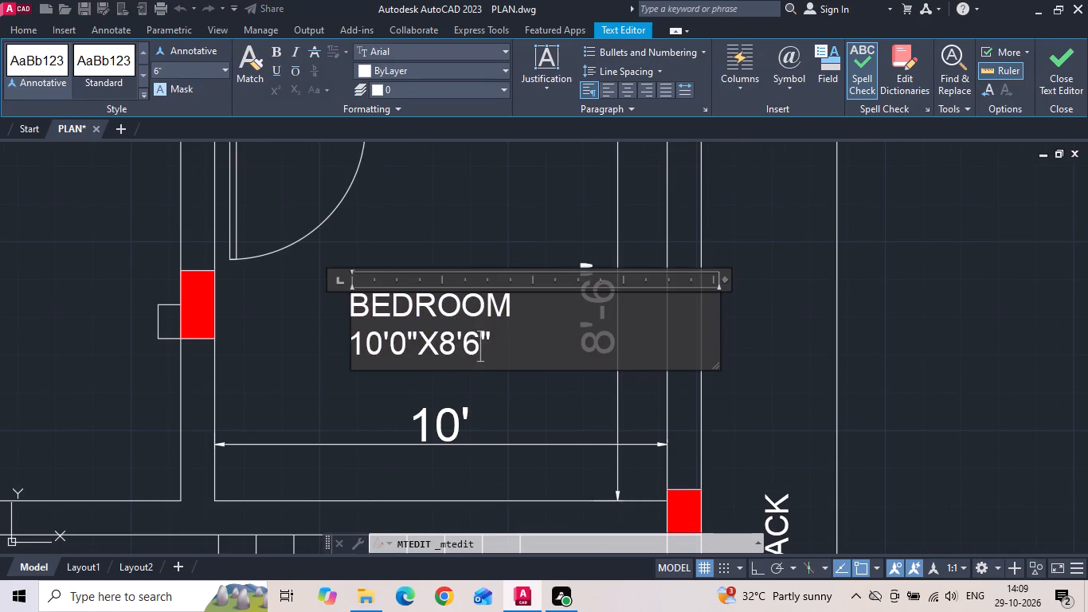
Delete the vertical and horizontal dimensions inside the bottom bedroom.
drag(628, 402, 622, 430)
click(594, 447)
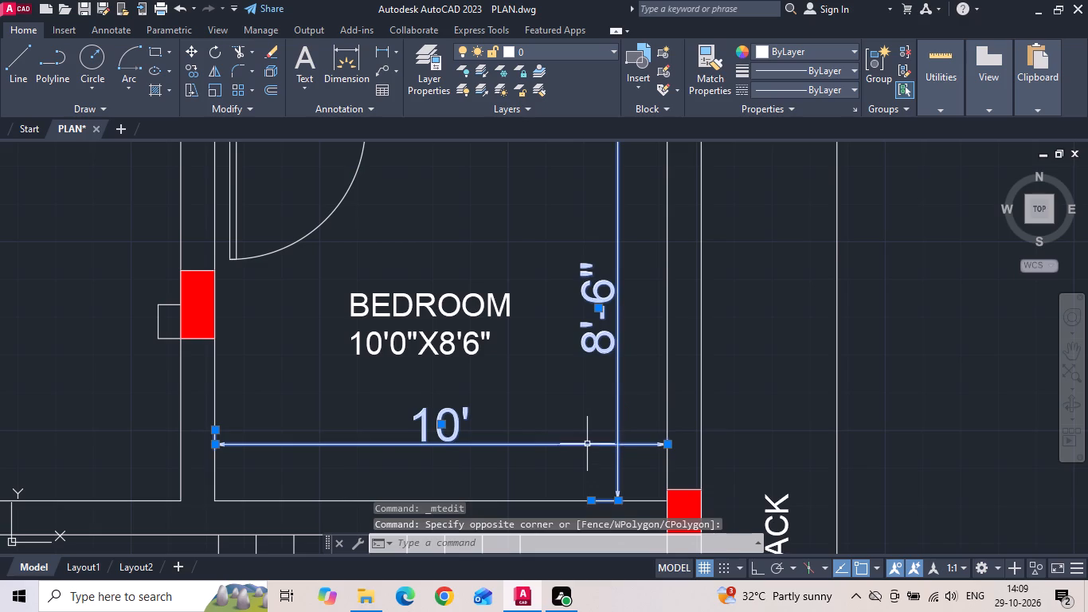
key(Delete)
Move the BEDROOM 10'0"X8'6" label to the middle of the lower unit's bottom bedroom.
scroll(554, 408, down, 1)
click(495, 375)
right_click(495, 375)
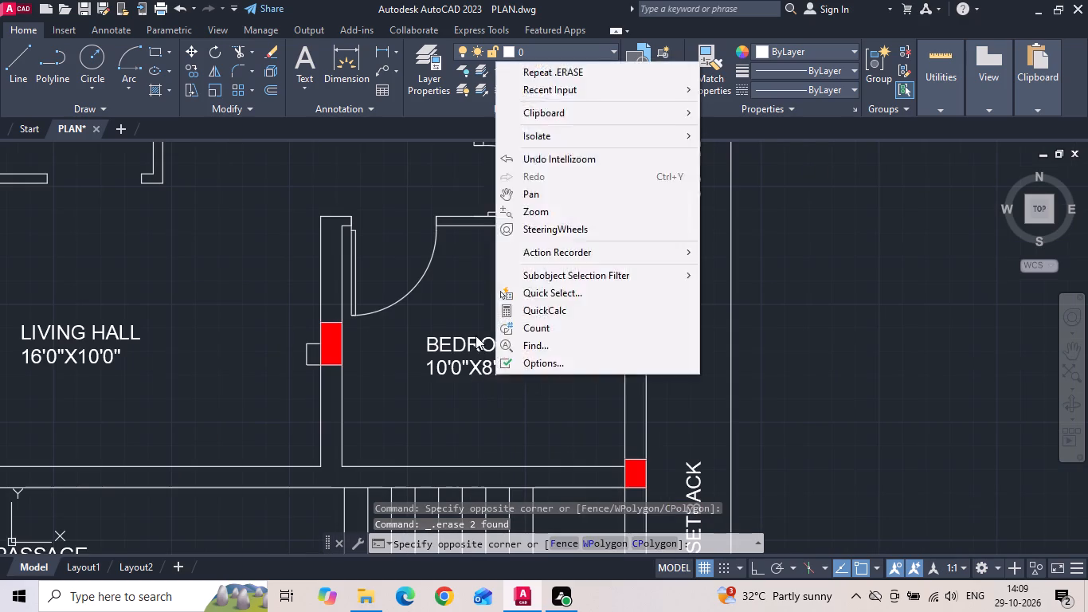
click(476, 335)
right_click(476, 335)
click(495, 289)
click(497, 296)
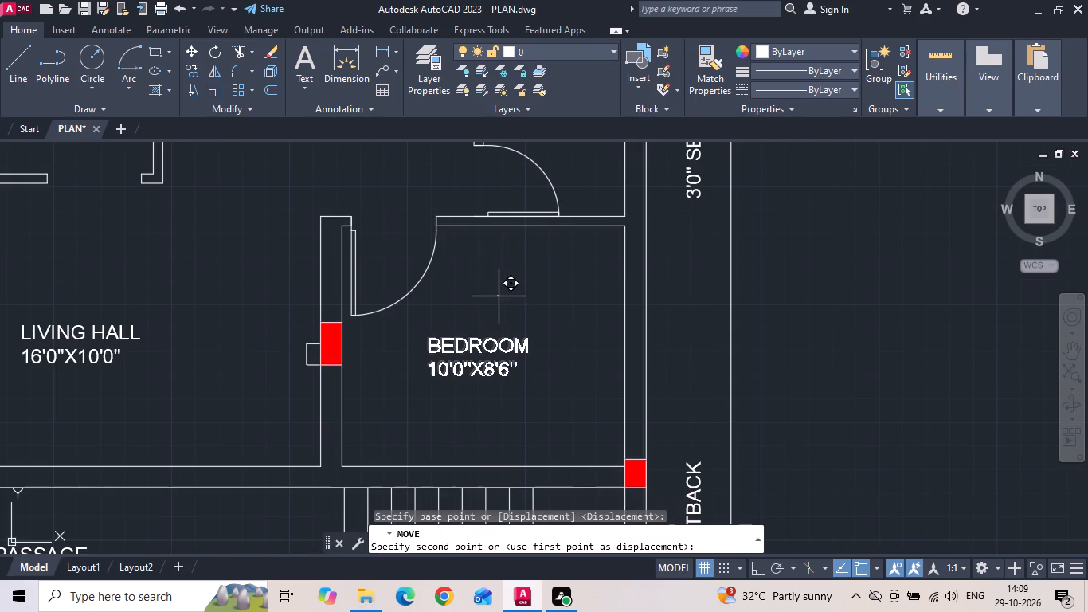
click(504, 295)
drag(503, 314, 495, 349)
click(491, 359)
right_click(491, 359)
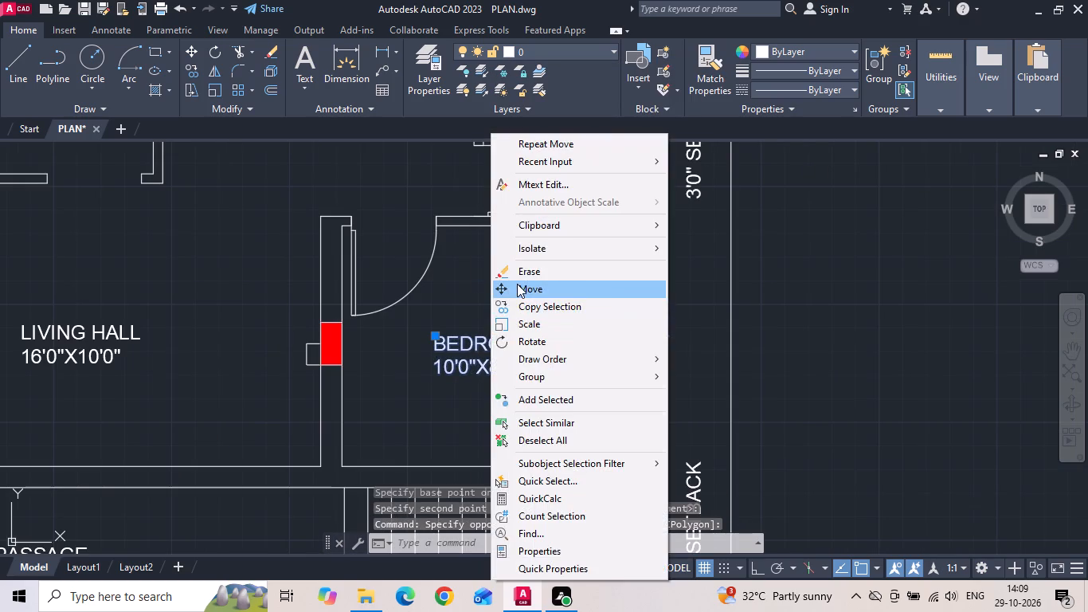
click(517, 284)
click(487, 394)
click(487, 387)
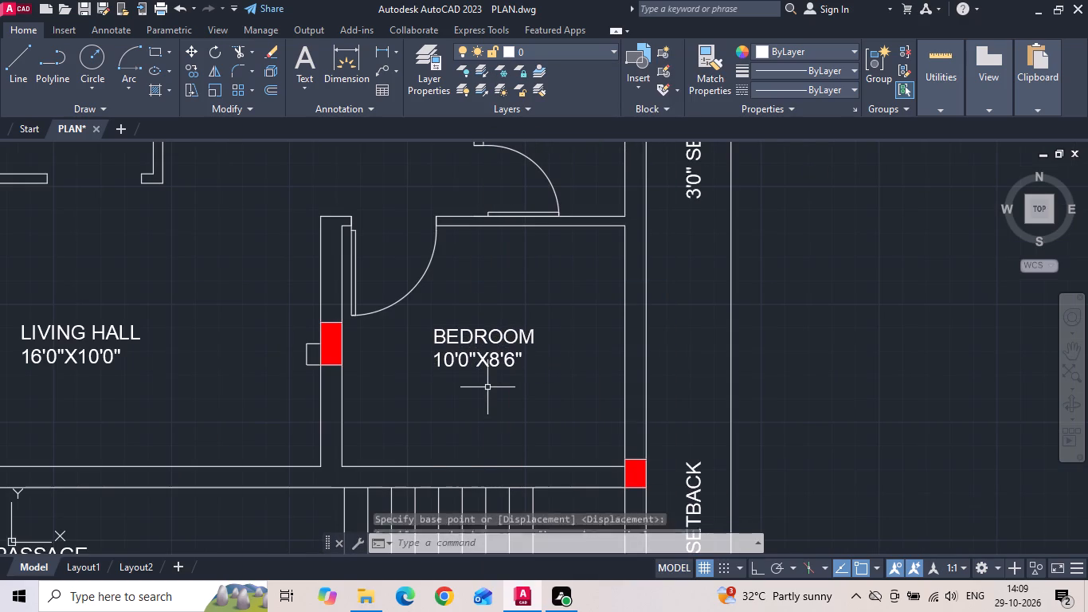
Save the drawing.
key(ctrl+s)
key(ctrl+s)
key(ctrl+s)
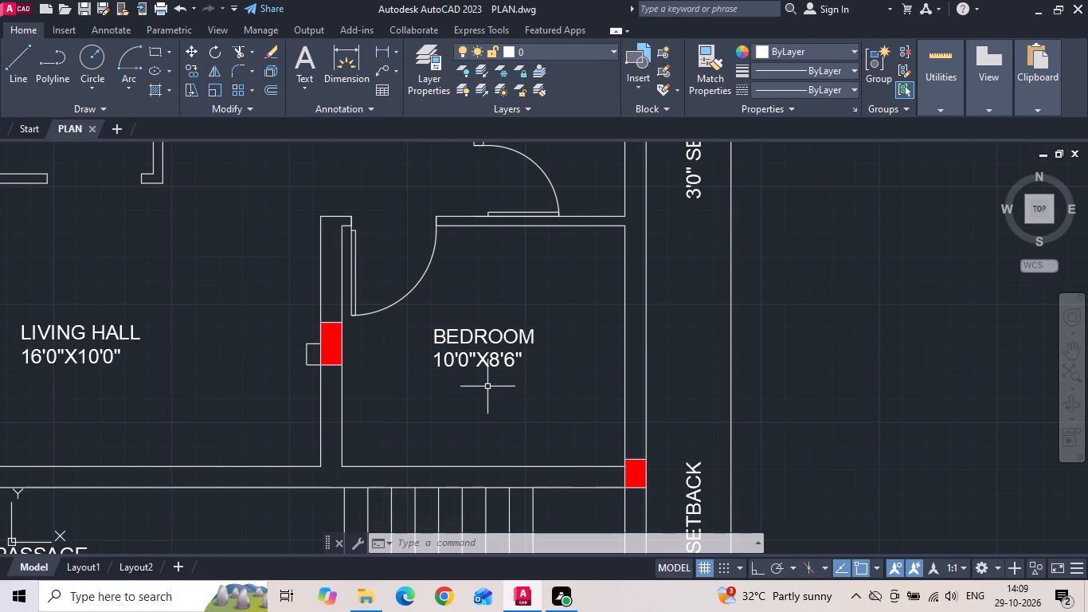
Copy the TOILET 4'1"X6'7" and M.BEDROOM labels from the second plan into the matching rooms of the open terrace plan, aligned by inner wall corner.
scroll(511, 386, down, 4)
scroll(466, 422, up, 1)
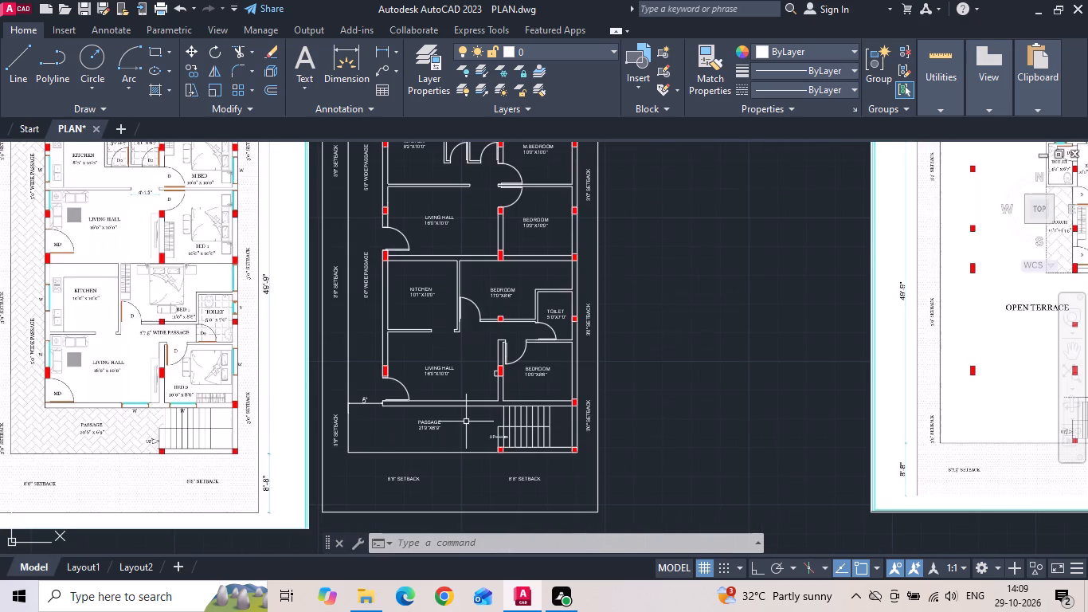
scroll(464, 427, down, 1)
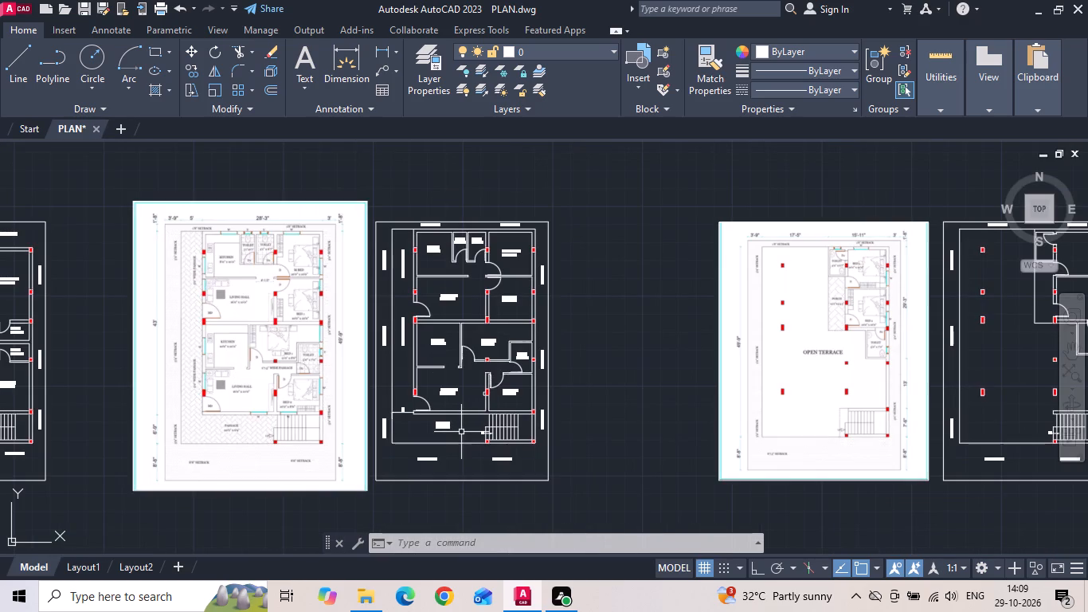
scroll(327, 292, up, 2)
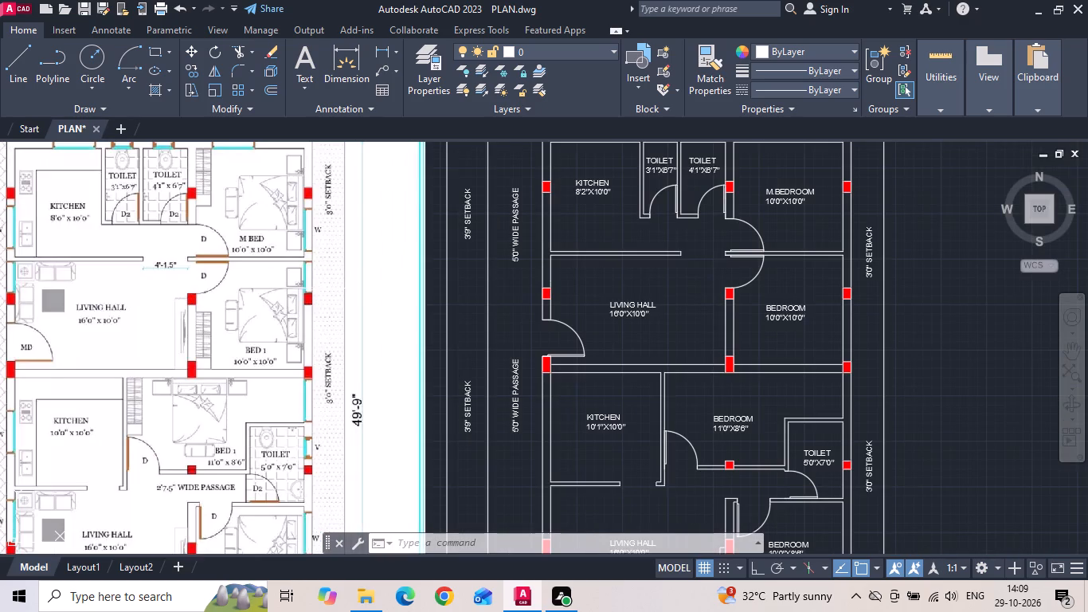
click(691, 166)
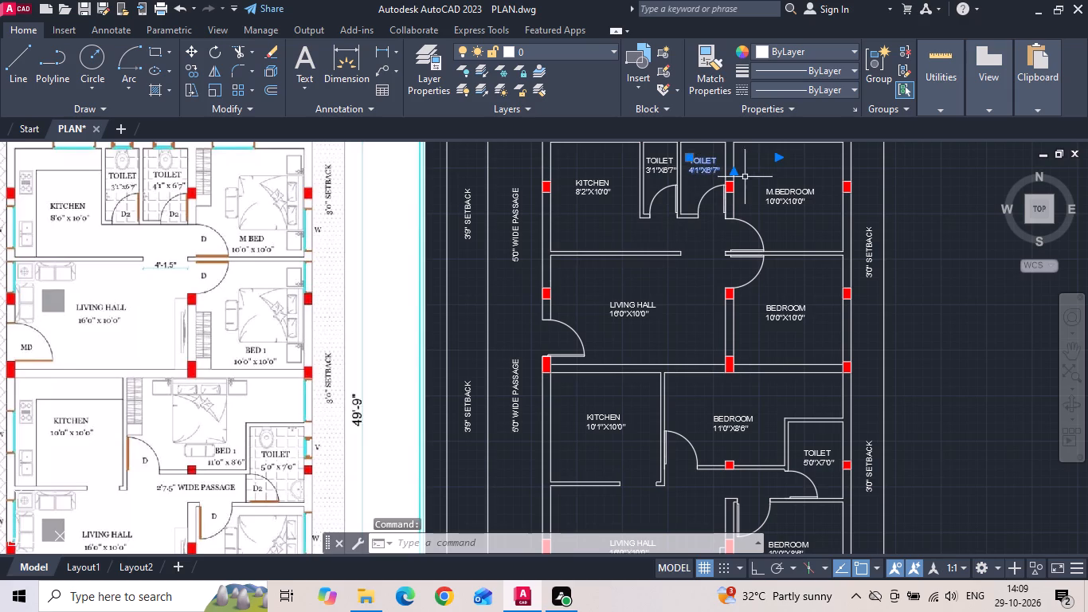
click(765, 197)
right_click(767, 197)
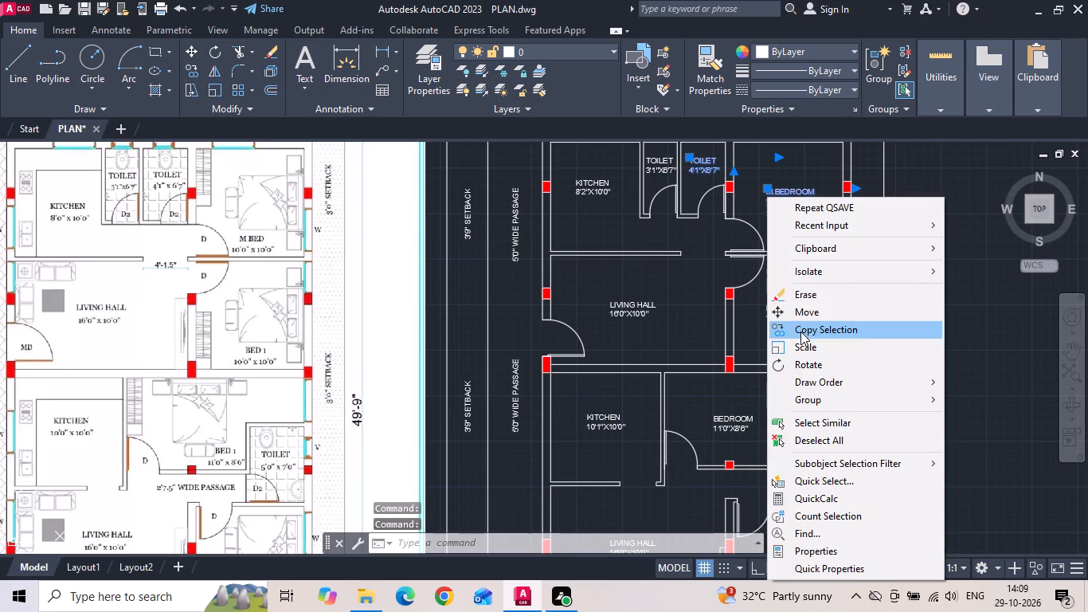
click(800, 331)
middle_drag(796, 300, 741, 402)
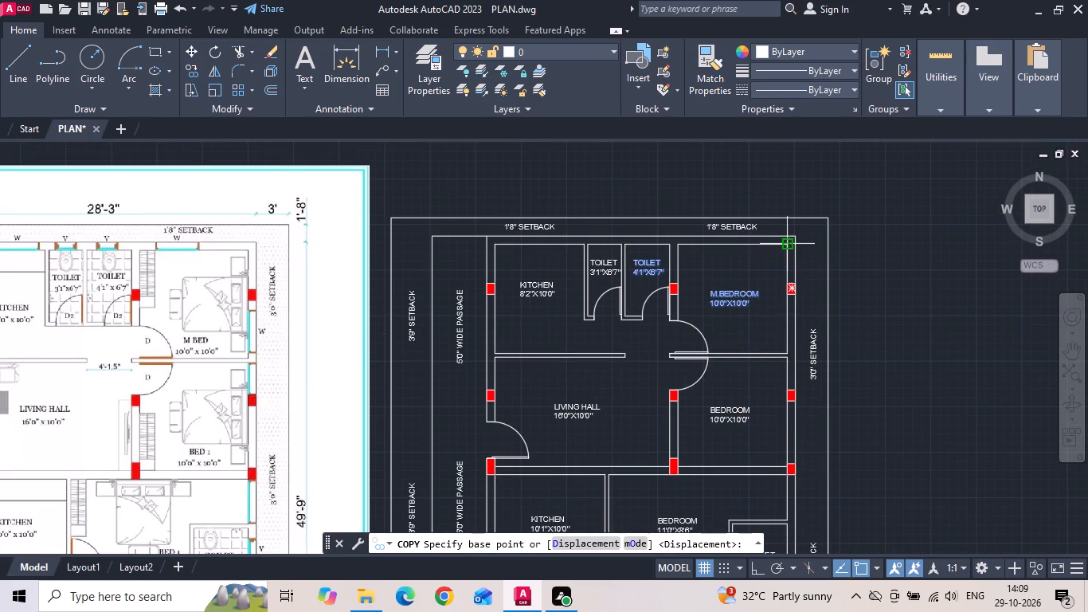
click(789, 241)
scroll(475, 312, down, 3)
scroll(936, 313, up, 2)
scroll(776, 305, up, 3)
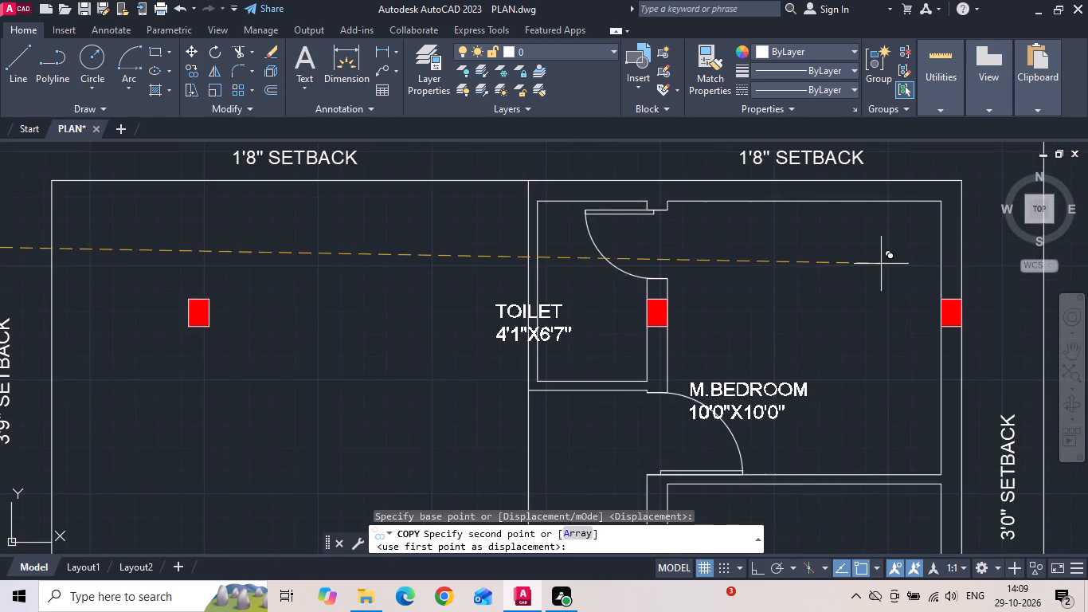
middle_drag(883, 269, 812, 334)
click(871, 261)
key(Escape)
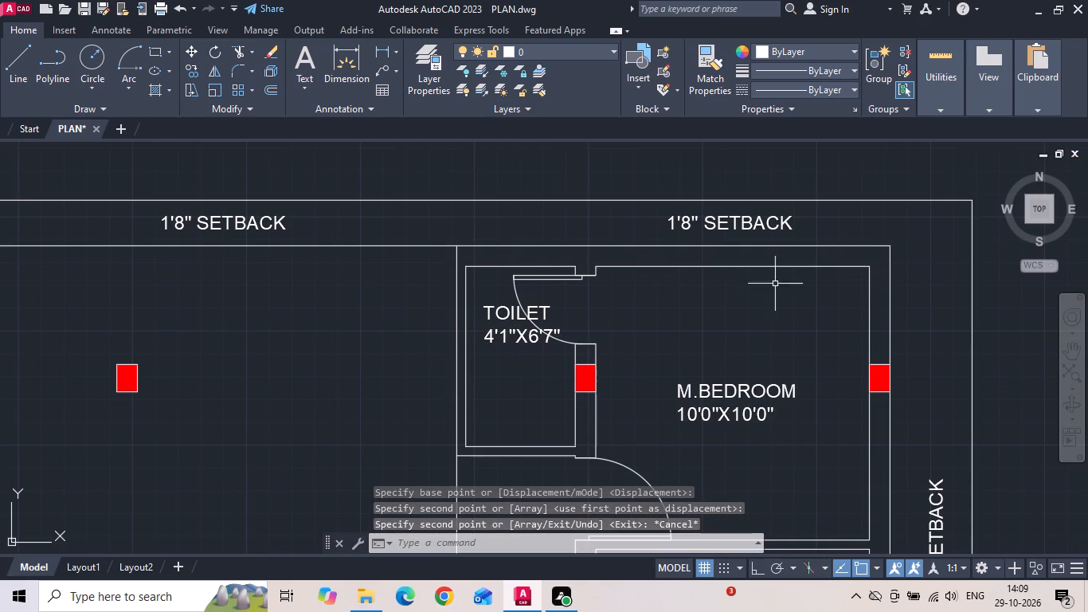
Check the terrace plan's upper bedroom width and height between inner wall faces using linear dimensions, without placing them.
click(385, 47)
scroll(624, 212, down, 1)
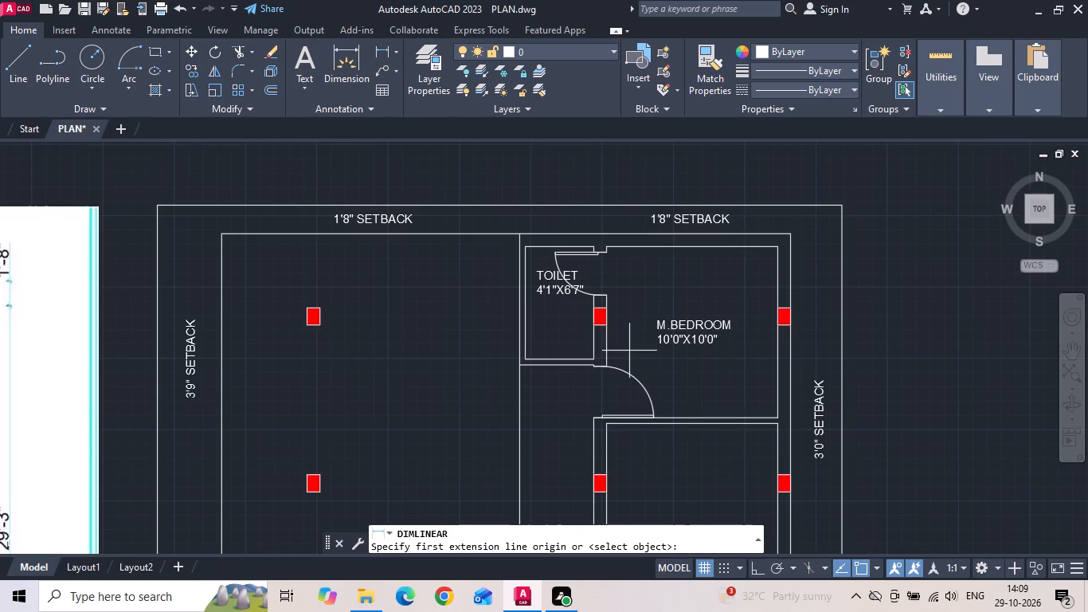
click(611, 349)
click(783, 352)
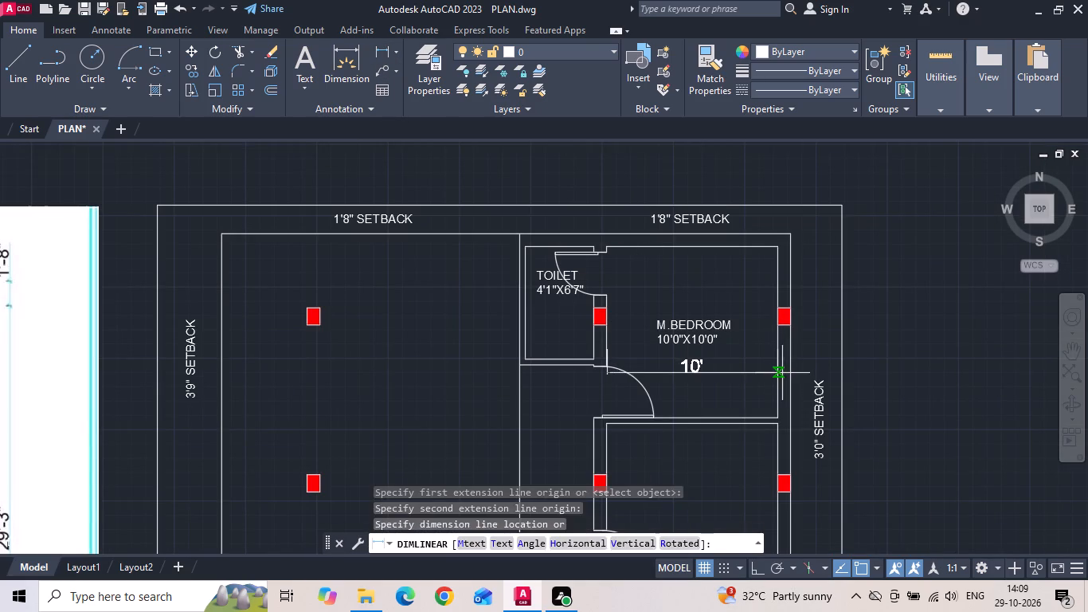
key(space)
key(space)
drag(760, 416, 760, 381)
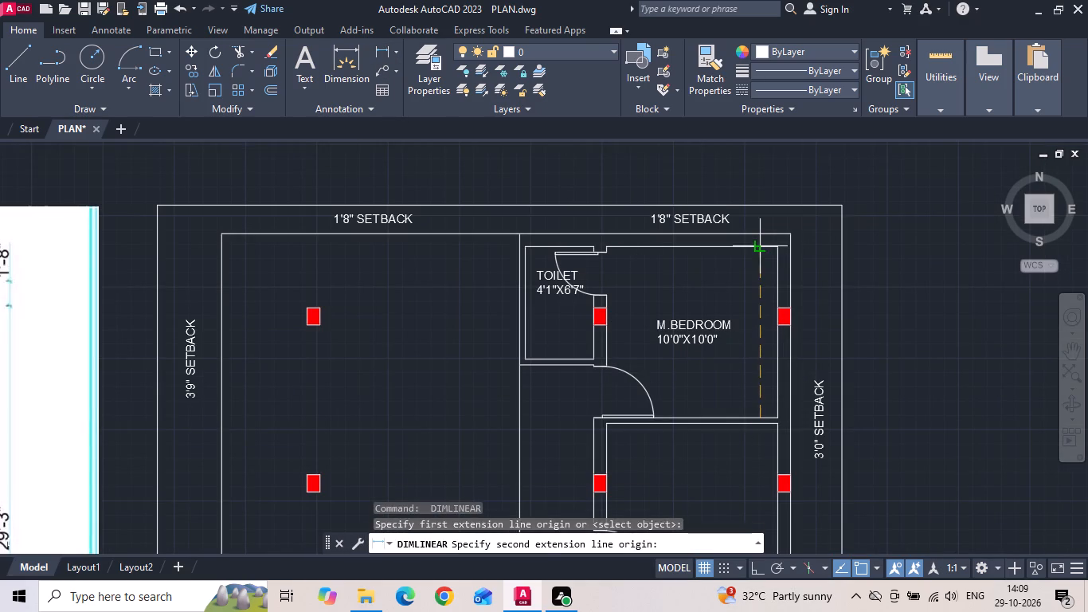
click(762, 247)
key(Escape)
Check the terrace plan's upper toilet width and height between inner wall faces using linear dimensions, without placing them.
scroll(605, 329, up, 2)
key(space)
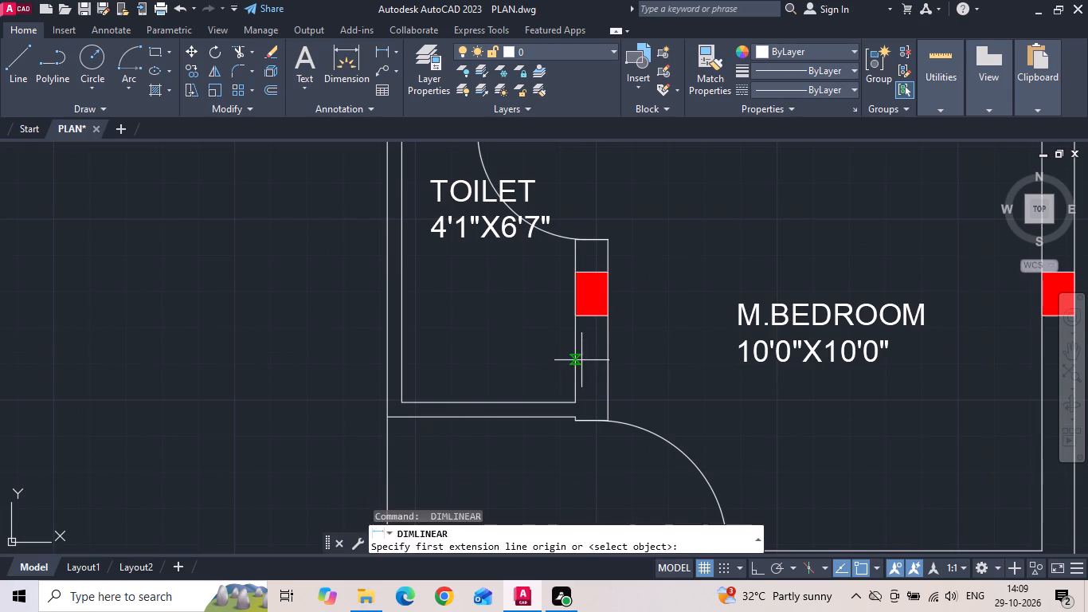
click(581, 360)
click(401, 357)
key(Escape)
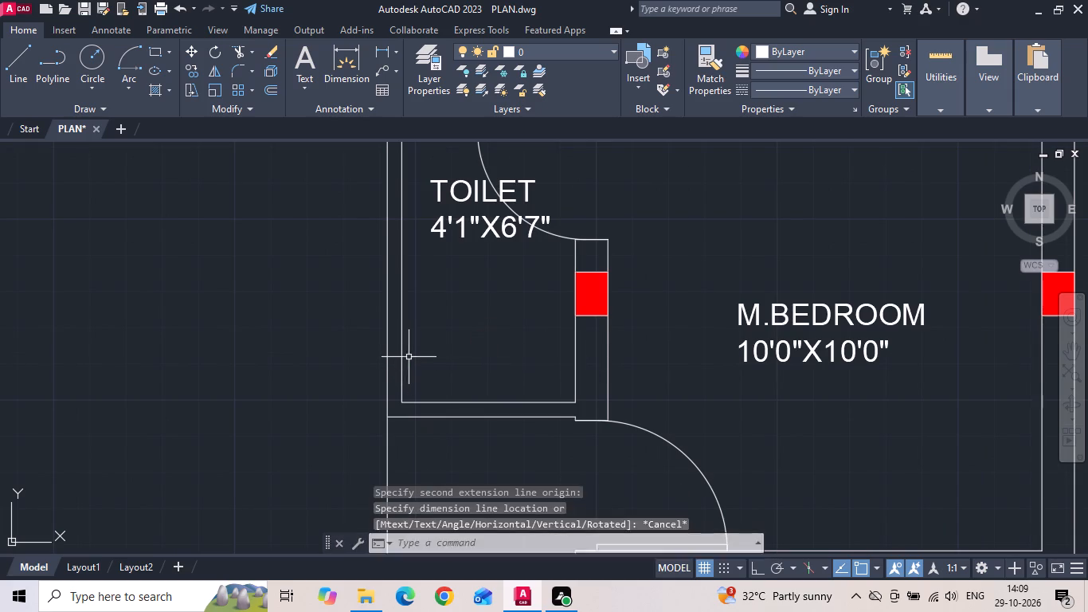
key(space)
click(422, 395)
scroll(429, 360, down, 1)
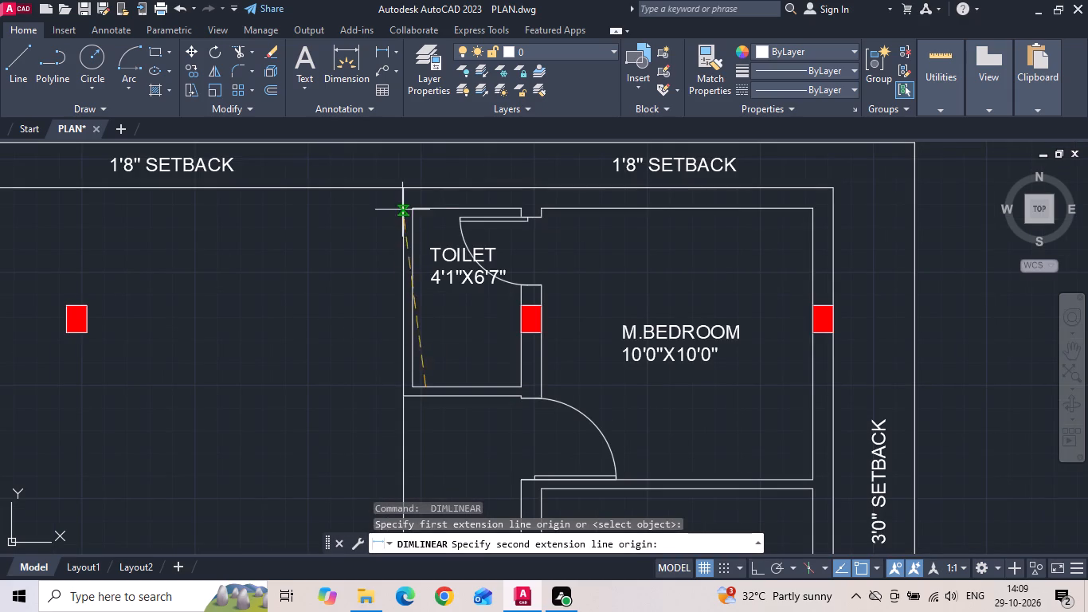
click(421, 210)
key(Escape)
Edit the size line of the terrace plan's upper TOILET label to read 4'0"X6'7".
scroll(446, 257, up, 1)
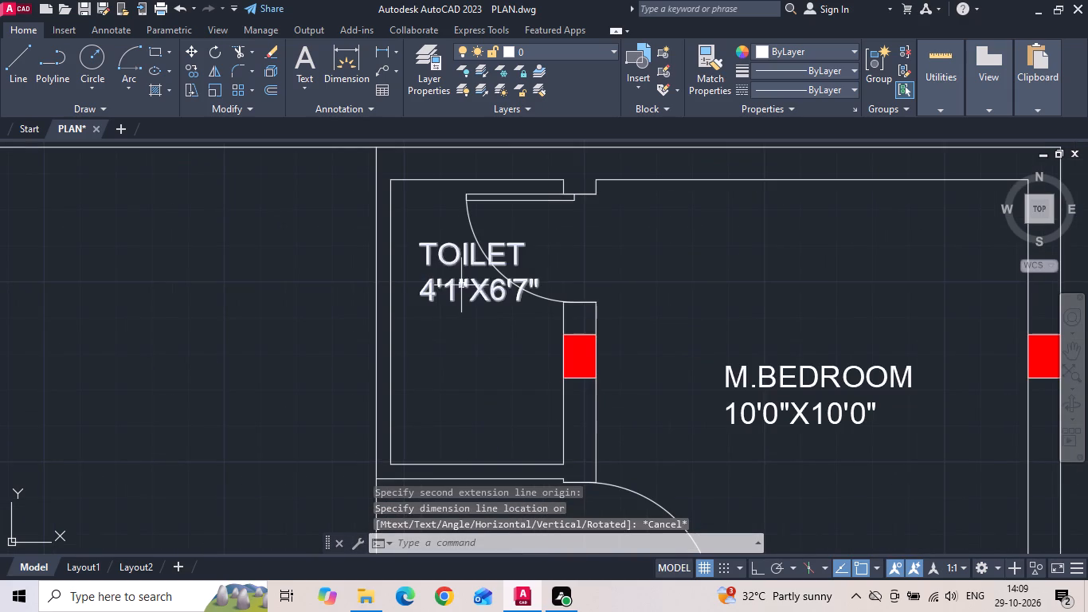
double_click(456, 297)
key(BackSpace)
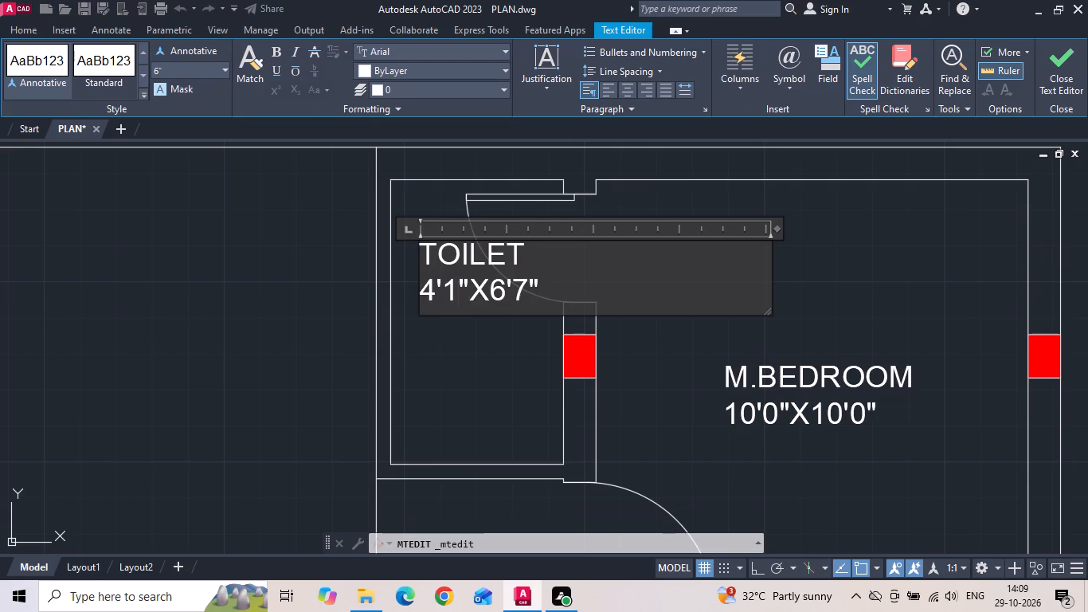
key(0)
click(442, 347)
Move the upper TOILET label down inside its room, clear of the door swing.
click(439, 296)
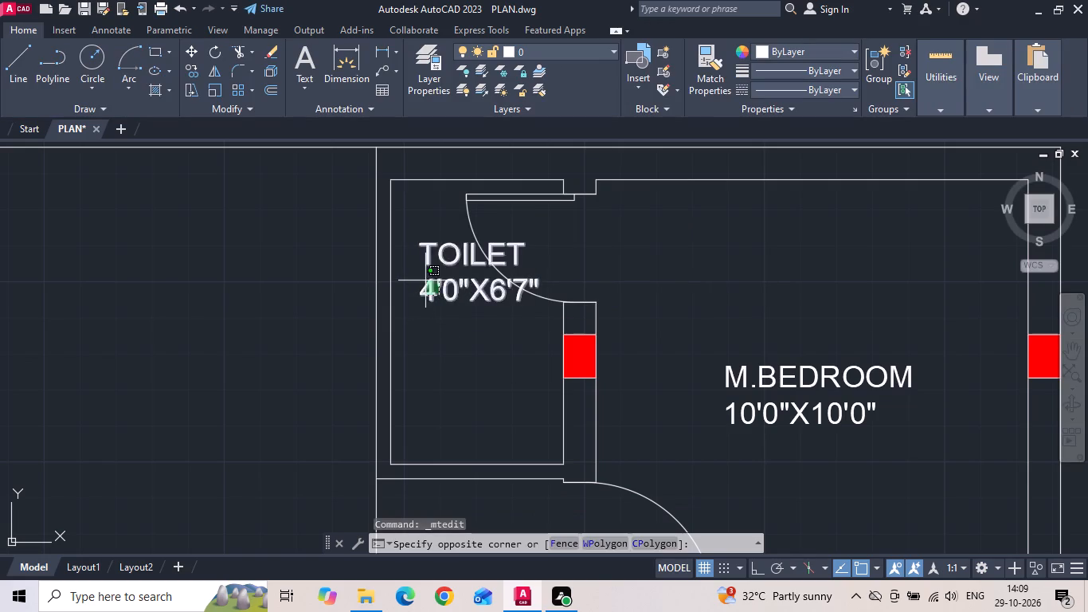
click(425, 280)
right_click(425, 280)
click(460, 295)
scroll(460, 296, down, 1)
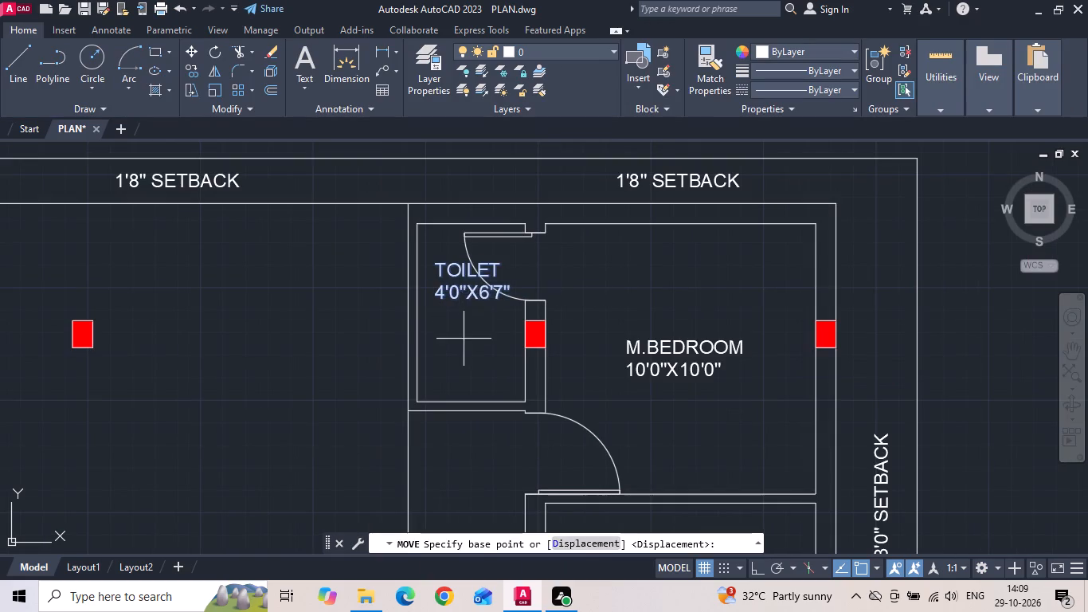
drag(465, 343, 468, 351)
click(463, 381)
Edit the terrace plan's M.BEDROOM label to read BEDROOM, keeping the 10'0"X10'0" size line.
scroll(534, 253, down, 1)
middle_drag(565, 335, 562, 320)
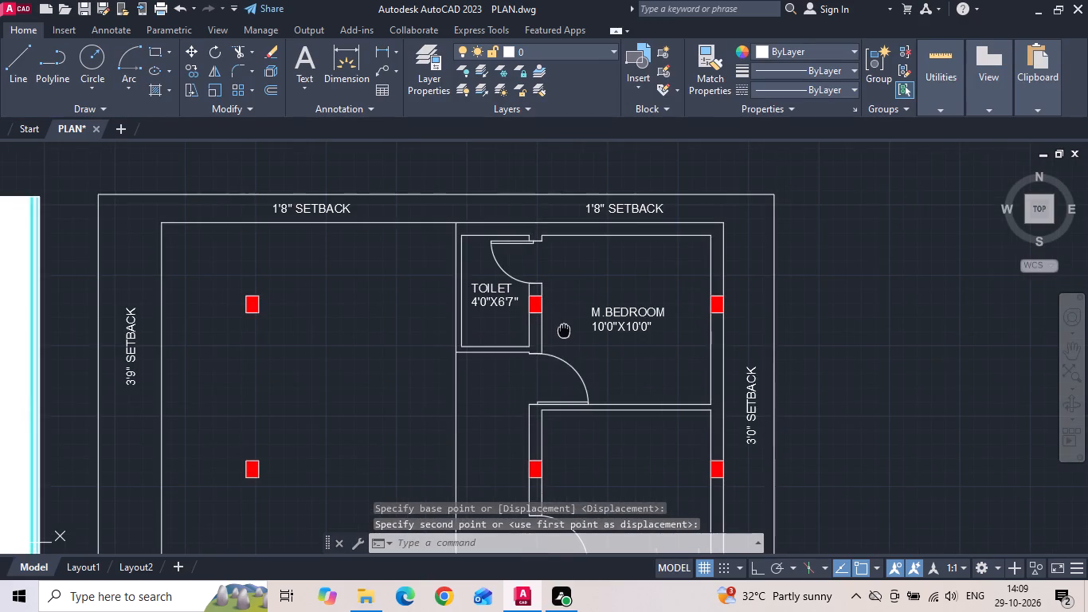
middle_drag(562, 320, 546, 229)
scroll(667, 259, down, 2)
scroll(370, 280, up, 2)
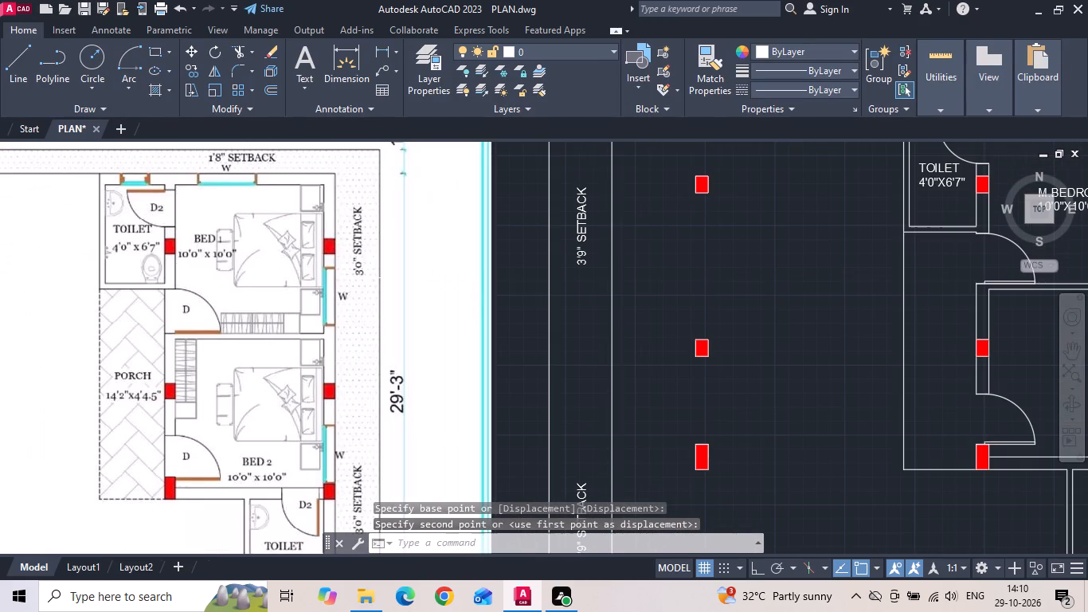
scroll(280, 307, down, 1)
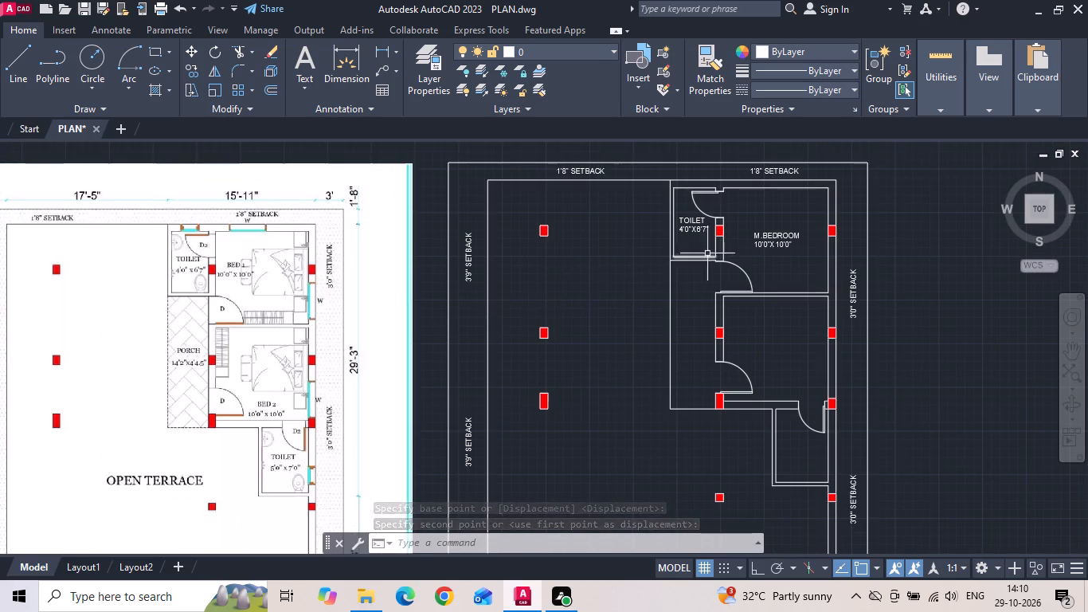
scroll(771, 237, up, 2)
double_click(750, 235)
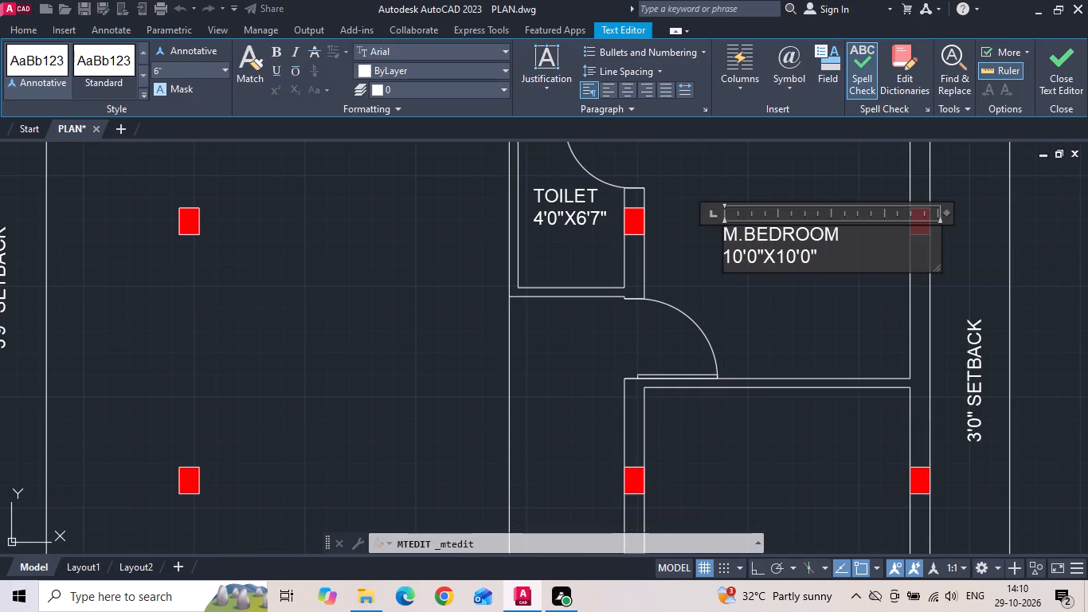
drag(742, 239, 662, 238)
key(BackSpace)
click(726, 292)
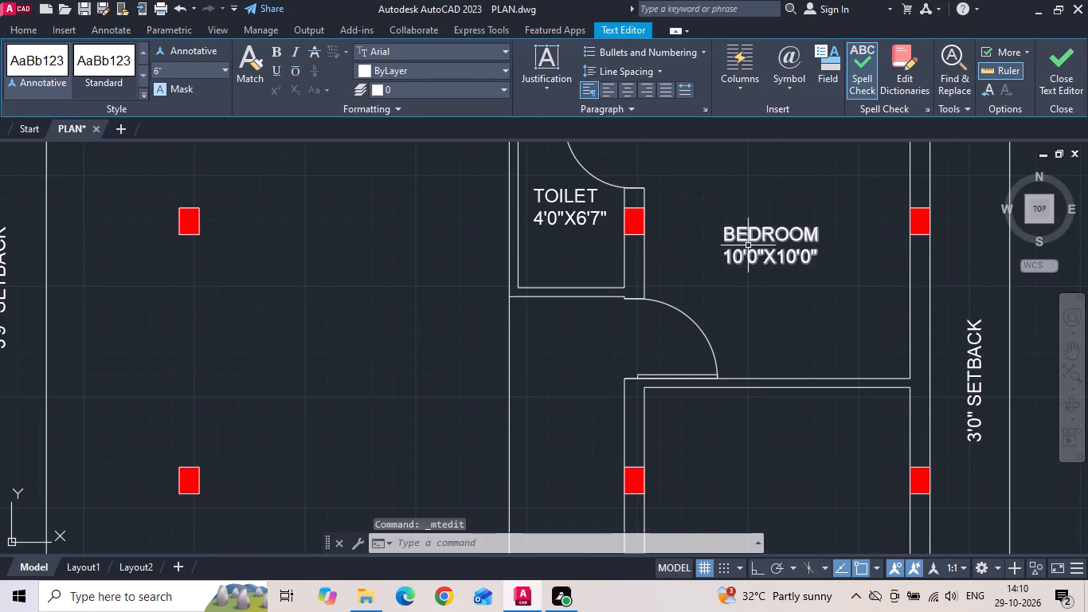
Copy the upper BEDROOM label straight down into the terrace plan's lower bedroom with Ortho on.
click(751, 240)
click(742, 215)
right_click(742, 214)
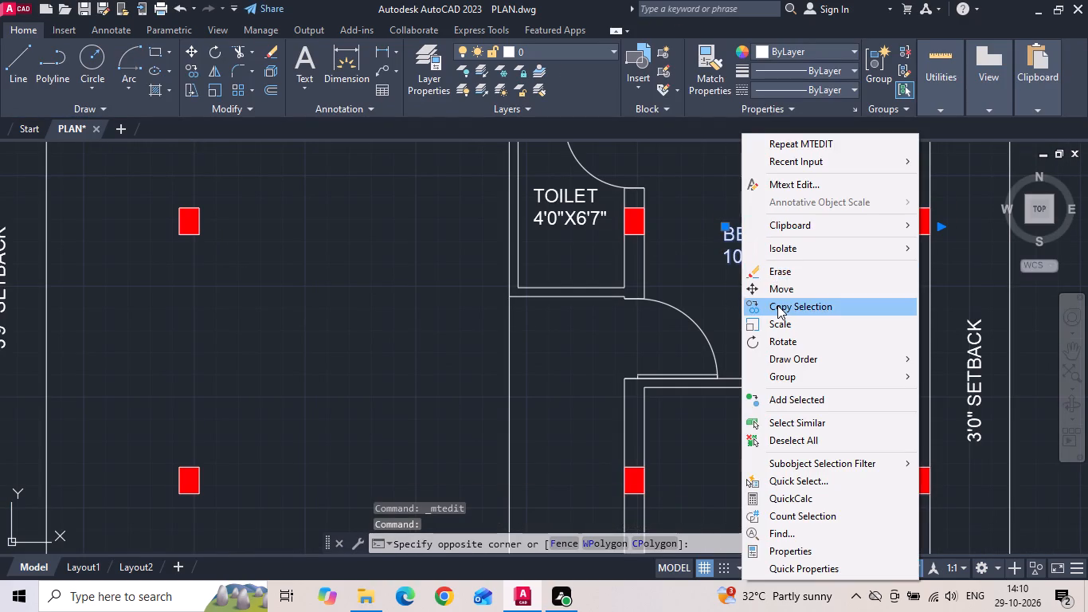
click(777, 305)
key(F8)
scroll(742, 249, down, 1)
drag(747, 249, 747, 265)
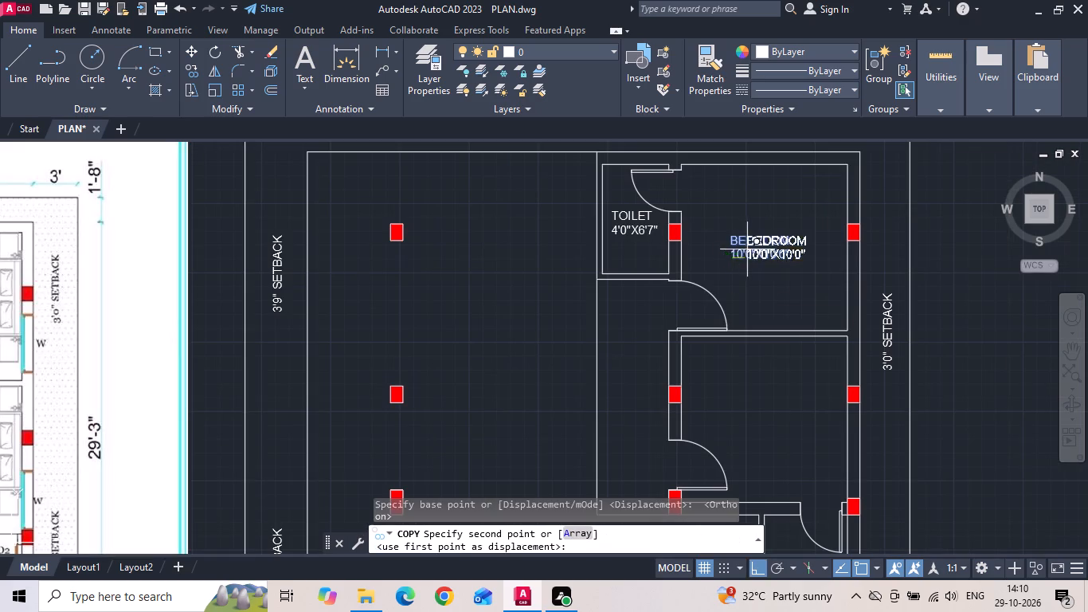
drag(747, 265, 747, 284)
click(735, 426)
key(Escape)
Check the terrace plan's lower bedroom width and height between inner wall faces using linear dimensions, without placing them.
middle_drag(724, 410, 686, 313)
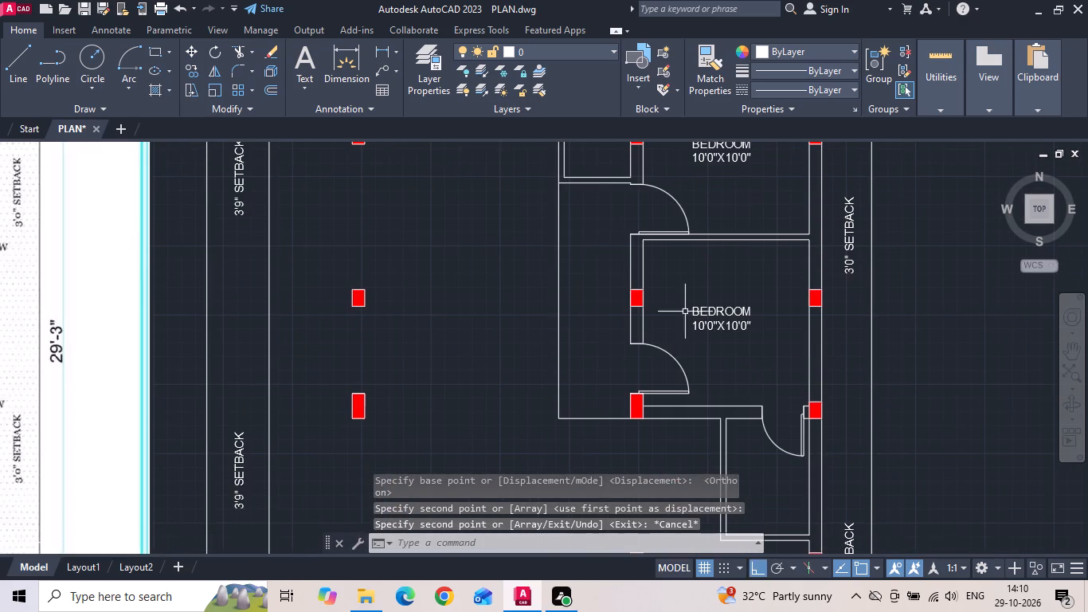
click(385, 53)
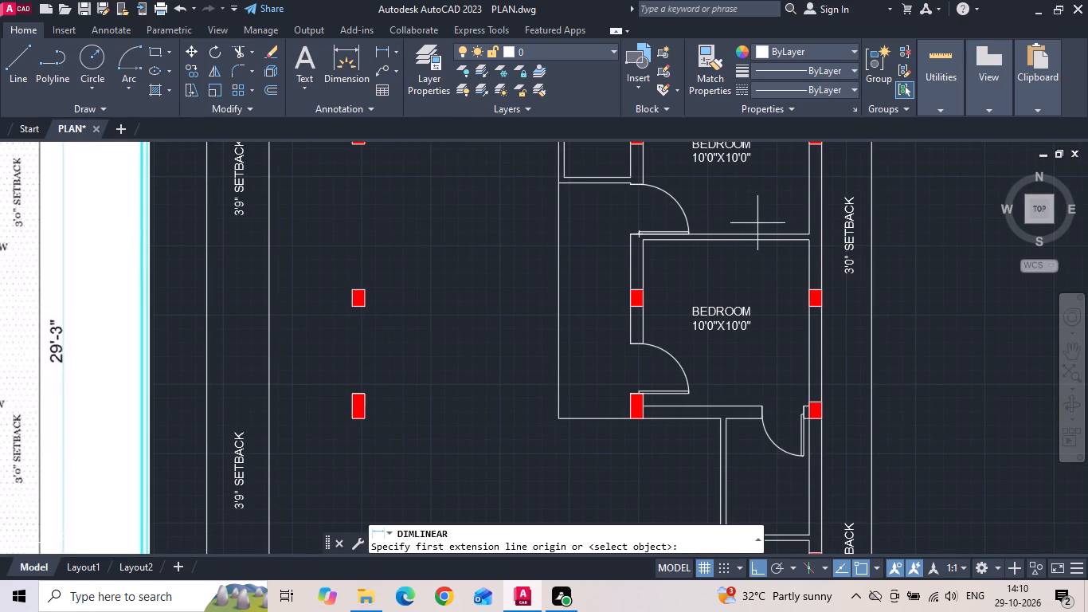
click(809, 261)
click(644, 261)
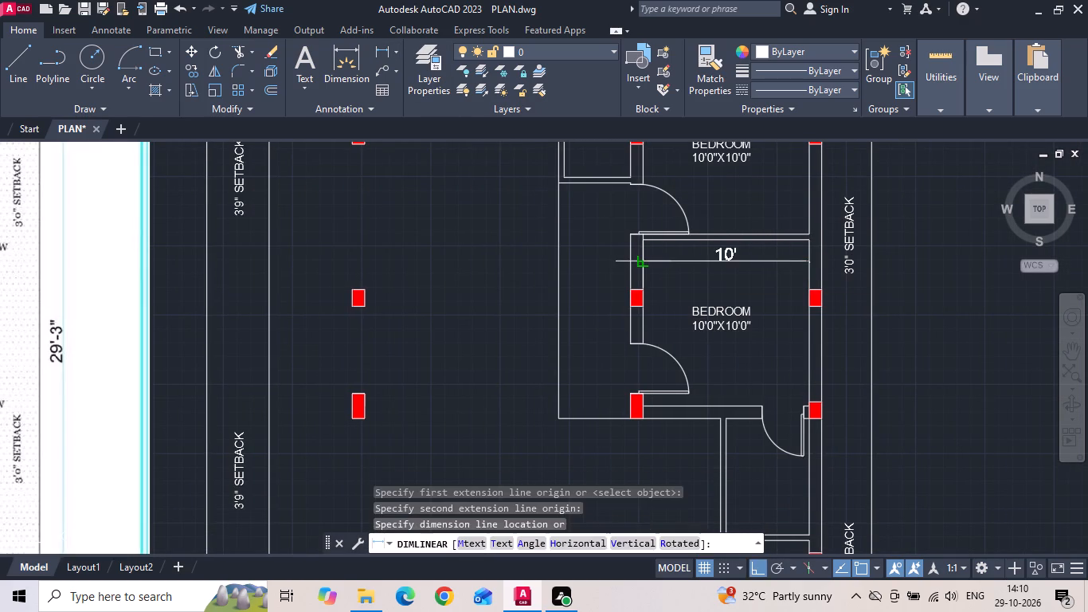
key(space)
key(space)
click(699, 246)
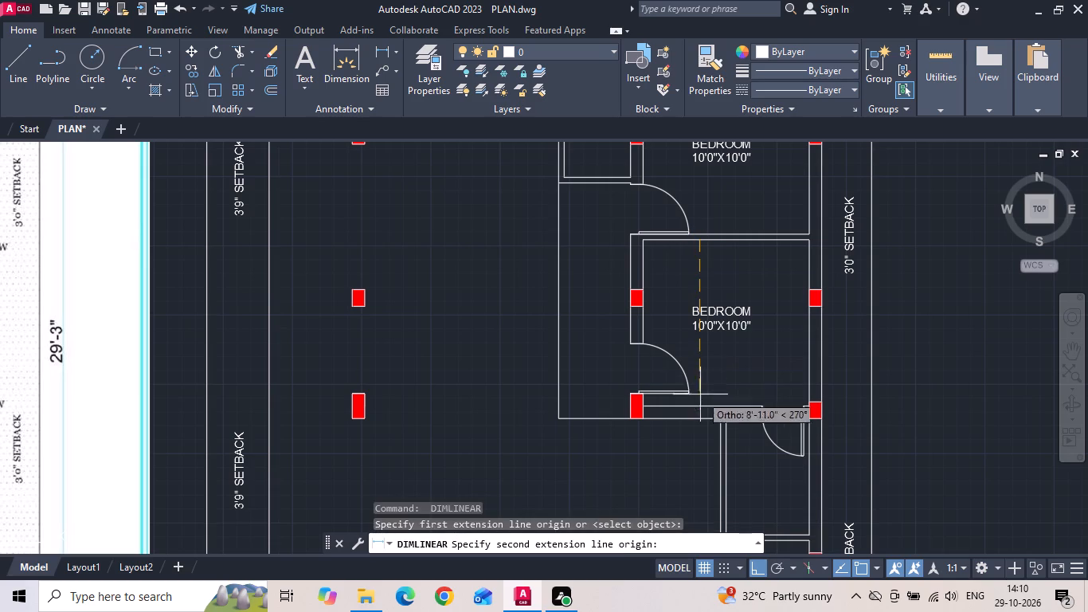
click(705, 405)
key(Escape)
scroll(671, 351, down, 1)
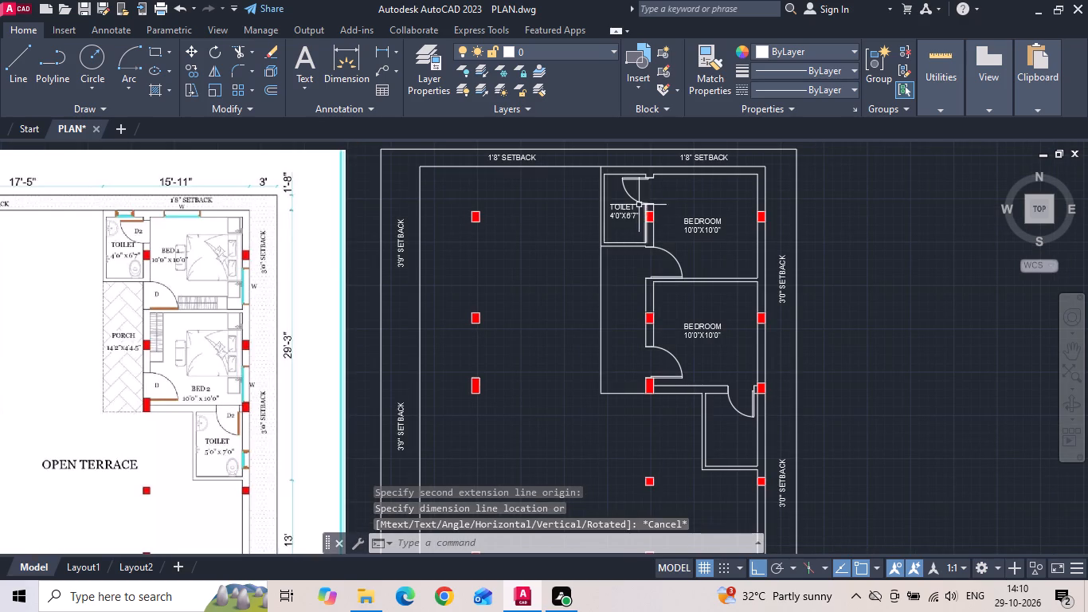
Copy the terrace plan's upper TOILET label straight down into the porch area beside the lower bedroom.
click(625, 215)
right_click(624, 216)
click(658, 310)
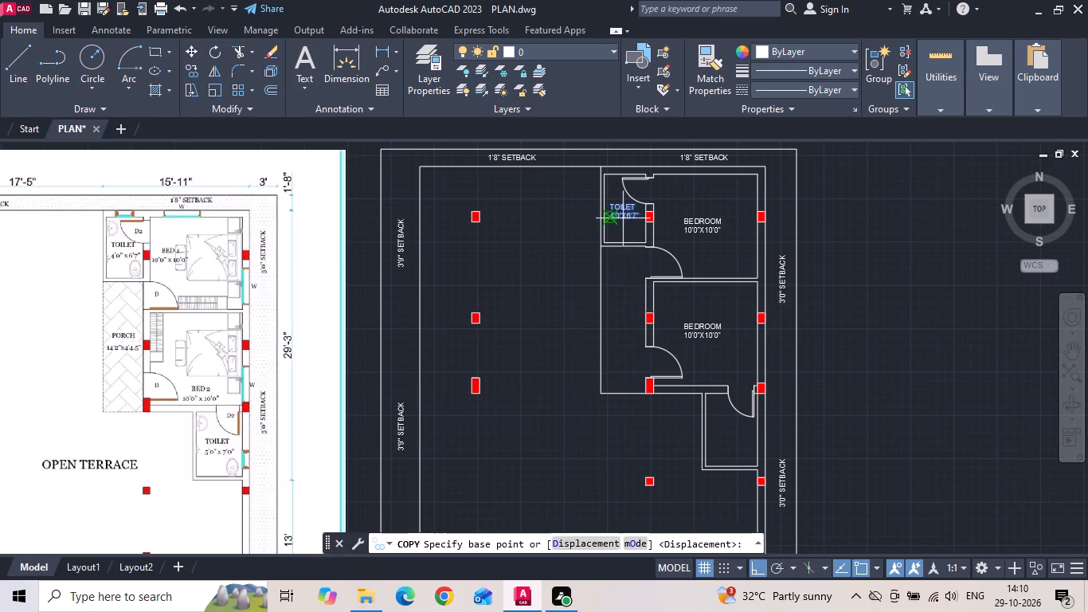
drag(623, 218, 632, 250)
scroll(673, 387, up, 1)
click(597, 287)
key(Escape)
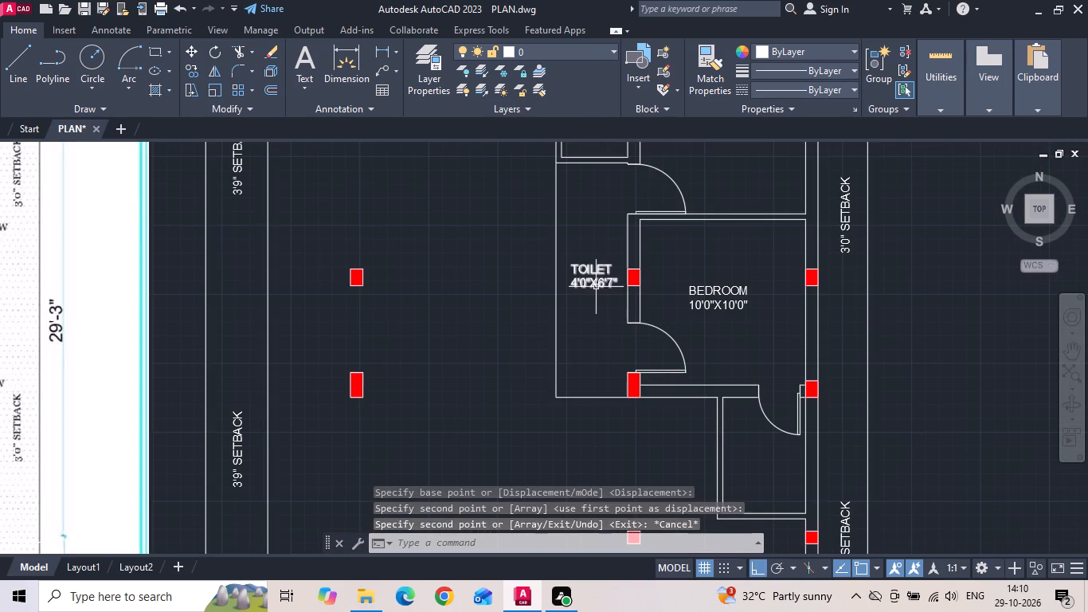
Copy the TOILET label from the porch area horizontally to the right with Ortho on, in line above the lower toilet.
click(596, 287)
right_click(596, 287)
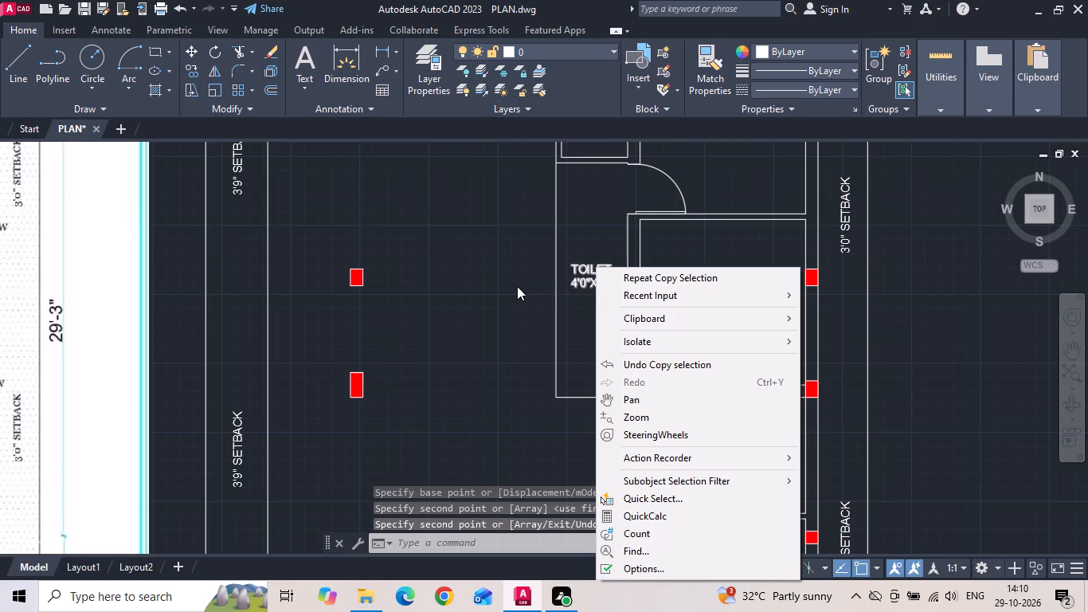
click(517, 286)
click(559, 277)
click(594, 273)
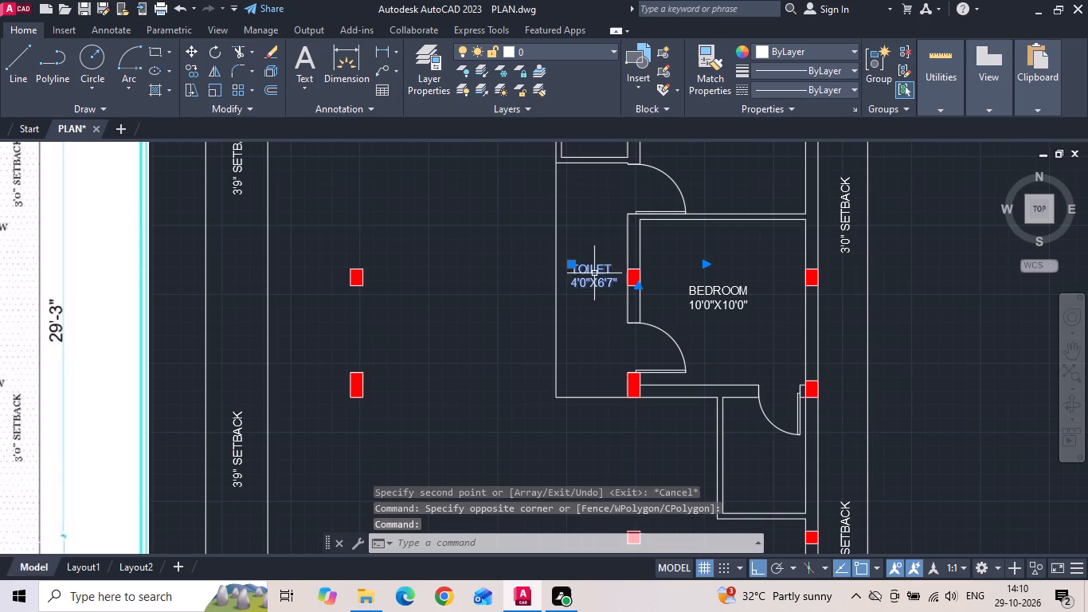
right_click(594, 273)
click(624, 307)
drag(601, 284, 601, 292)
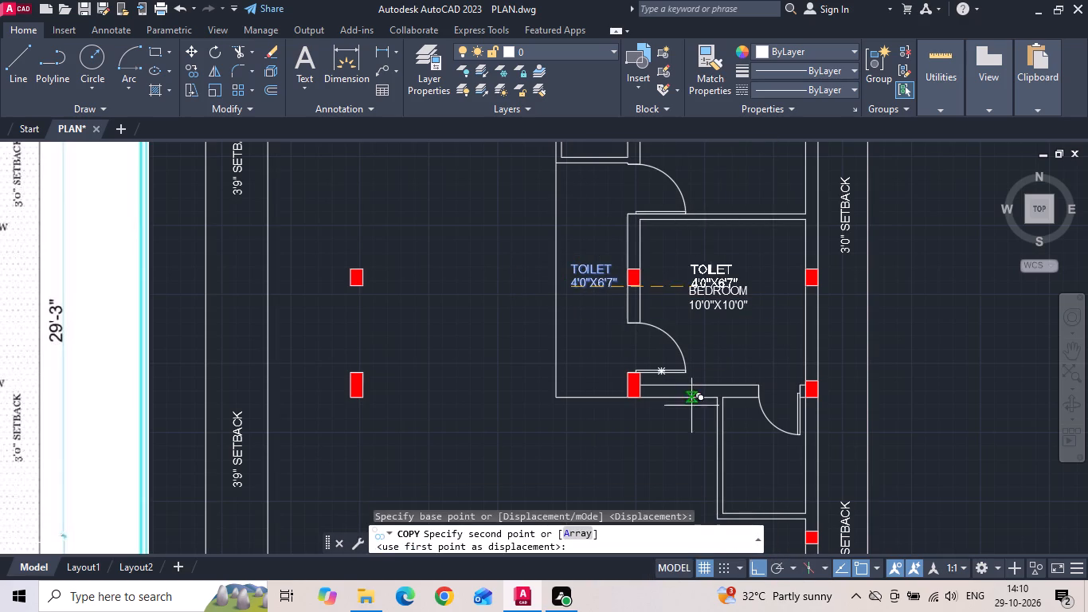
click(751, 456)
middle_drag(750, 443, 691, 390)
key(Escape)
Move the new TOILET label straight down into the lower toilet, below the door swing, and shift it slightly left to centre it.
click(709, 225)
right_click(709, 225)
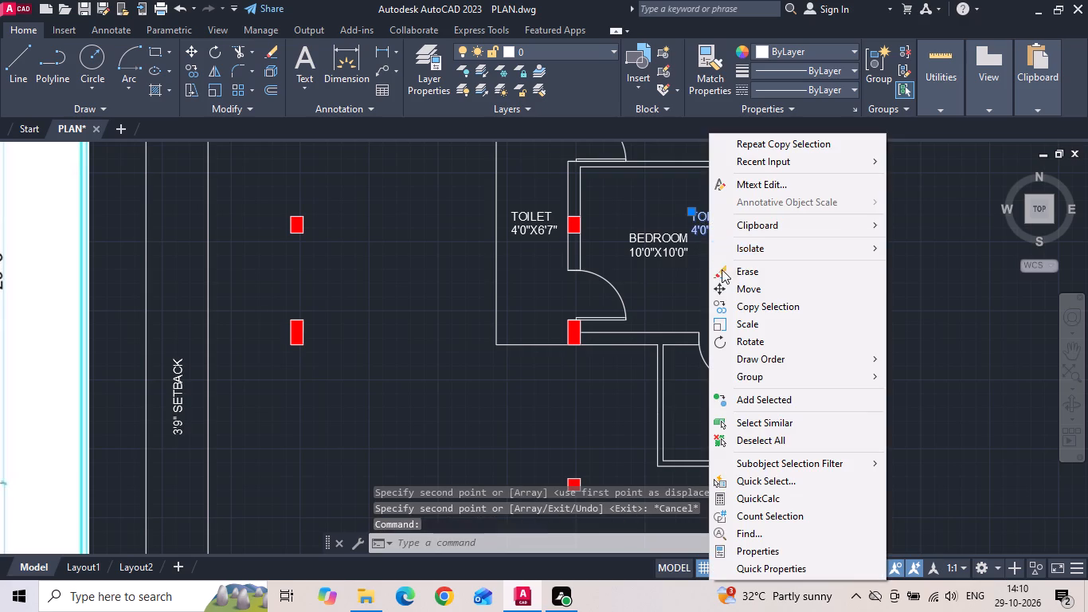
click(725, 285)
drag(716, 232, 718, 248)
scroll(695, 402, up, 2)
middle_drag(689, 401, 677, 342)
click(665, 375)
key(Escape)
click(683, 337)
click(668, 332)
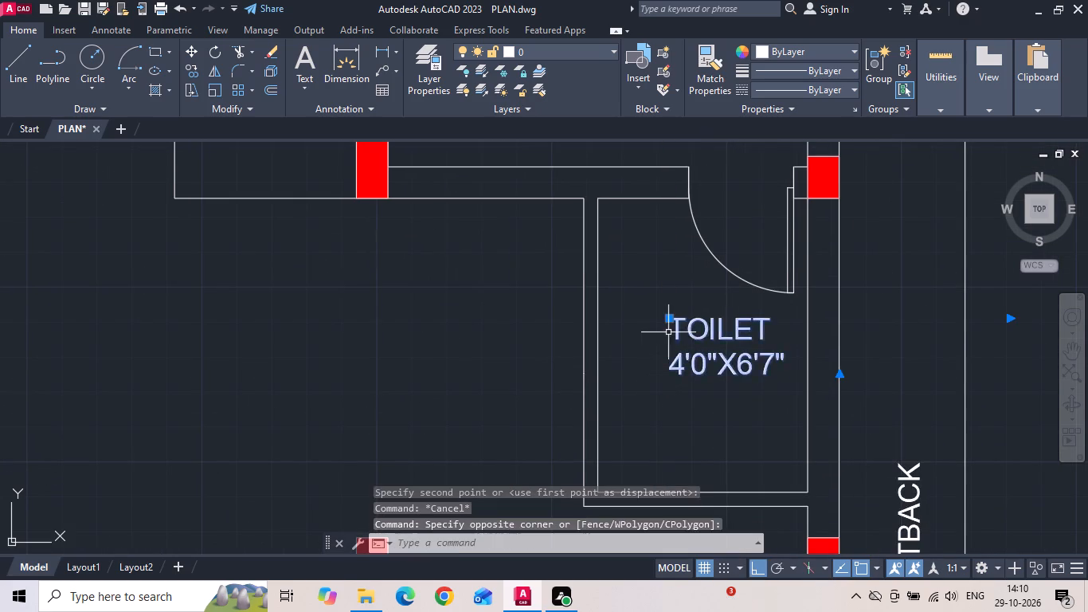
right_click(668, 332)
click(724, 295)
click(896, 336)
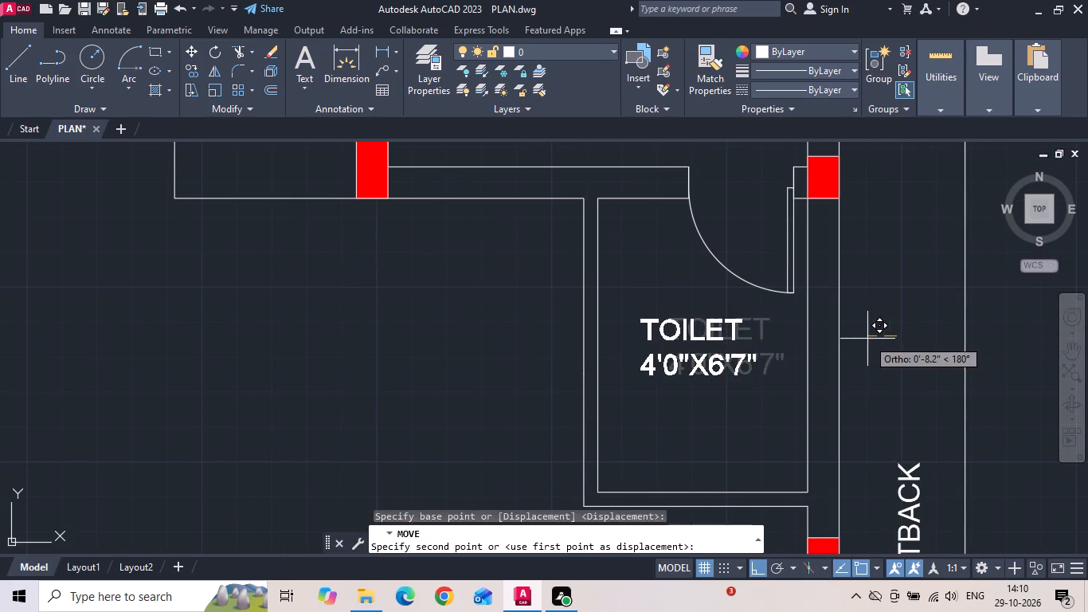
click(867, 339)
Check the lower toilet's height and width between inner wall faces using linear dimensions, without placing them.
click(388, 56)
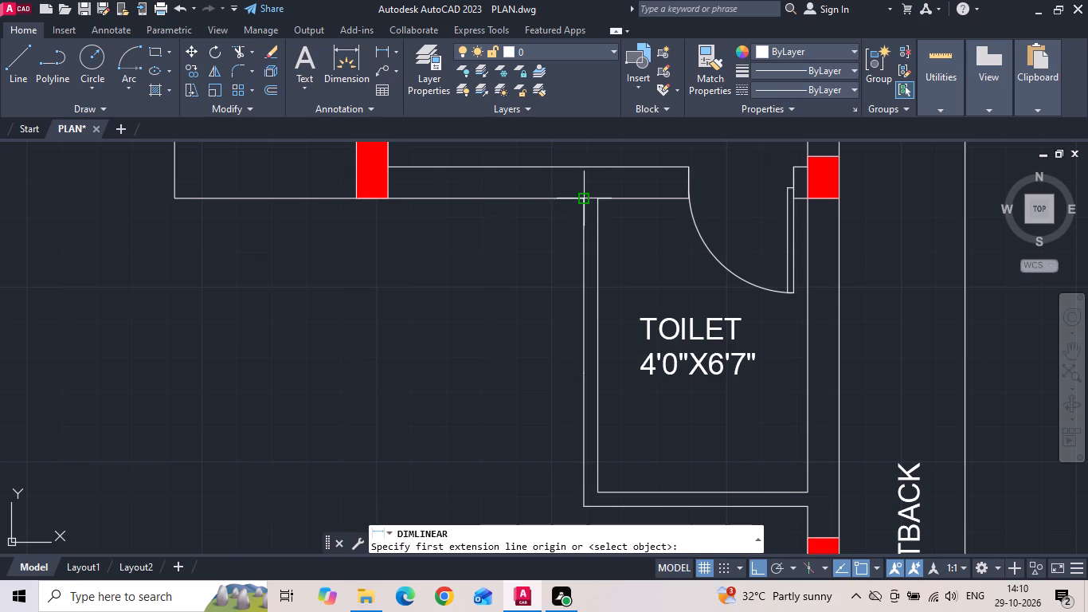
drag(604, 198, 612, 269)
click(600, 494)
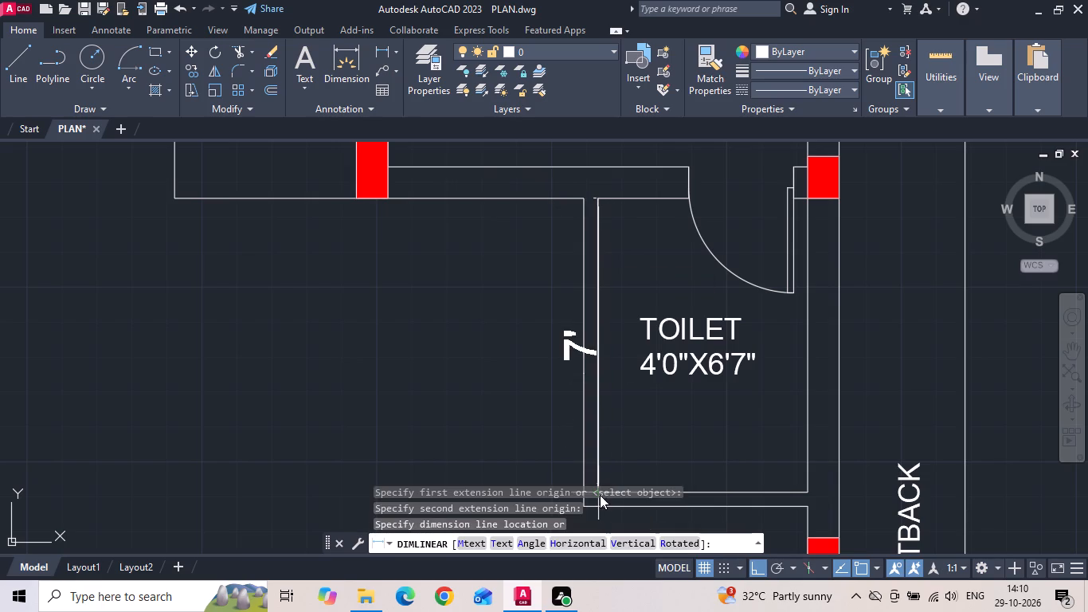
key(space)
key(space)
click(599, 453)
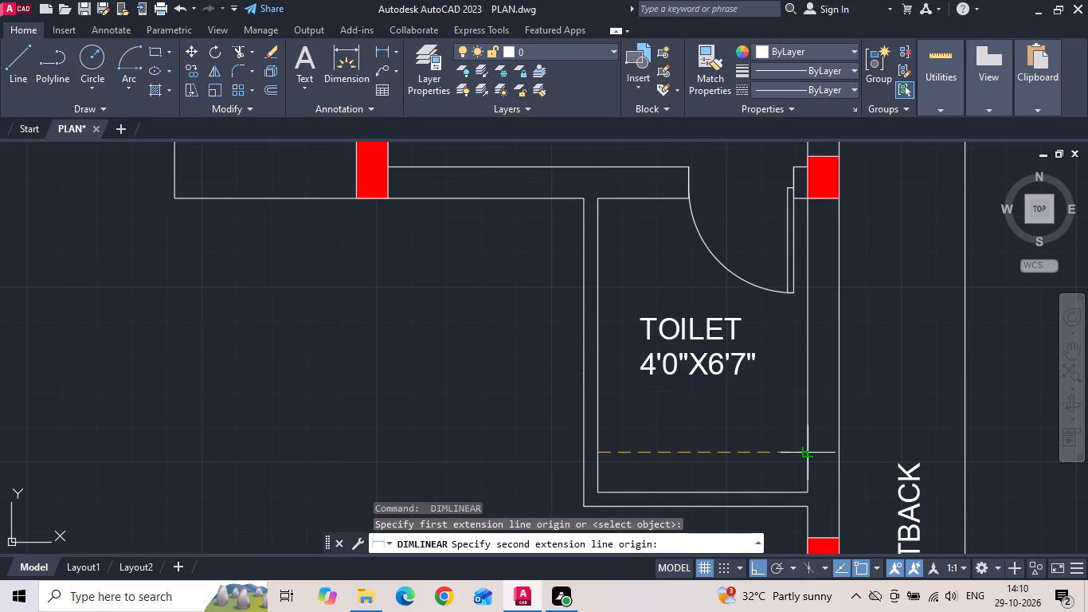
click(812, 454)
key(Escape)
Edit the size line of the lower toilet's label to read 5'0"X7'0".
double_click(652, 371)
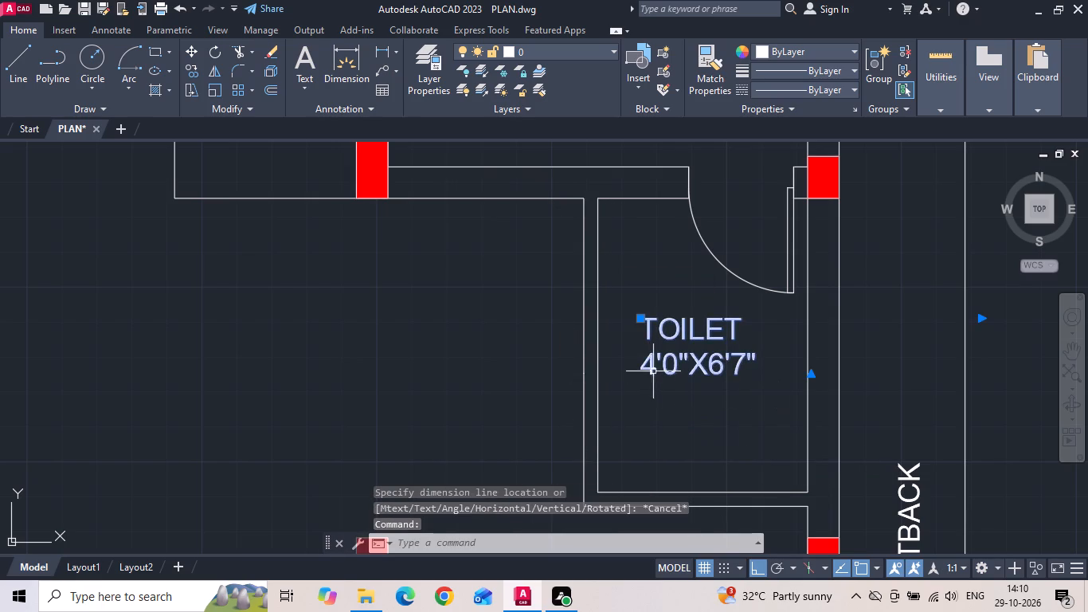
key(BackSpace)
key(5)
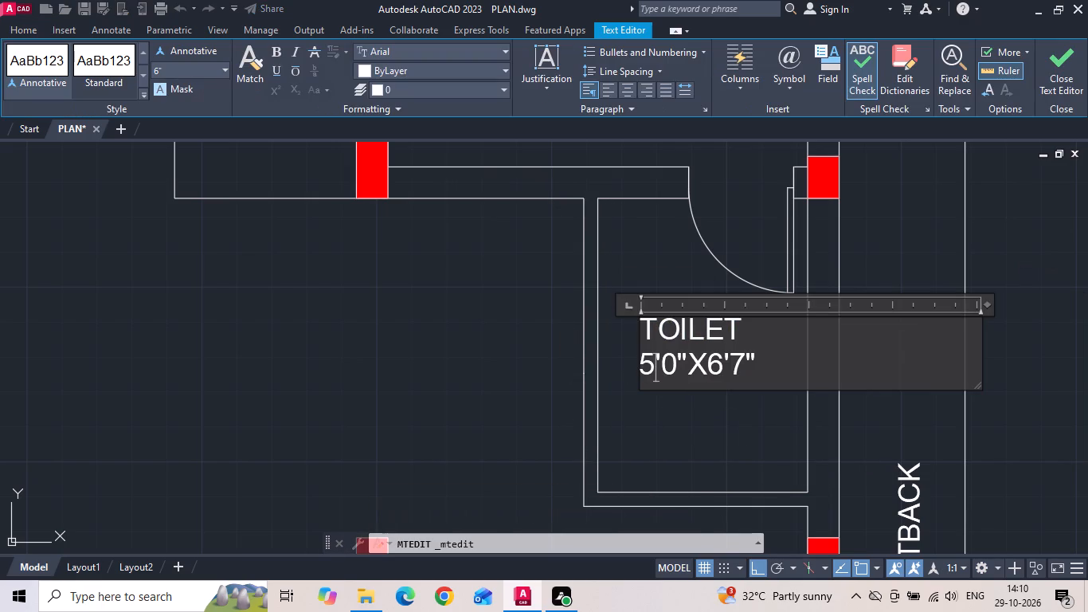
click(723, 375)
key(BackSpace)
key(7)
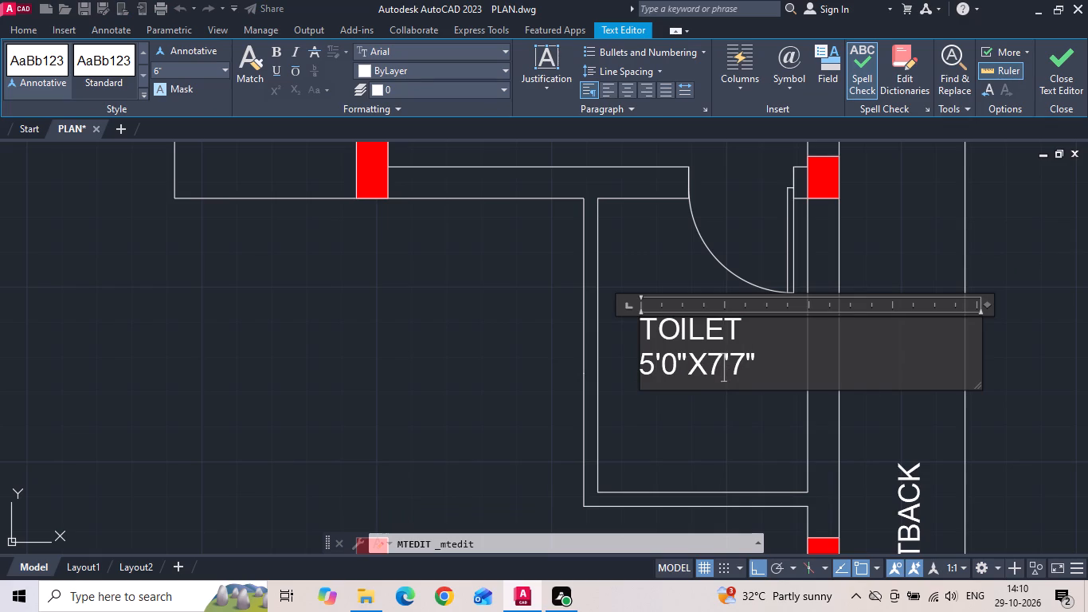
click(736, 376)
key(BackSpace)
key(Return)
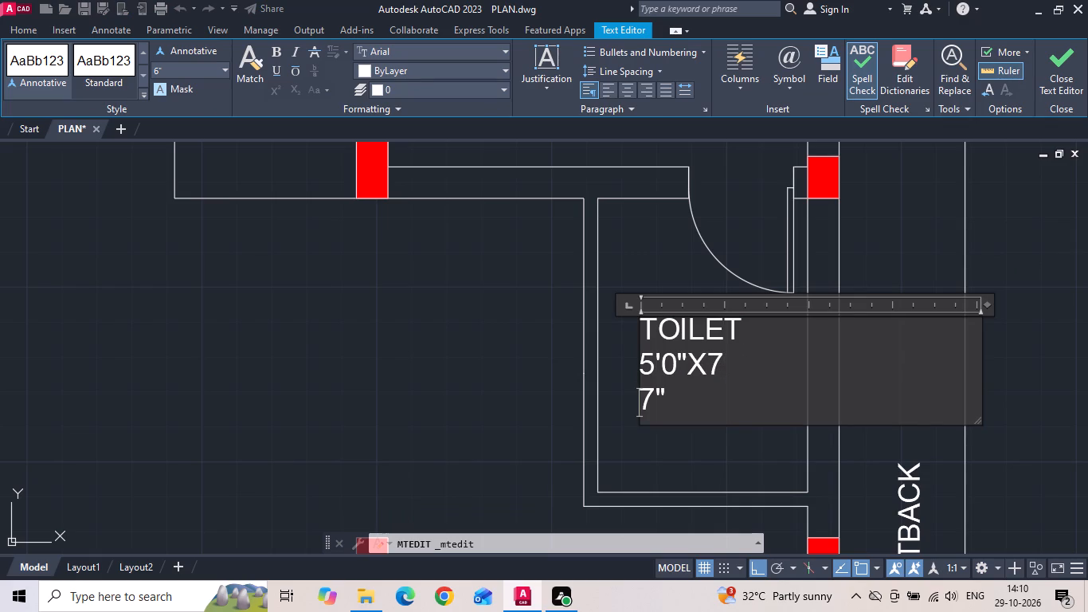
key(ctrl+z)
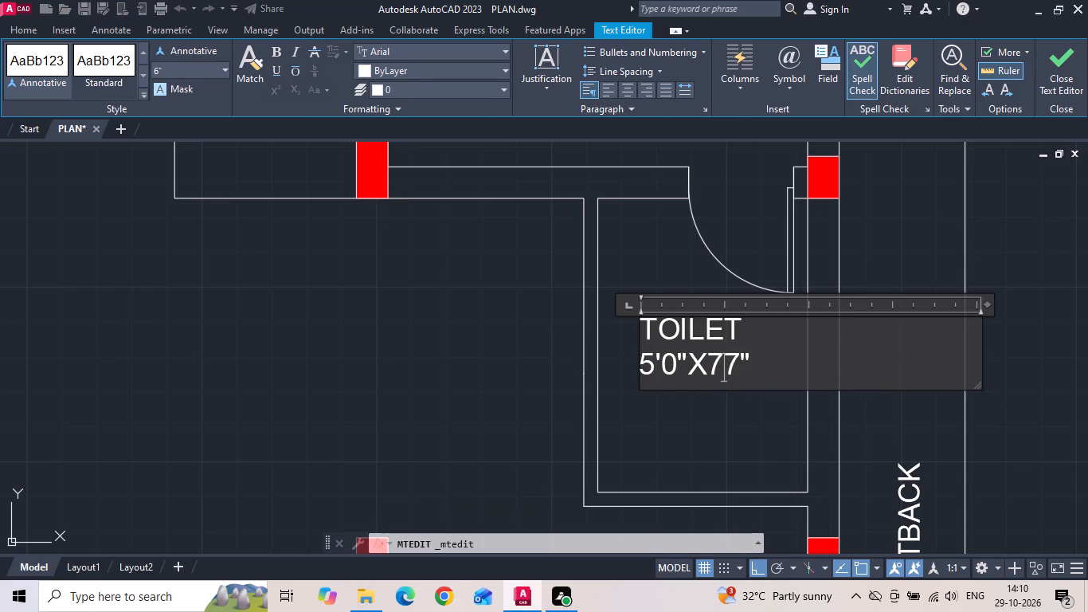
key(apostrophe)
click(741, 361)
key(BackSpace)
key(0)
click(713, 425)
Measure the porch's width and height by placing temporary linear dimensions between its boundary lines and walls.
scroll(653, 400, down, 5)
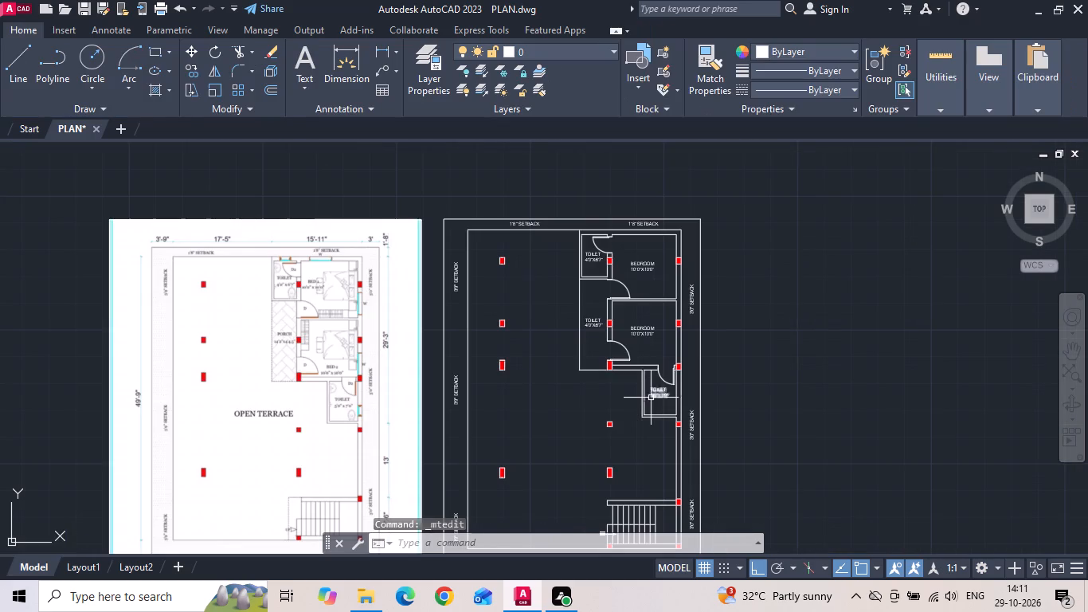
scroll(245, 341, up, 1)
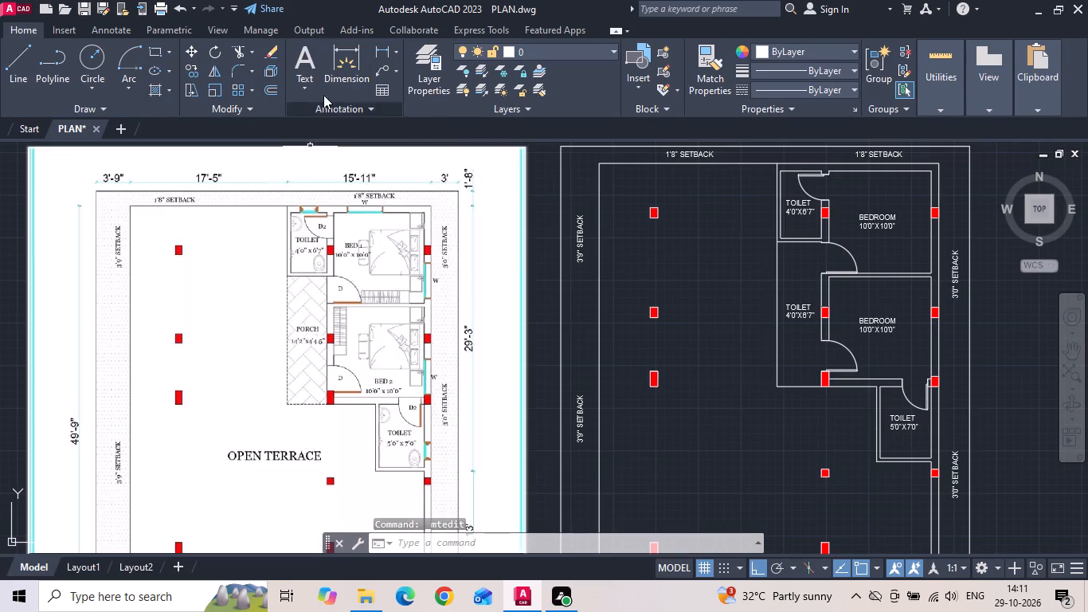
click(385, 49)
scroll(835, 314, up, 2)
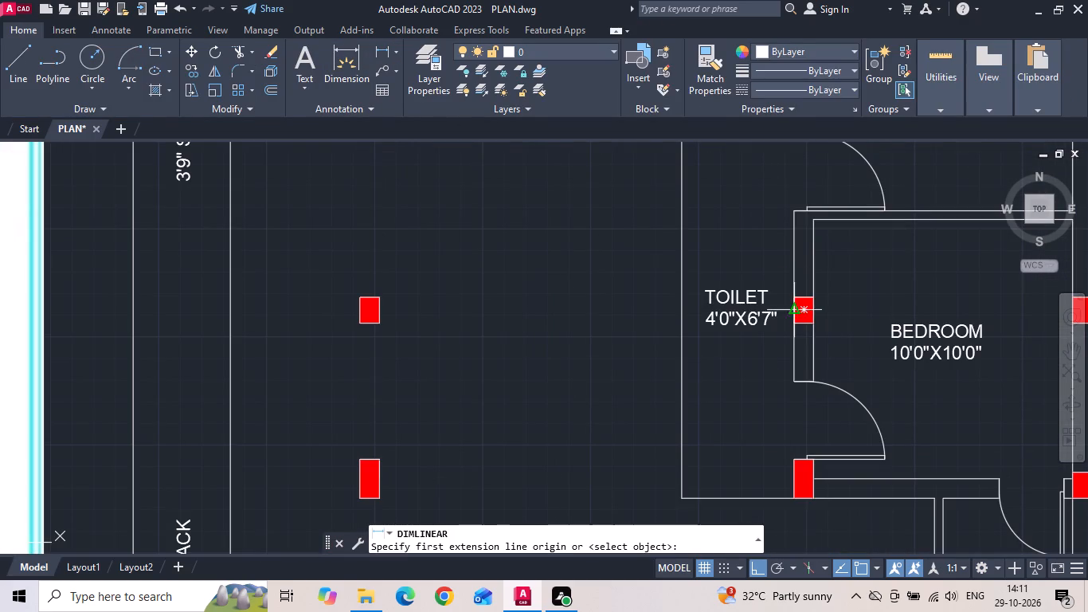
click(793, 253)
click(681, 250)
click(691, 257)
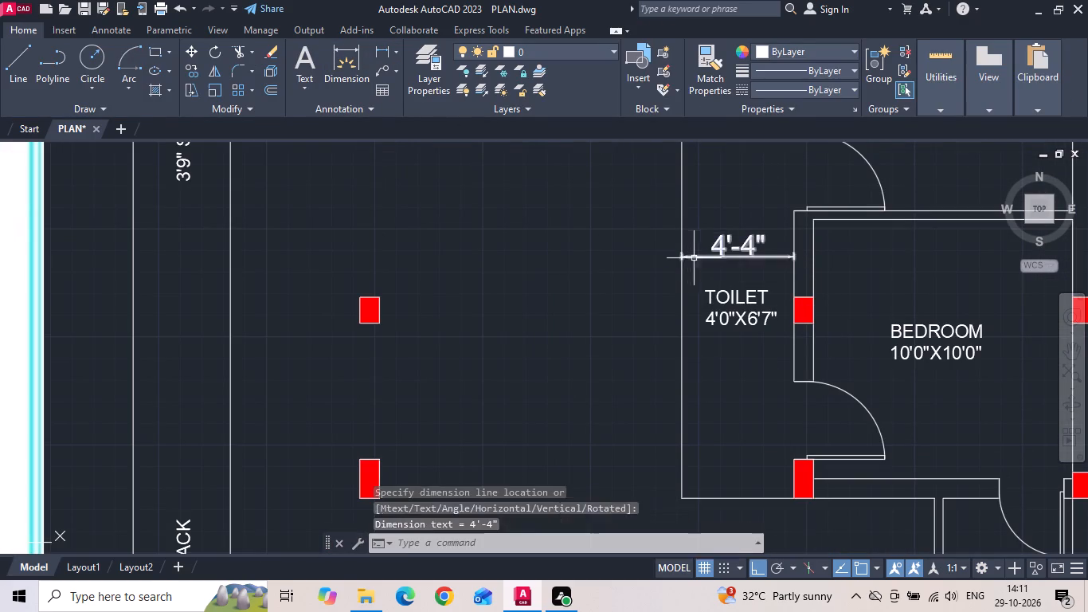
key(space)
click(680, 496)
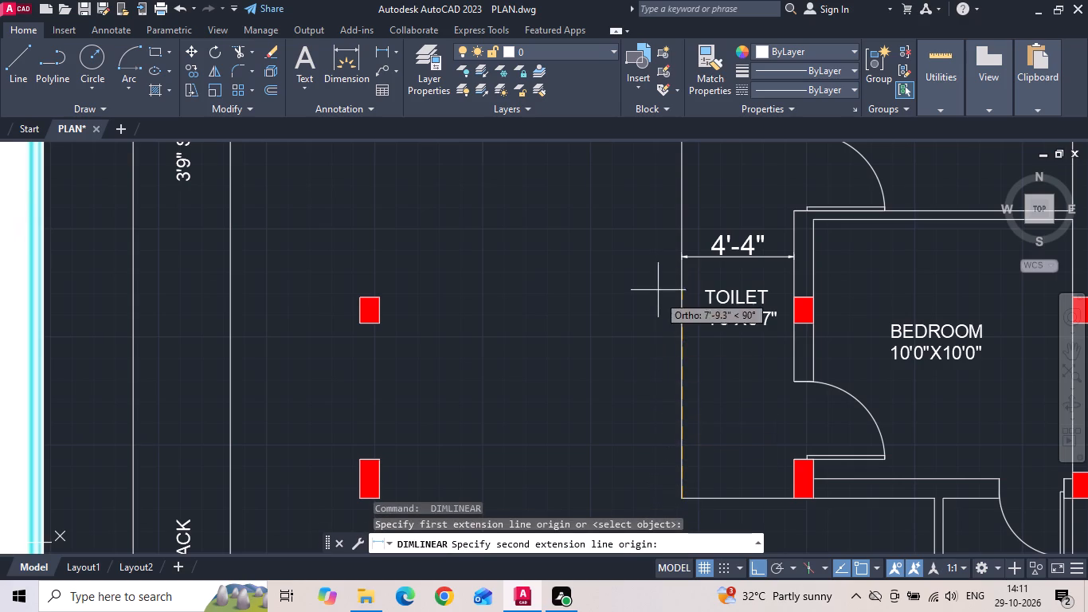
middle_drag(664, 260, 664, 368)
scroll(664, 368, down, 1)
drag(675, 286, 674, 308)
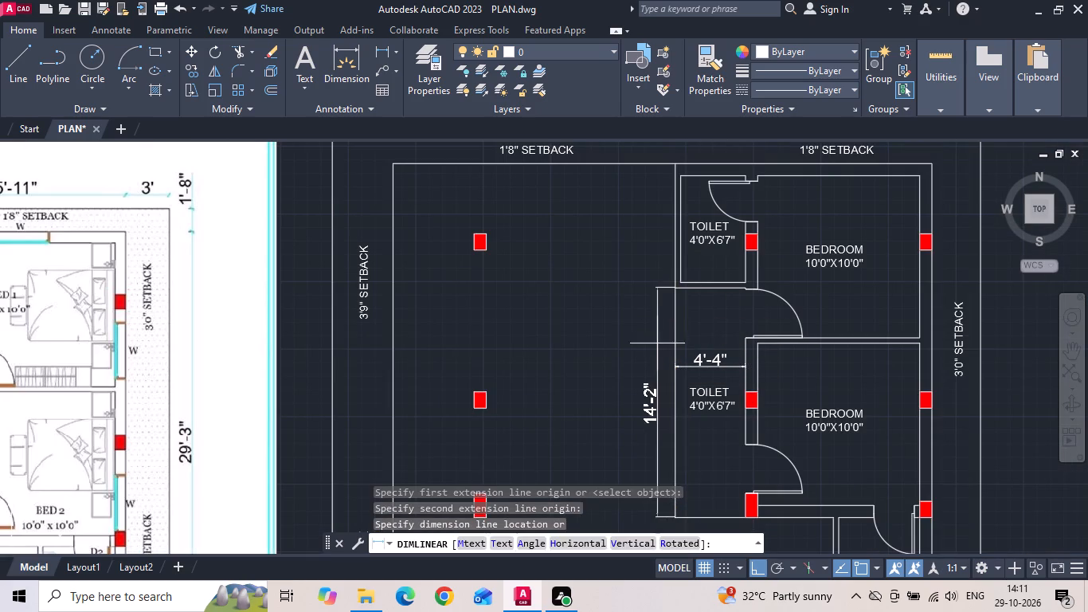
click(656, 345)
Edit the TOILET label in the porch area to read PORCH with the size line 4'4"X14'2".
scroll(691, 429, up, 2)
double_click(691, 379)
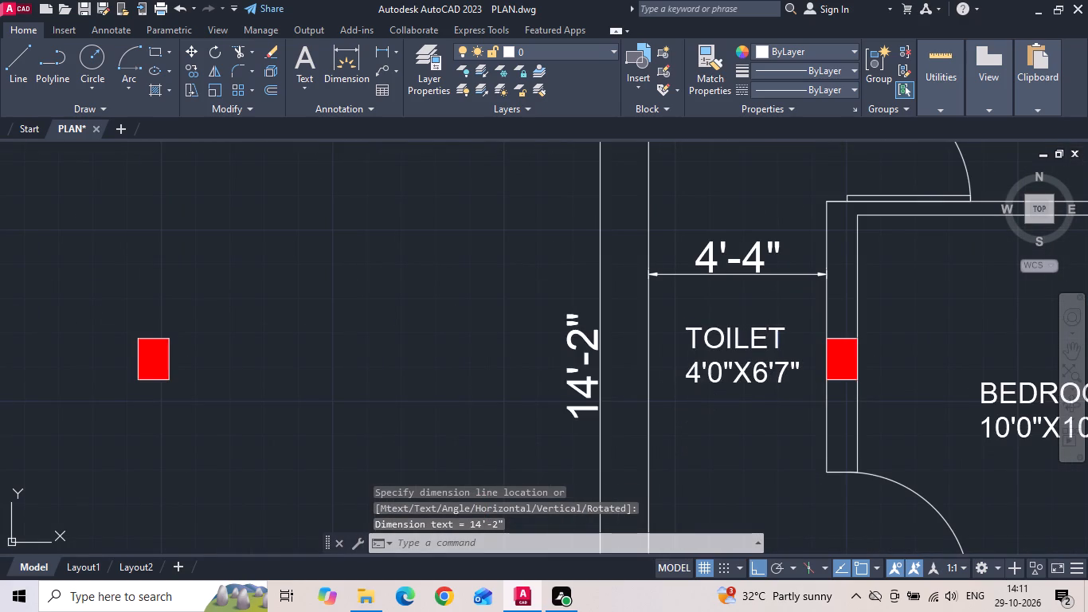
click(719, 379)
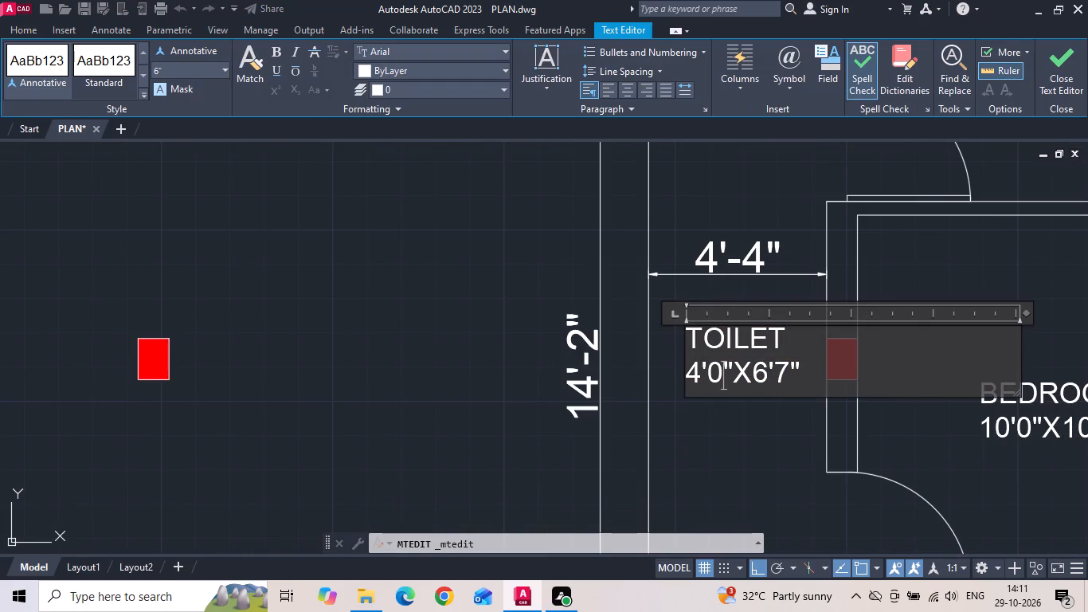
key(BackSpace)
key(4)
click(766, 378)
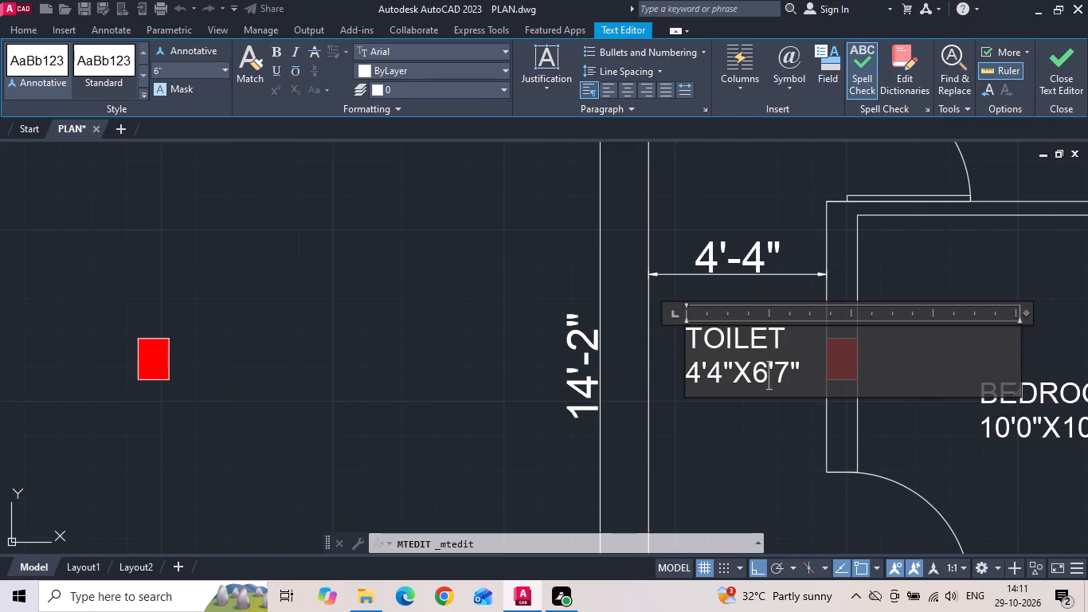
key(BackSpace)
text(14)
click(797, 387)
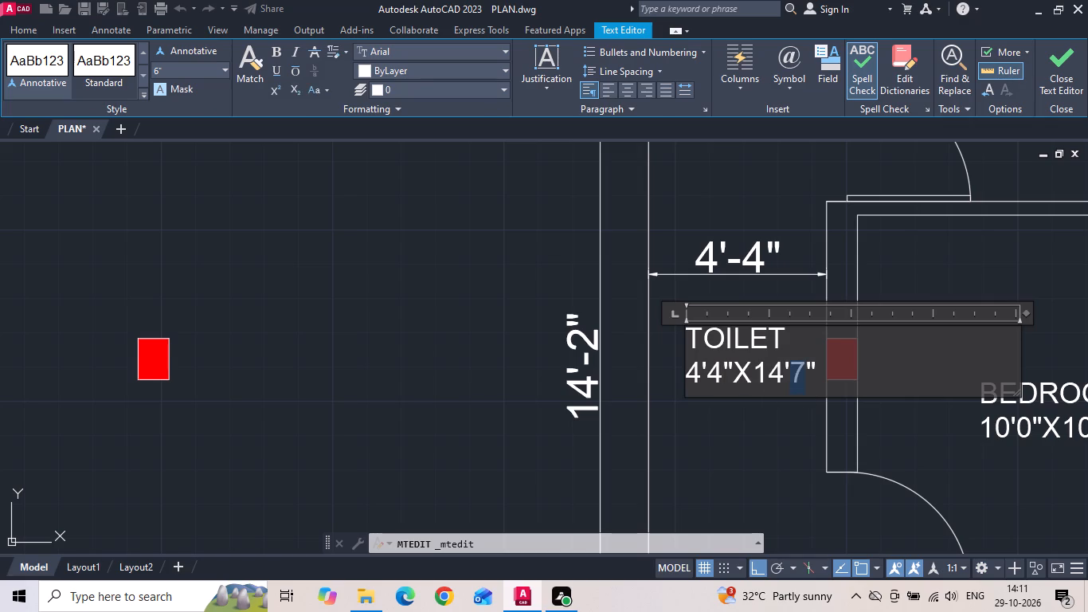
key(BackSpace)
key(2)
drag(797, 342, 605, 369)
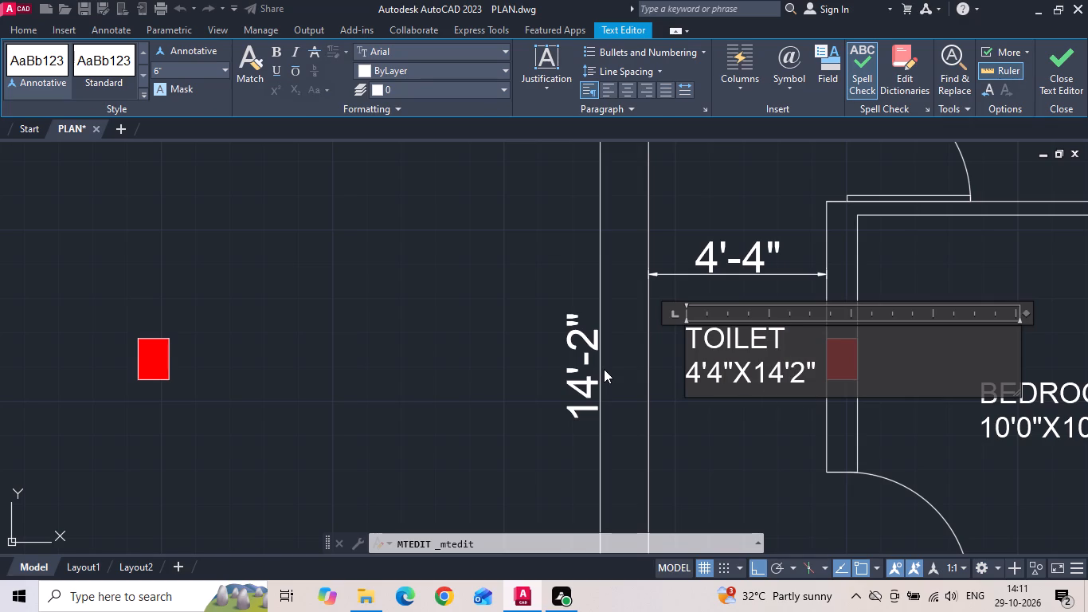
key(BackSpace)
key(BackSpace)
key(BackSpace)
key(BackSpace)
key(BackSpace)
key(BackSpace)
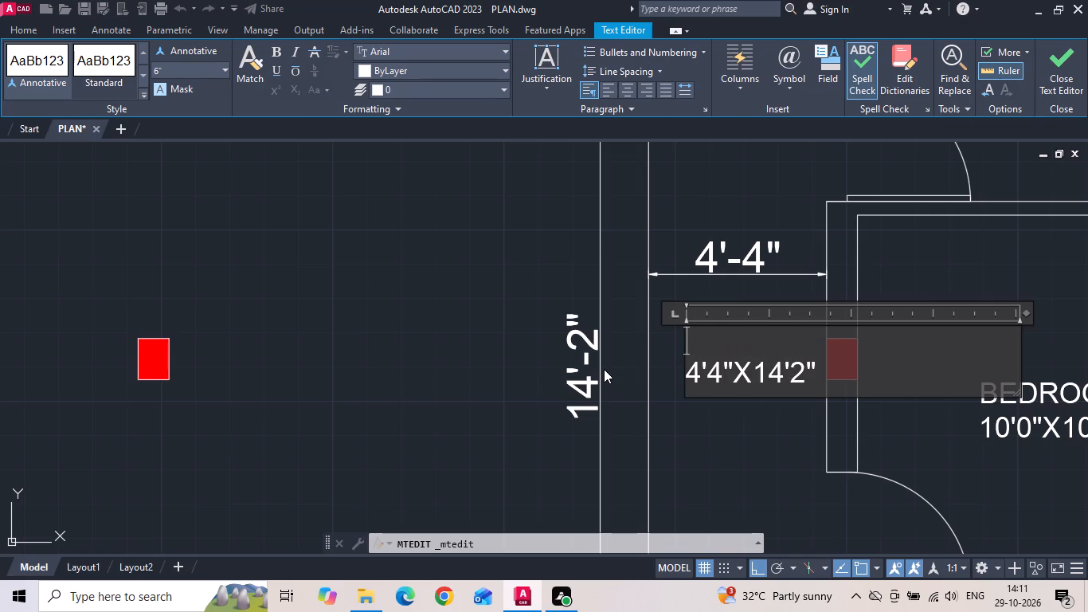
text(PORCH)
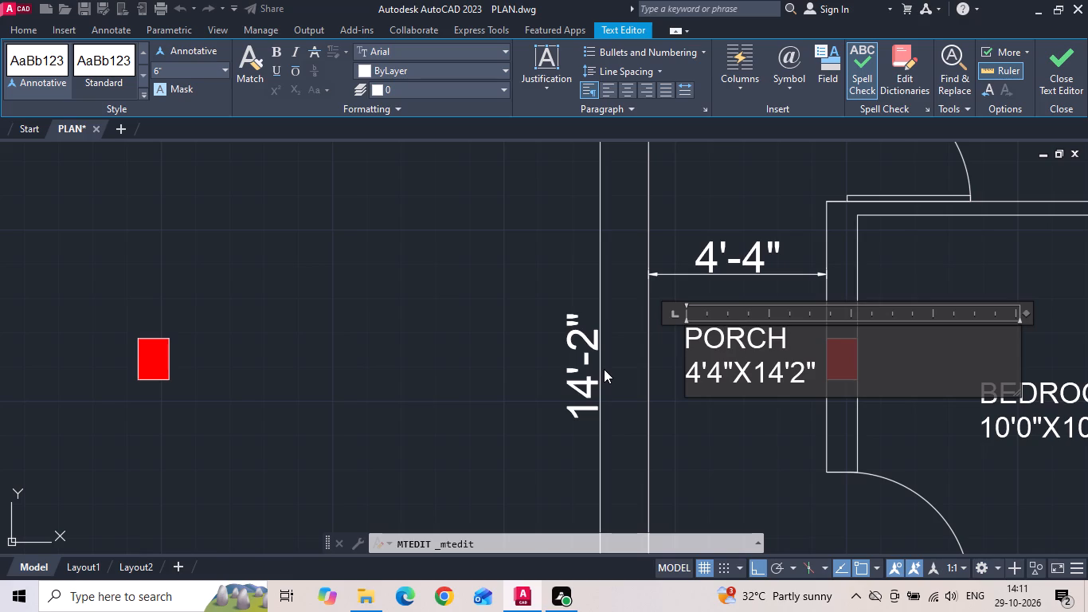
click(508, 304)
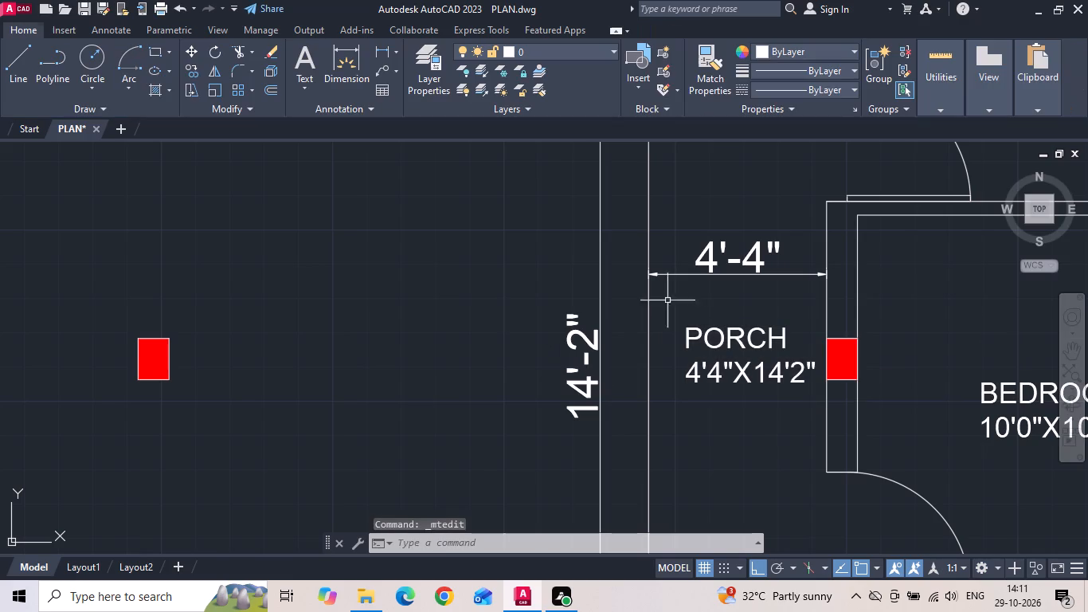
Erase the two temporary linear dimensions around the porch.
drag(700, 284, 699, 275)
click(690, 246)
click(599, 326)
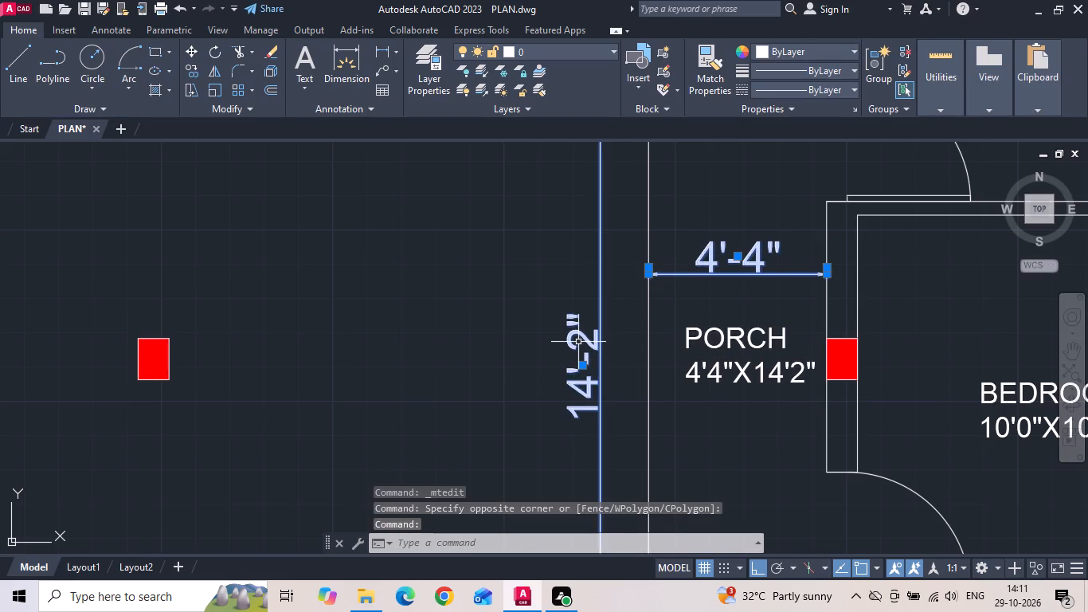
key(Delete)
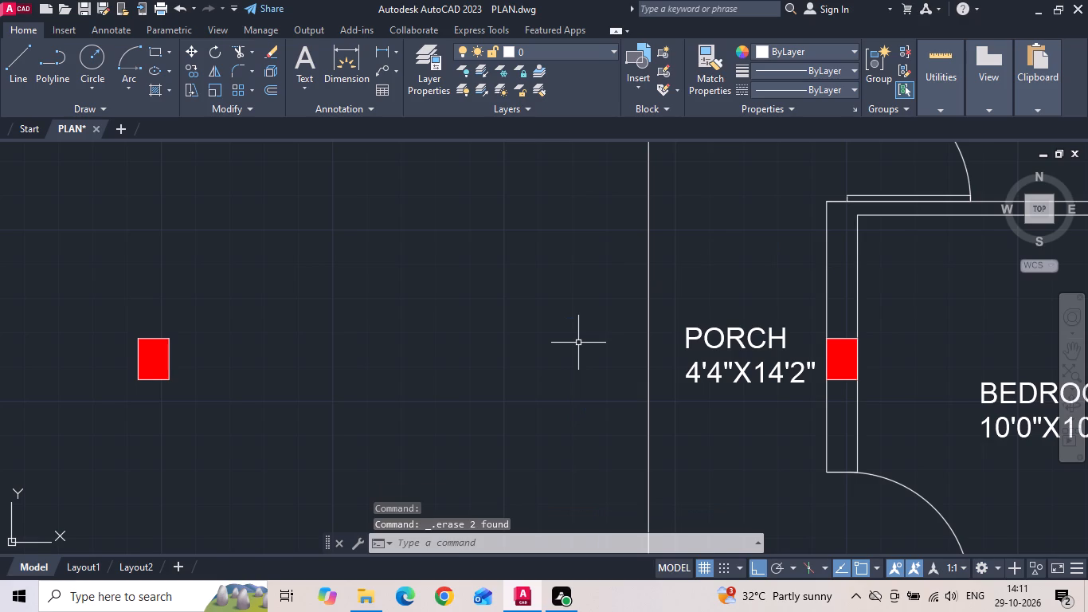
Save the drawing.
key(ctrl+s)
key(ctrl+s)
key(ctrl+s)
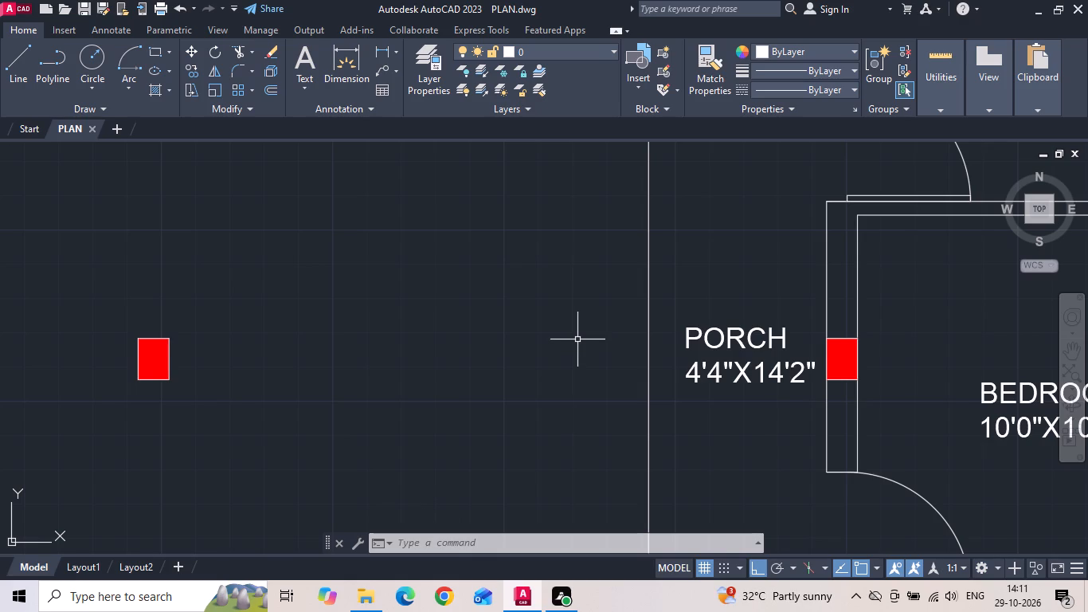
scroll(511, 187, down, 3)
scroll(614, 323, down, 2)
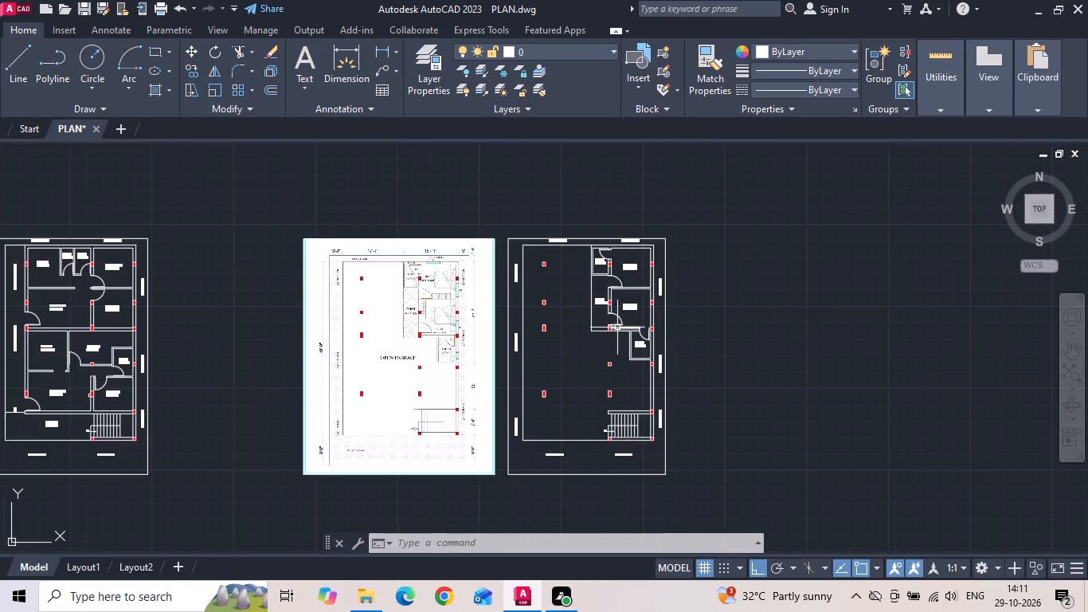
Save the drawing.
scroll(597, 321, up, 2)
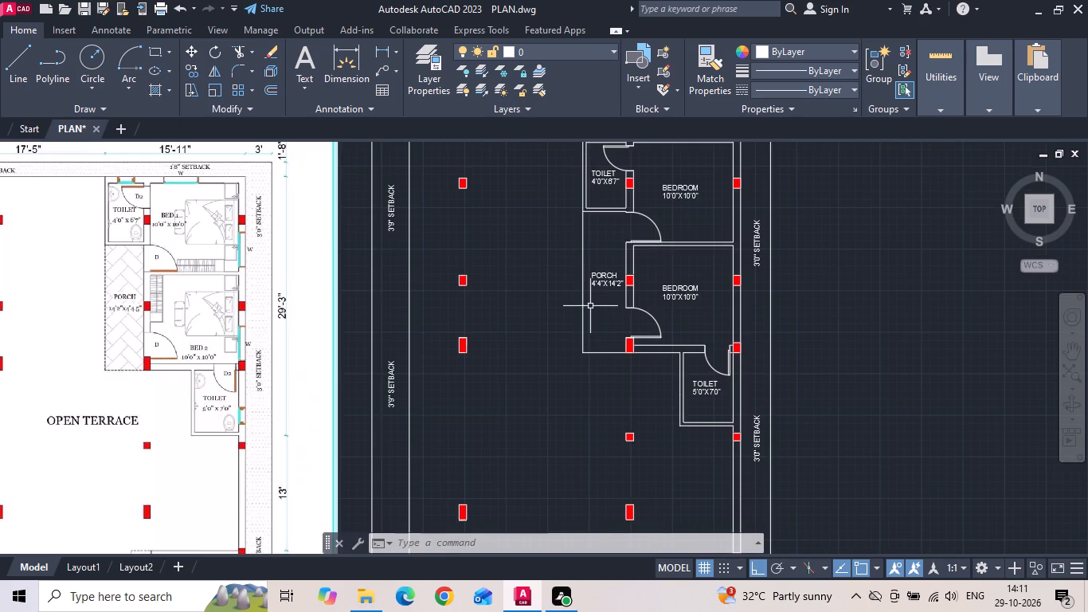
key(ctrl+s)
key(ctrl+s)
Copy the PORCH label into the open area below and left of the porch, with ortho off.
scroll(637, 306, down, 1)
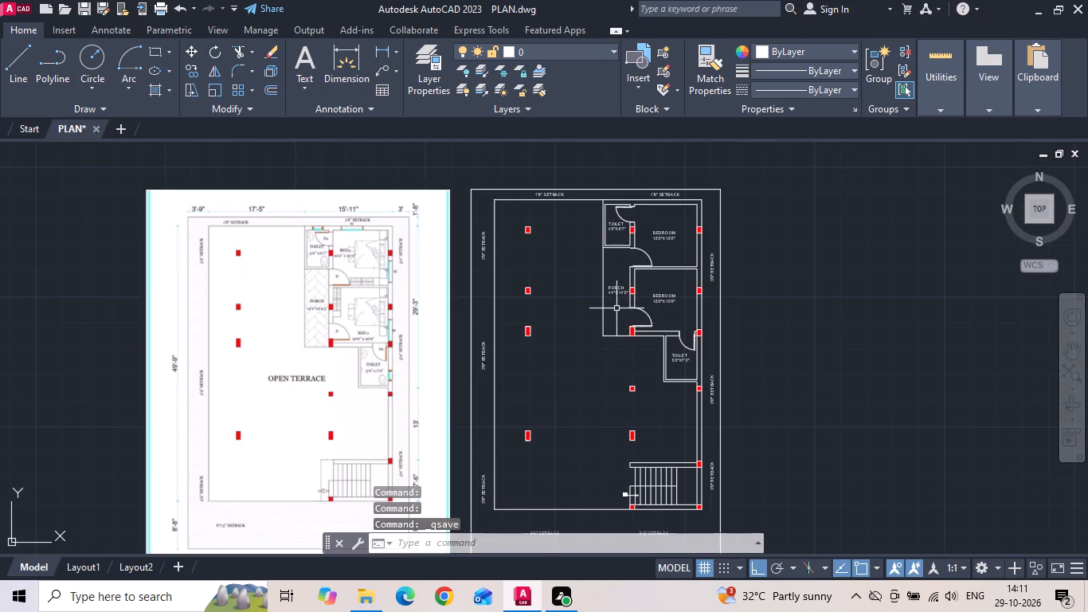
click(617, 292)
right_click(617, 292)
click(654, 303)
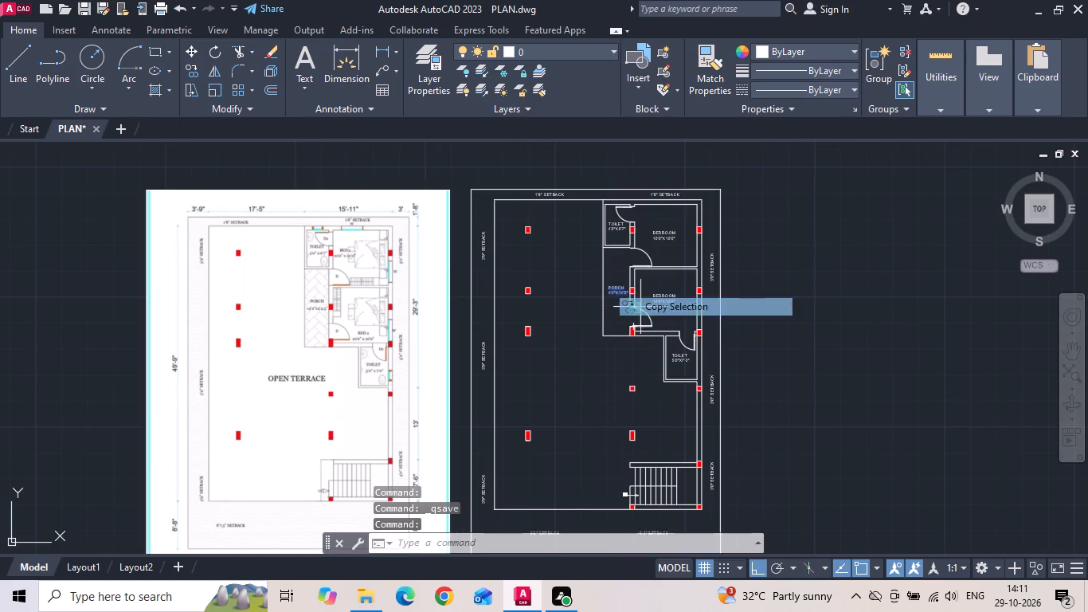
drag(609, 312, 597, 364)
key(F8)
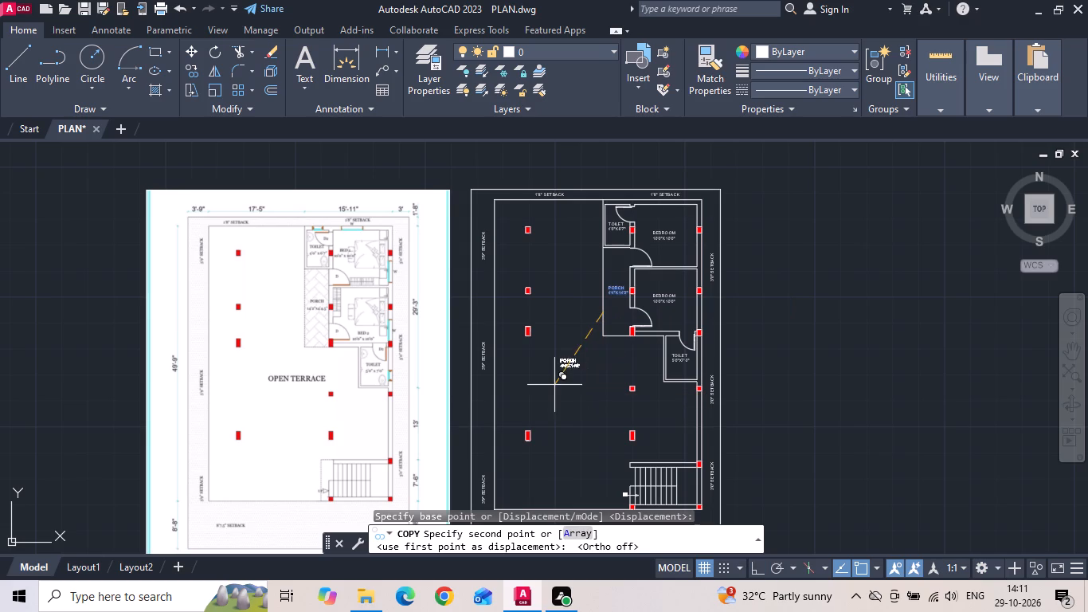
click(554, 390)
key(Escape)
Replace the copied label's text with OPEN TERRACE.
double_click(572, 367)
scroll(572, 367, up, 2)
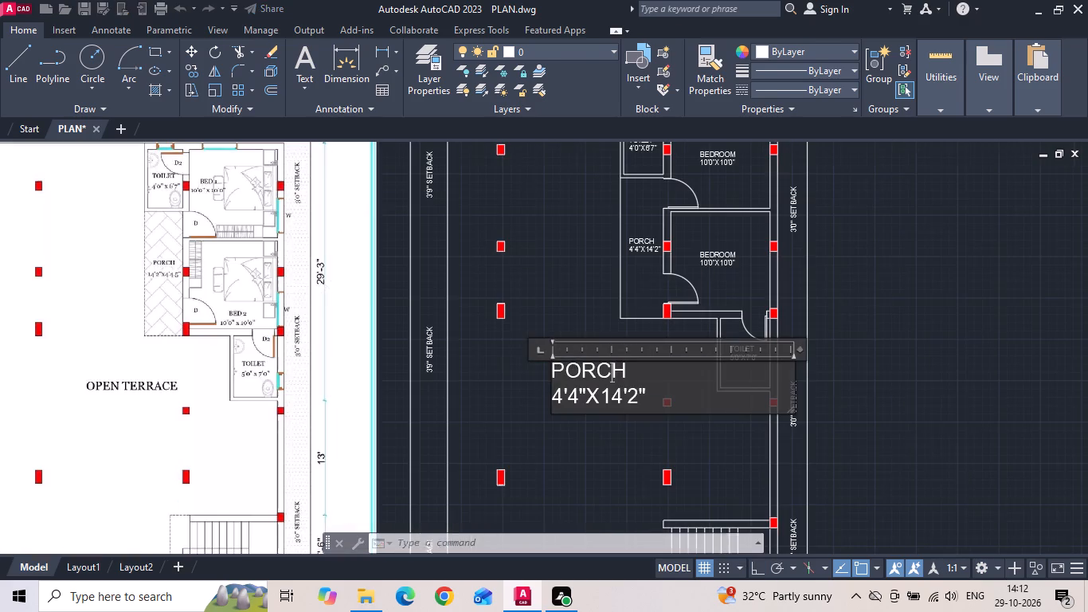
drag(653, 398, 522, 370)
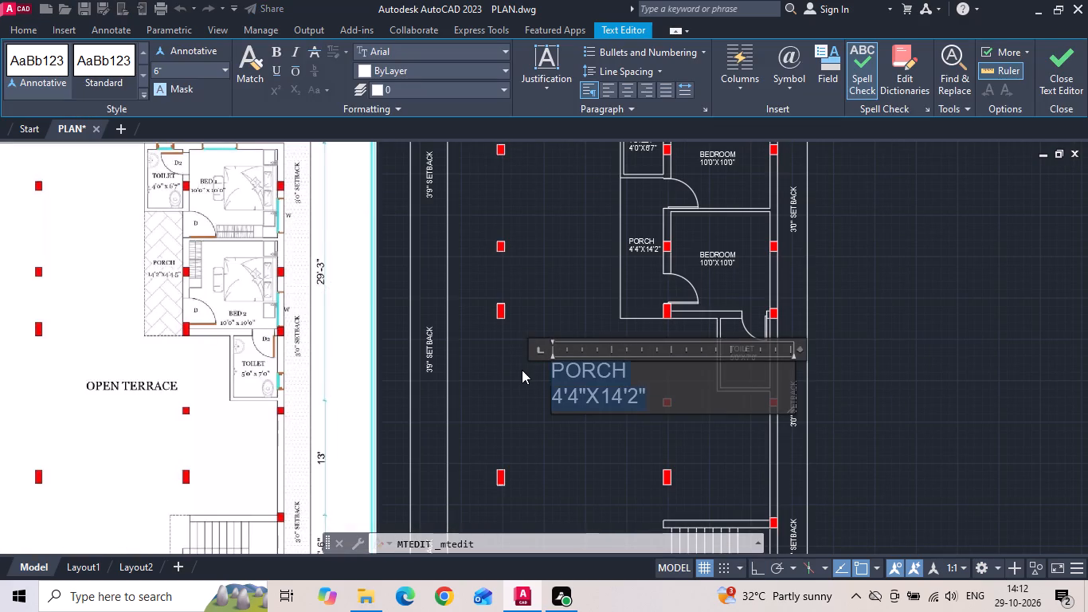
key(BackSpace)
text(OPEN TERRACE)
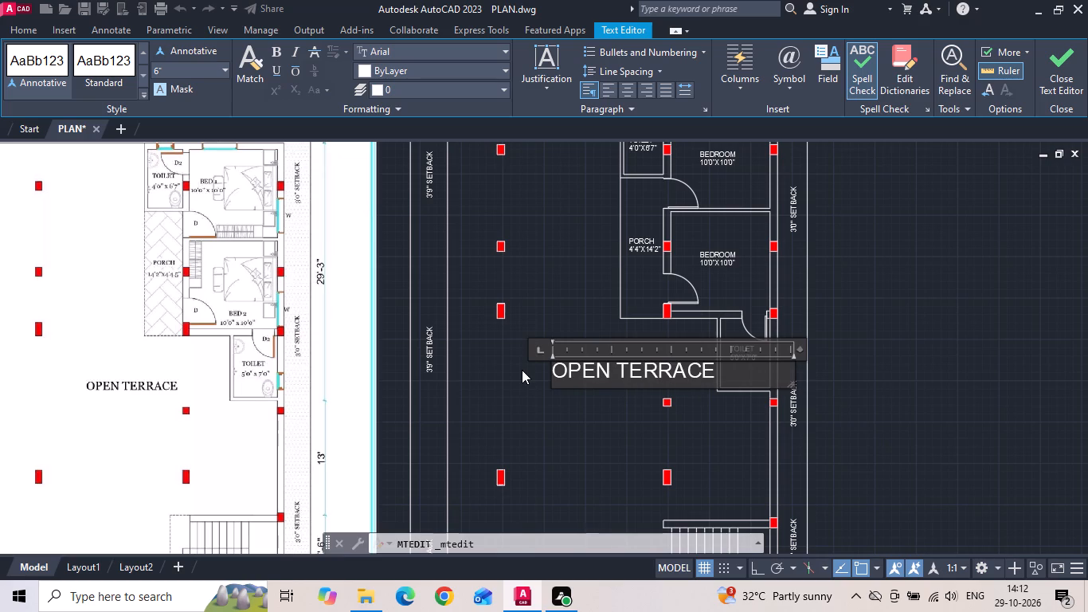
Set the OPEN TERRACE text height to 9" and widen its text frame to keep the label on one line.
click(206, 71)
text(9")
key(Return)
key(ctrl+a)
click(169, 65)
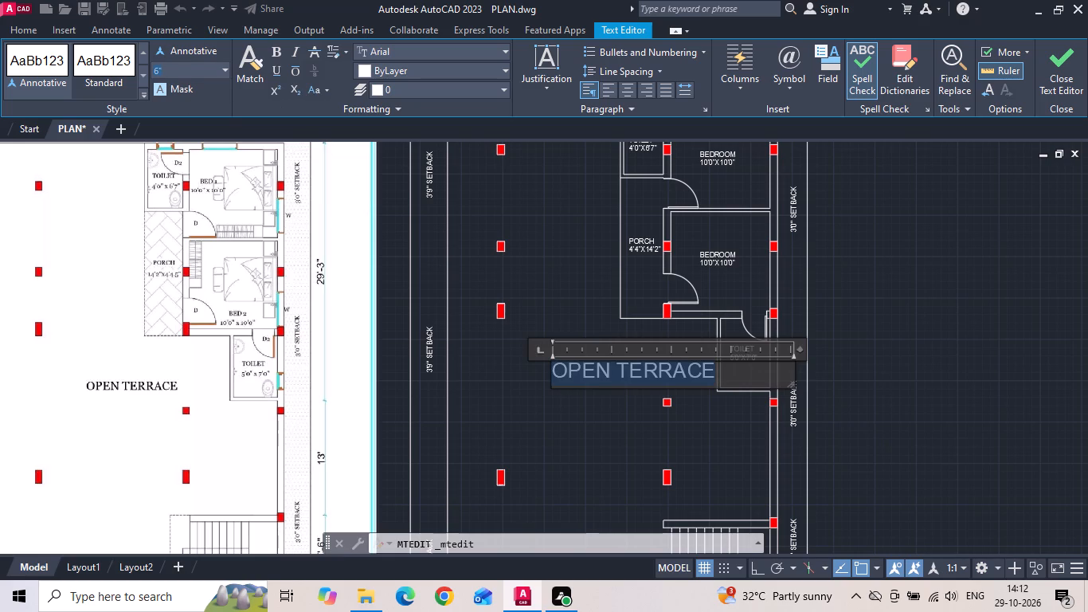
text(9")
key(Return)
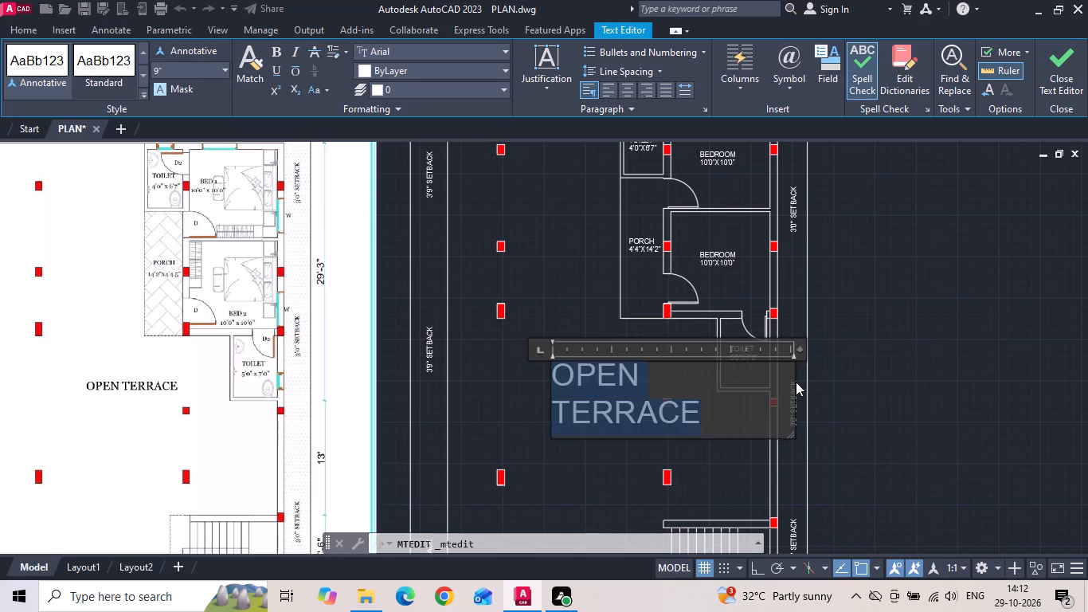
drag(792, 377, 858, 363)
click(913, 332)
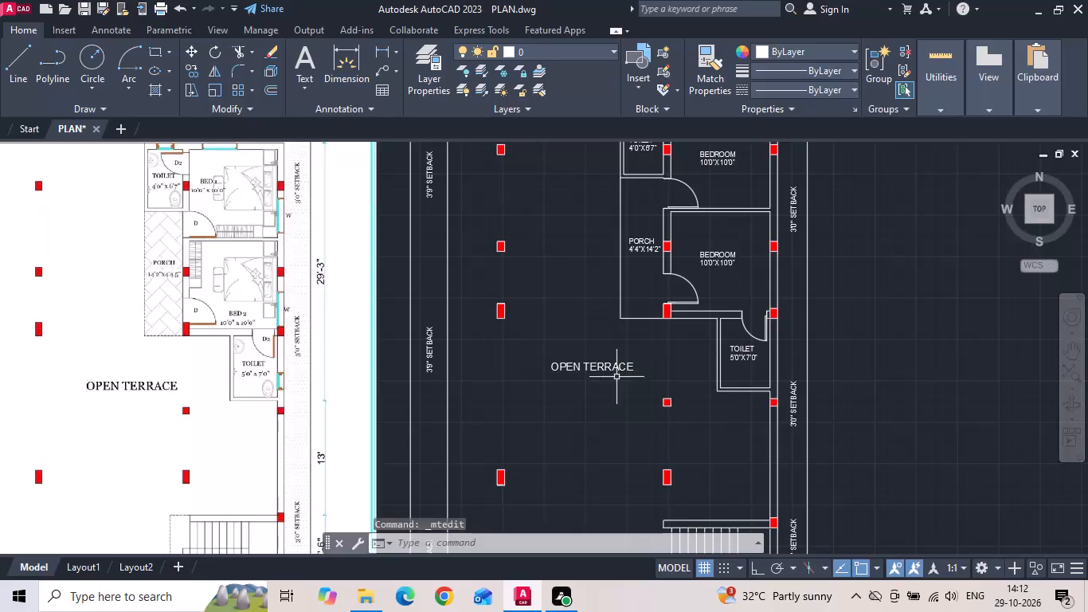
Move the OPEN TERRACE label slightly lower within the open terrace area.
click(605, 367)
key(Escape)
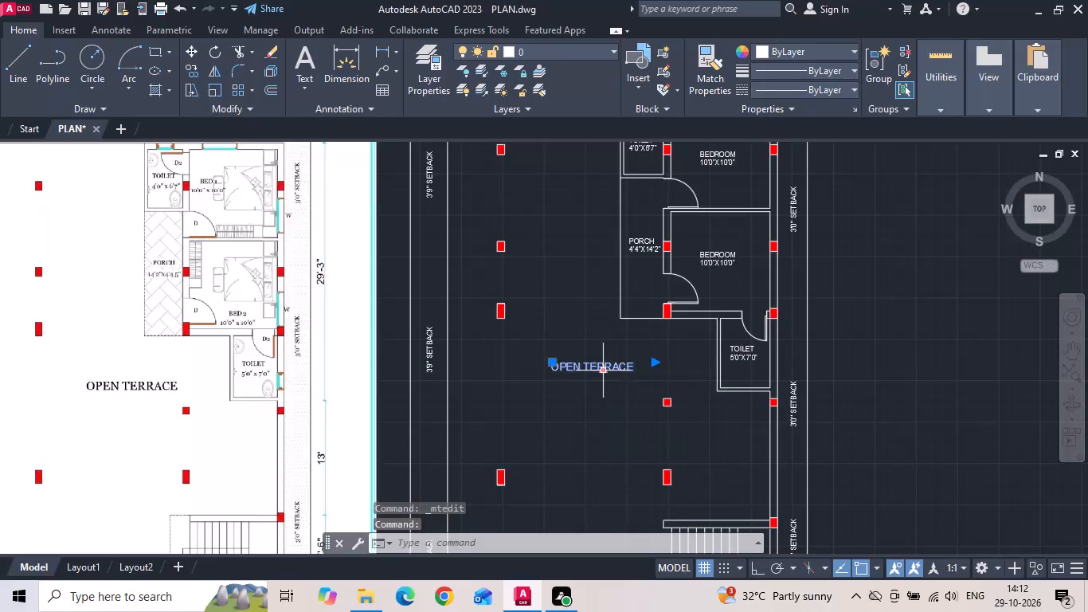
scroll(597, 385, down, 3)
scroll(597, 392, up, 3)
click(595, 368)
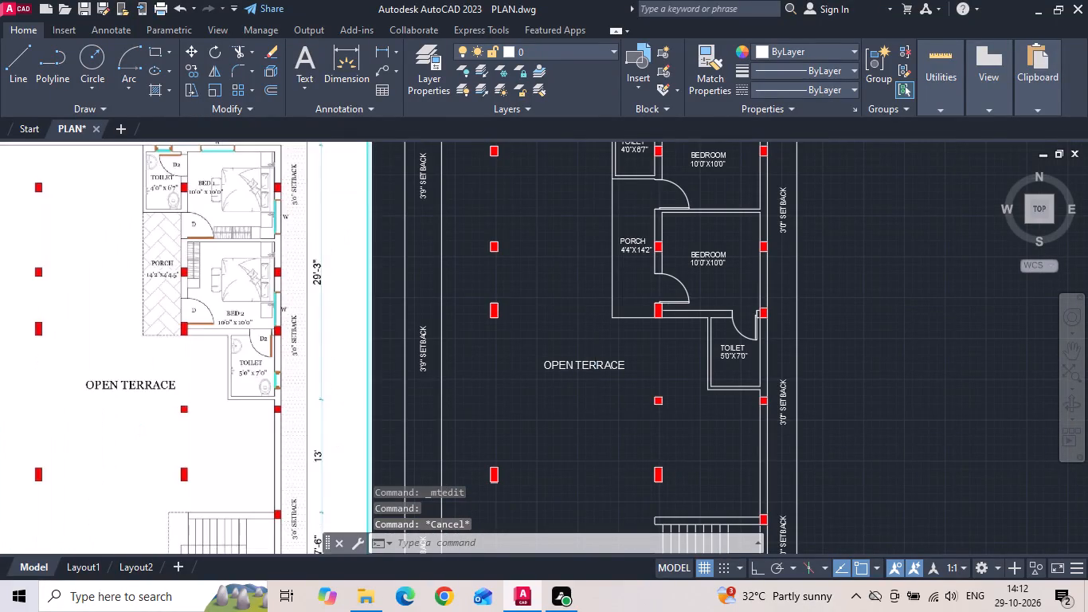
right_click(595, 367)
click(623, 290)
drag(594, 374, 594, 381)
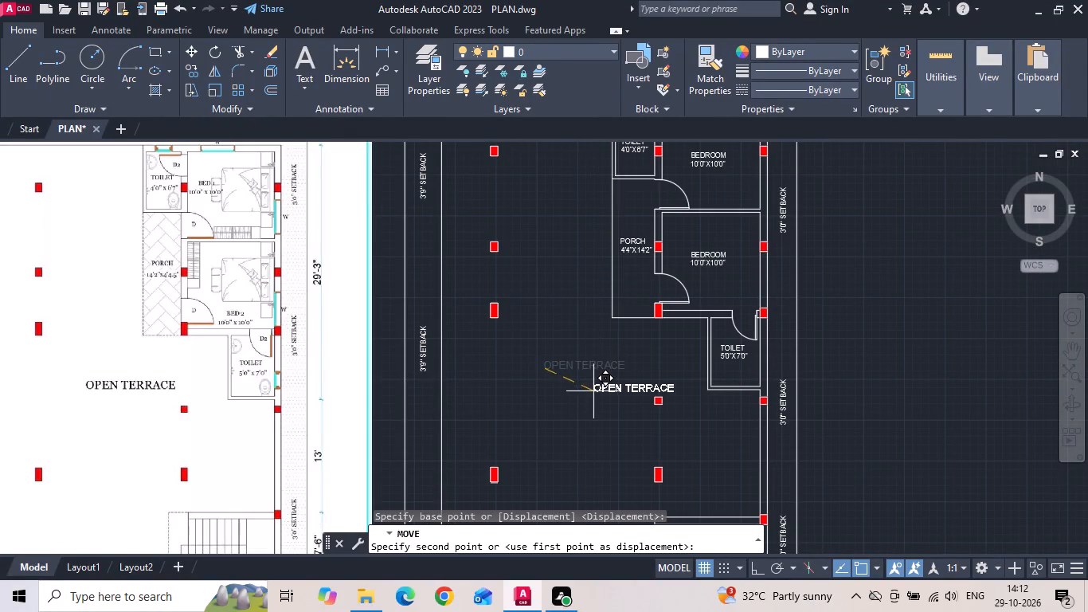
click(542, 383)
Save the drawing.
key(ctrl+s)
key(ctrl+s)
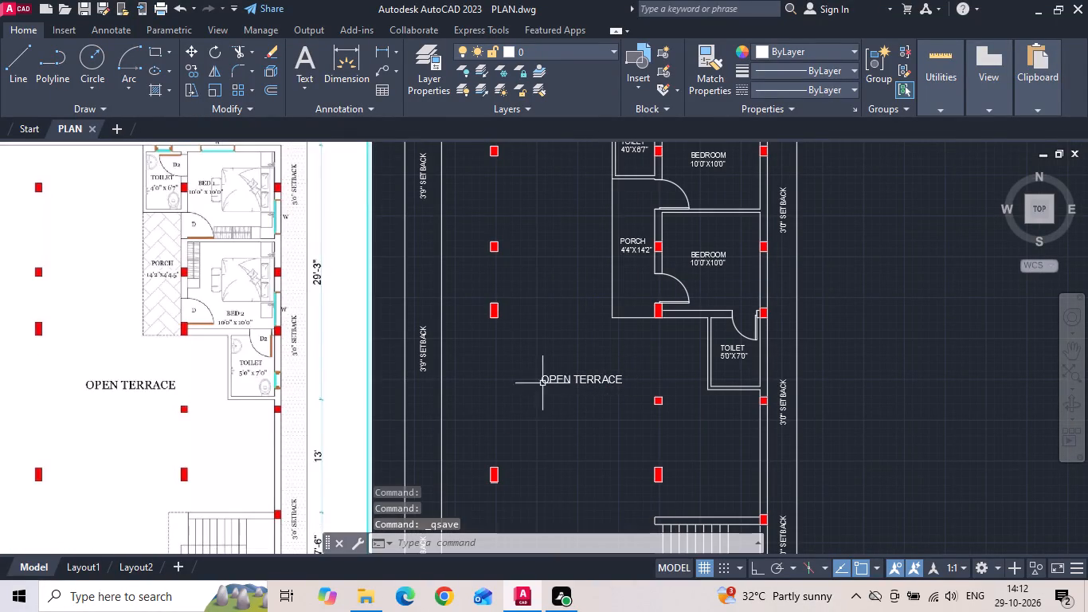
Measure the width of the kitchen window along the 1'8" setback on the reference plan with the 5'0" wide passage.
scroll(643, 374, down, 4)
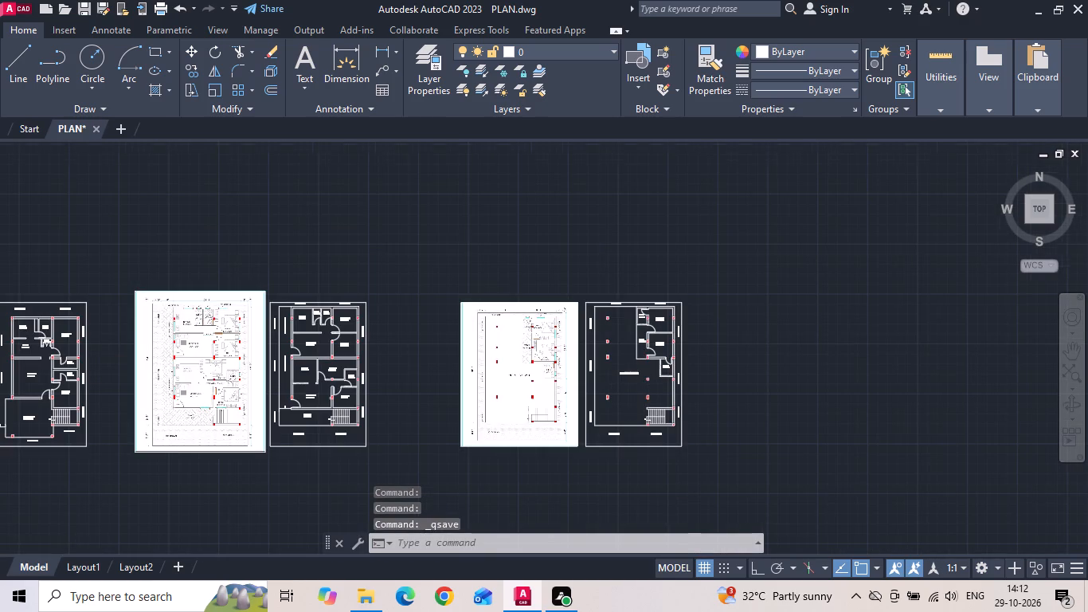
scroll(346, 355, up, 3)
scroll(408, 273, up, 2)
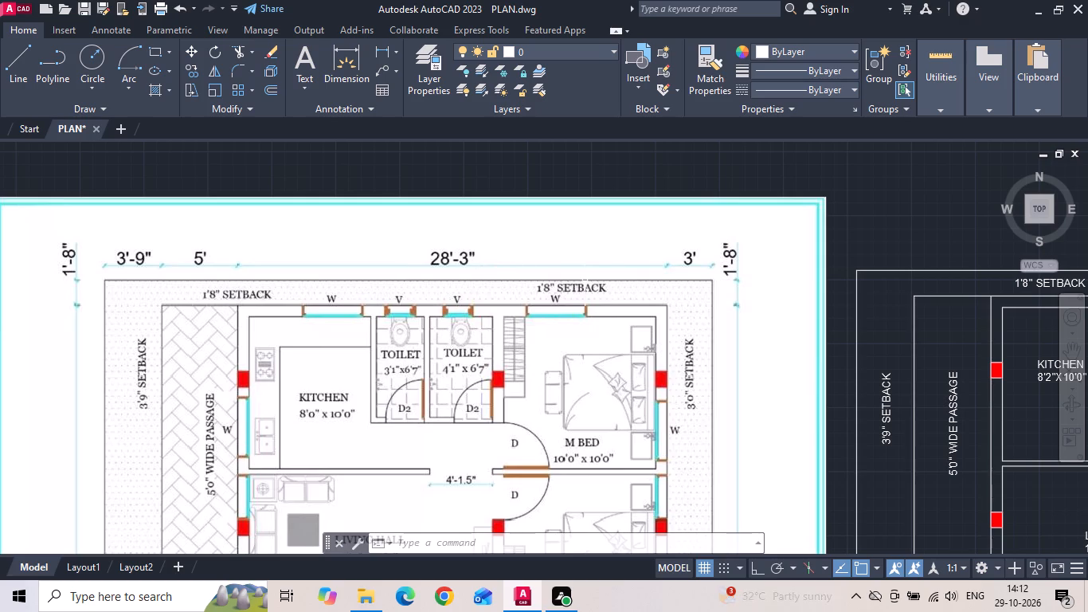
scroll(765, 280, down, 2)
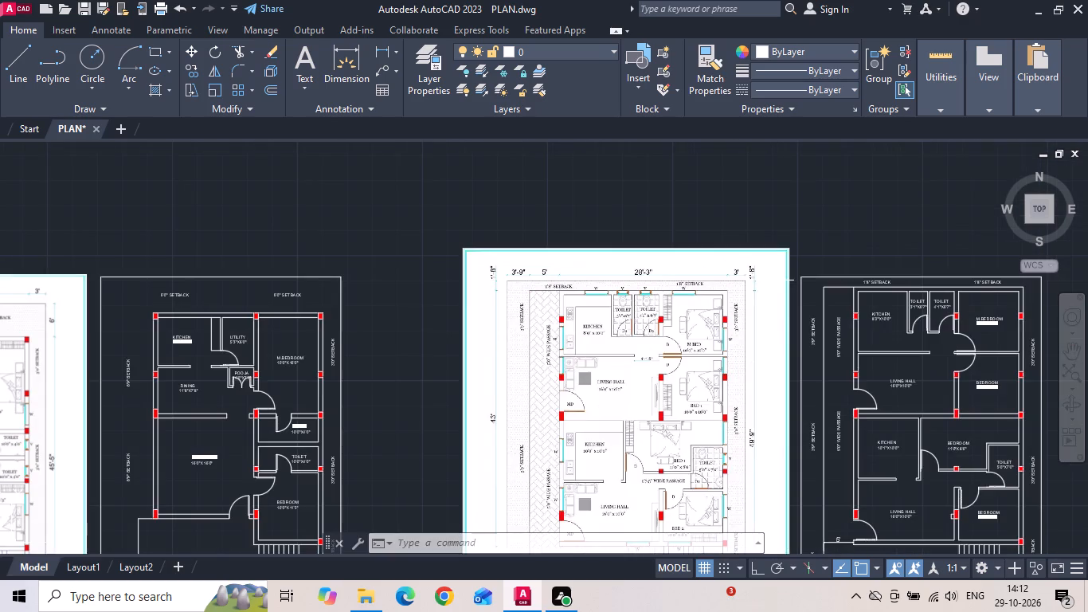
scroll(765, 281, up, 3)
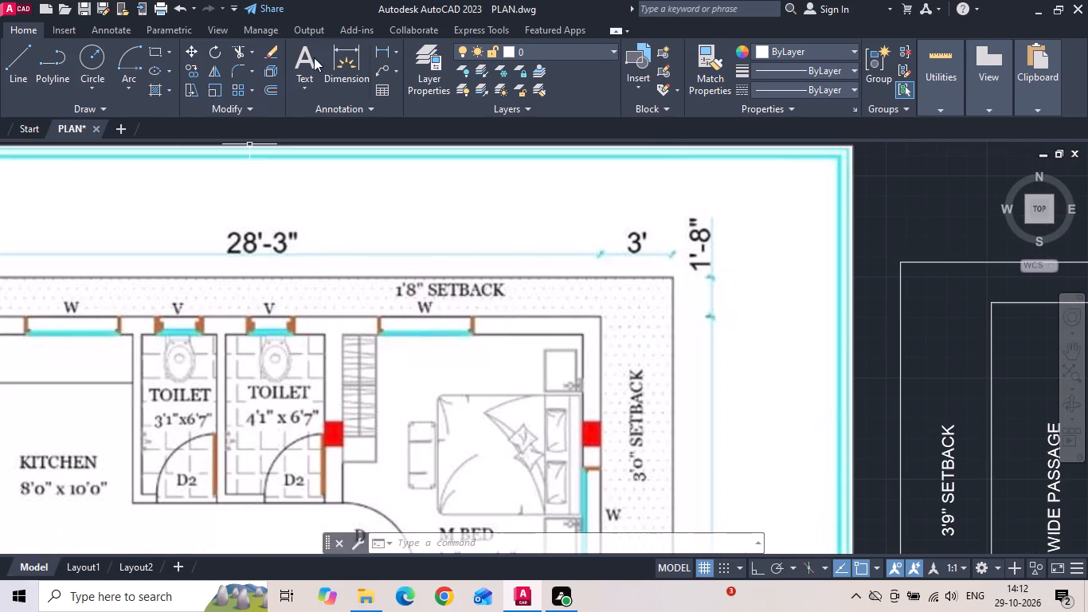
drag(382, 56, 382, 65)
middle_drag(201, 301, 374, 304)
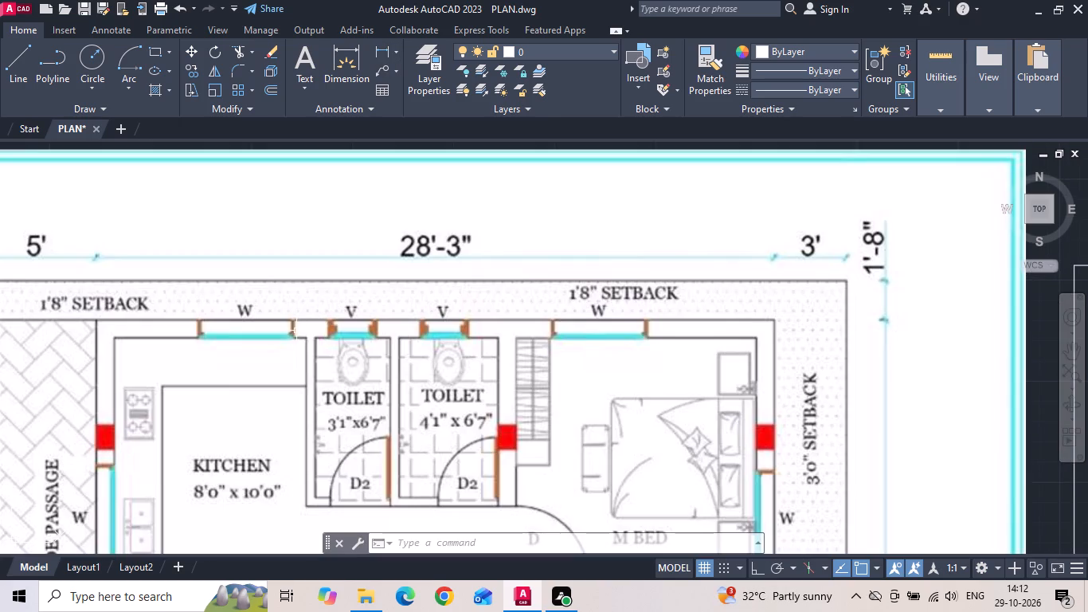
scroll(202, 338, up, 1)
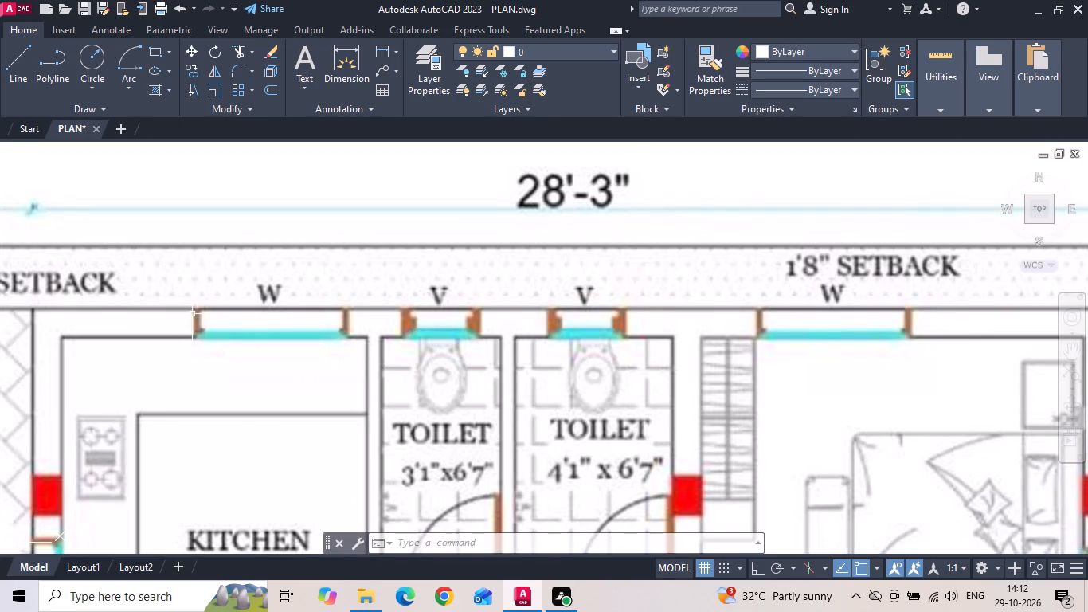
text(DLI)
key(space)
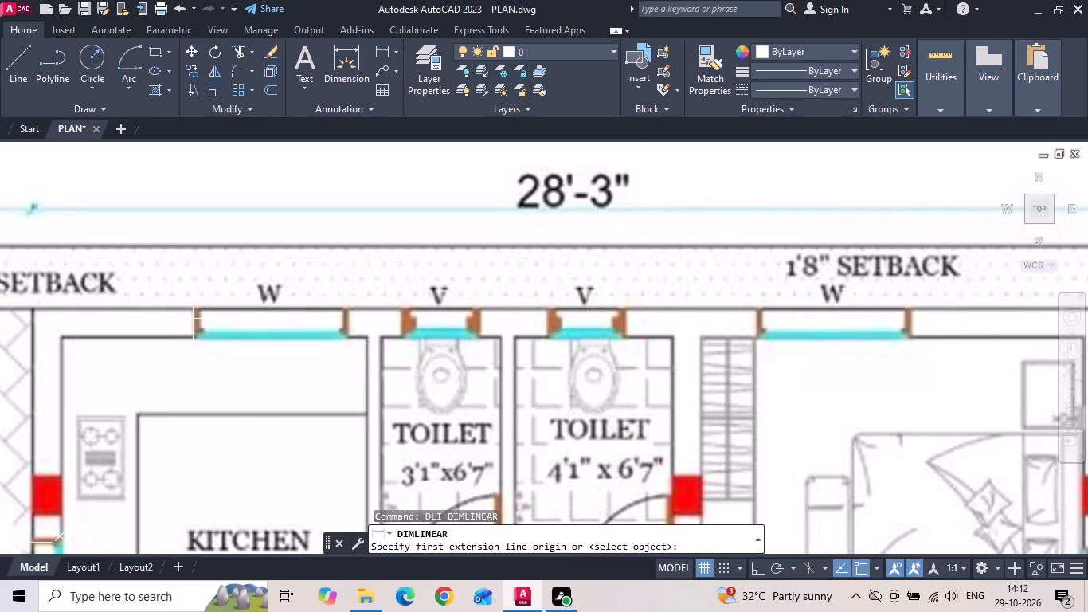
click(194, 320)
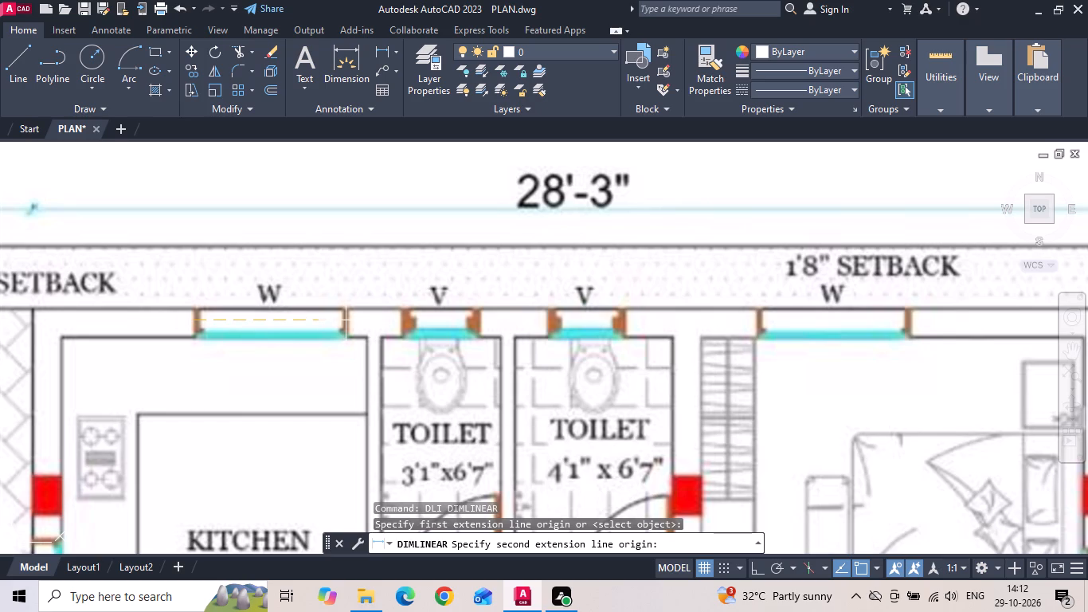
click(346, 320)
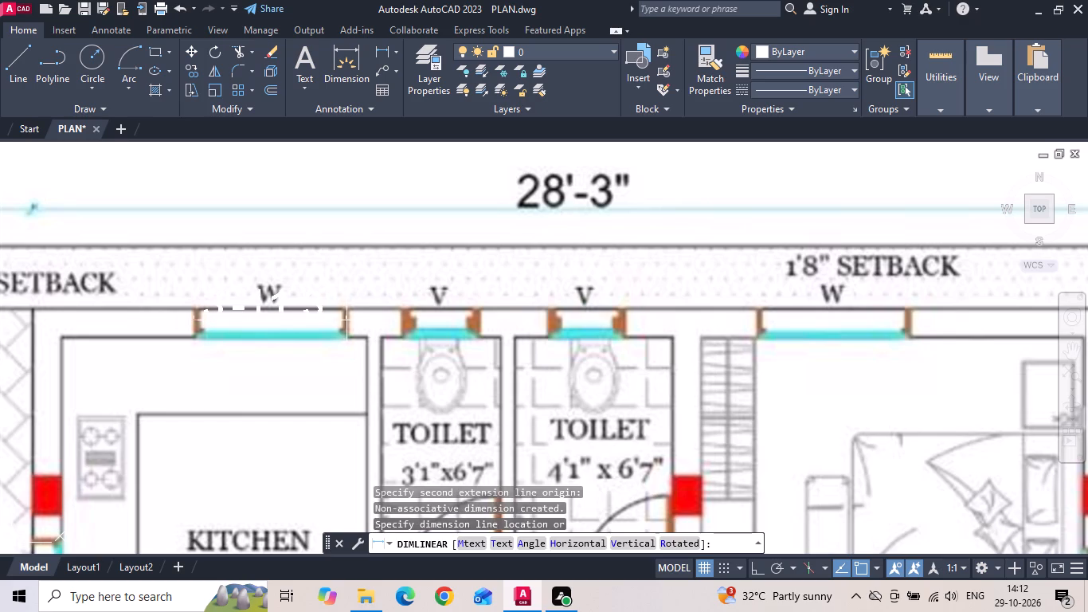
key(Escape)
scroll(527, 343, down, 5)
scroll(493, 381, up, 3)
scroll(491, 311, down, 2)
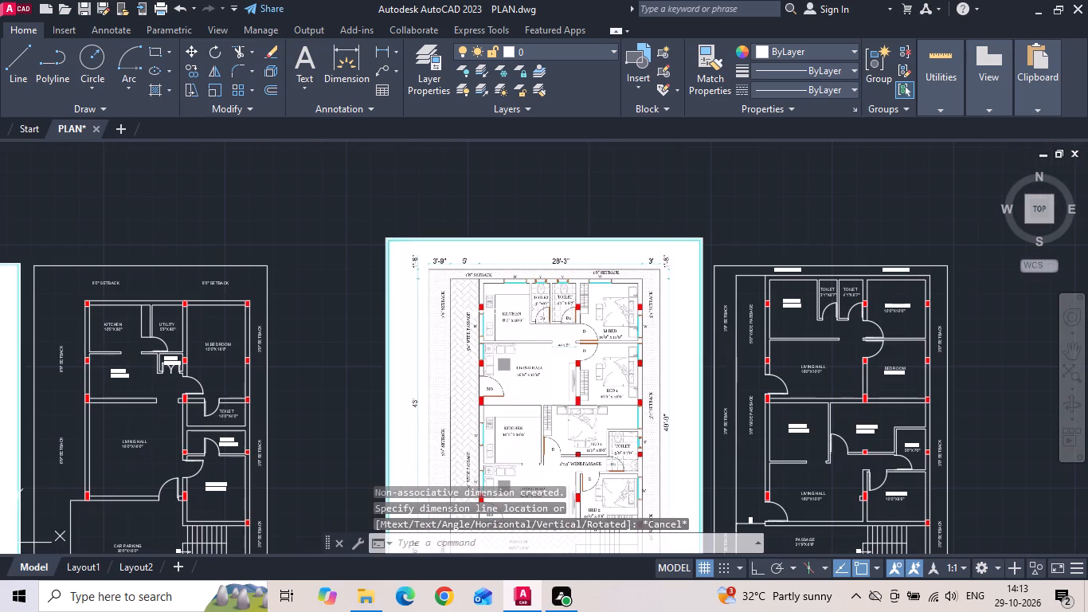